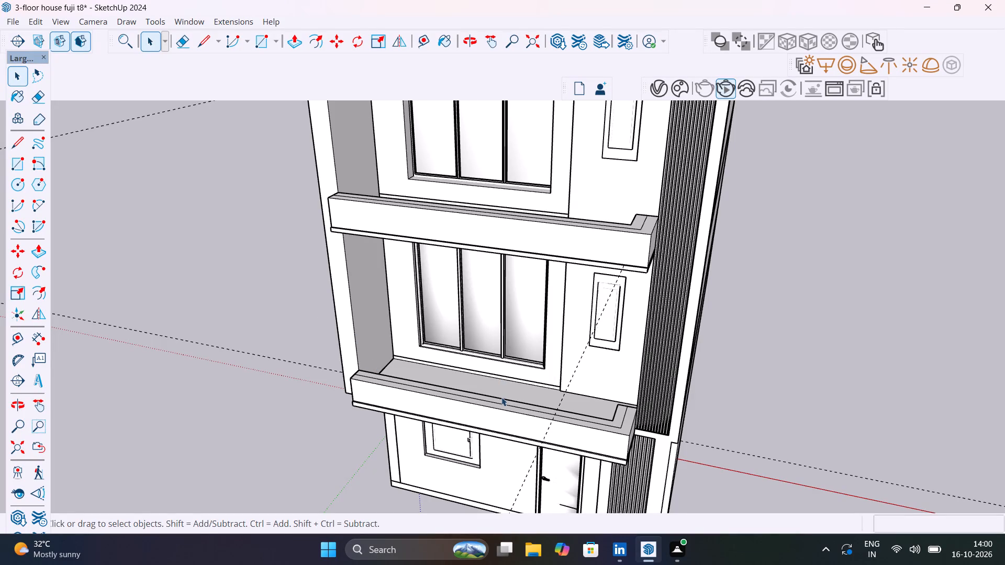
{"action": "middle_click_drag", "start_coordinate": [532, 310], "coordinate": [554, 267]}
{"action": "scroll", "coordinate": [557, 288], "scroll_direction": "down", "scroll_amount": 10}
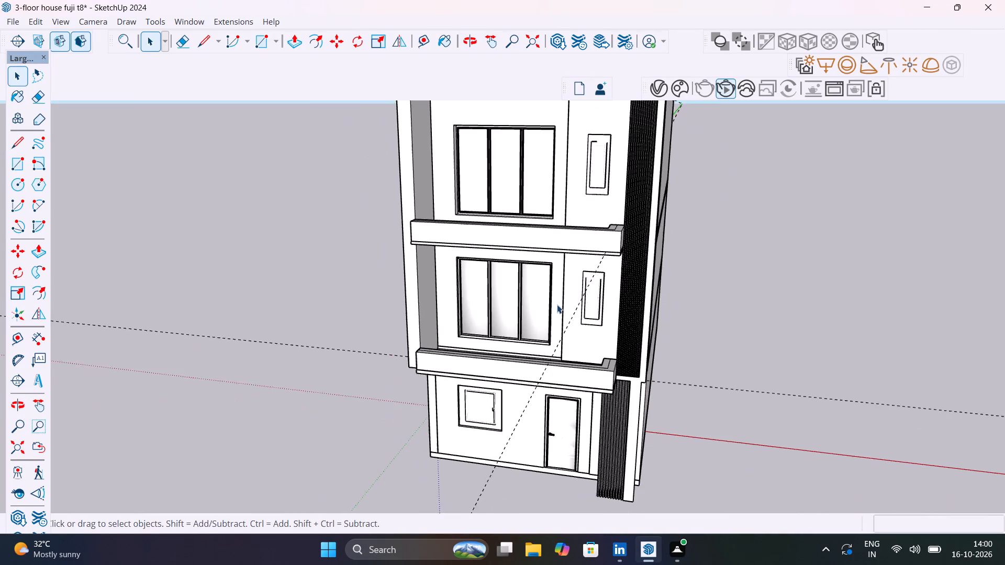
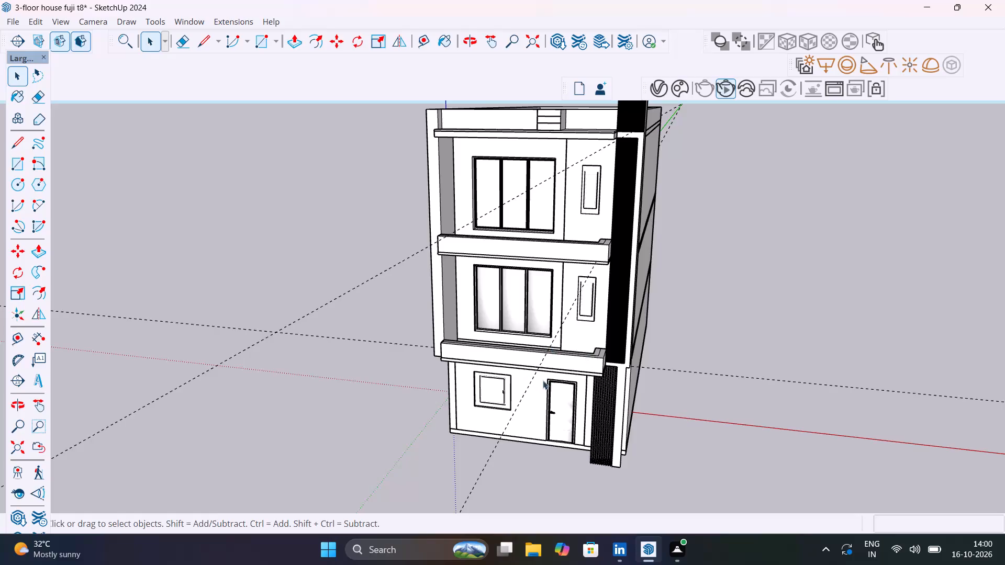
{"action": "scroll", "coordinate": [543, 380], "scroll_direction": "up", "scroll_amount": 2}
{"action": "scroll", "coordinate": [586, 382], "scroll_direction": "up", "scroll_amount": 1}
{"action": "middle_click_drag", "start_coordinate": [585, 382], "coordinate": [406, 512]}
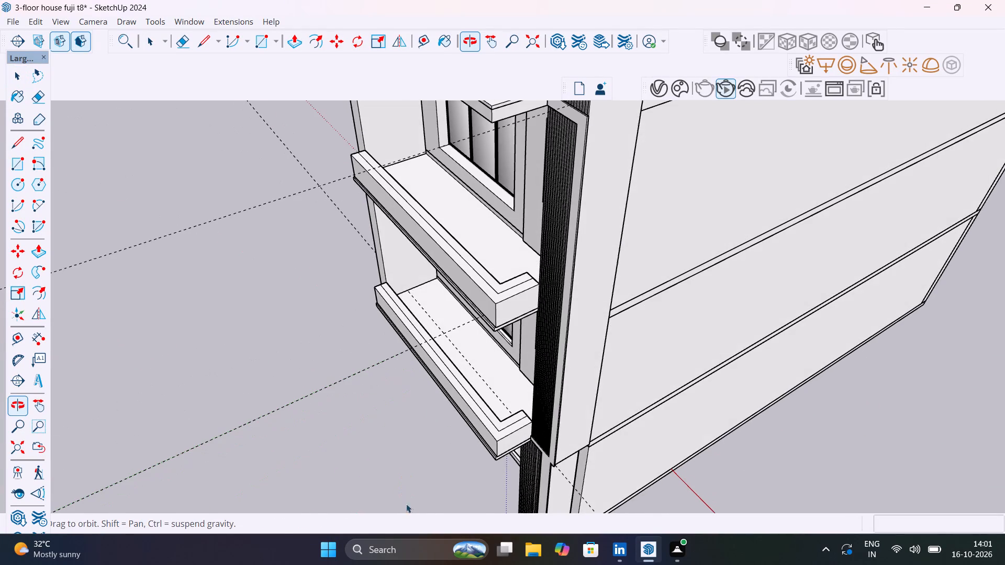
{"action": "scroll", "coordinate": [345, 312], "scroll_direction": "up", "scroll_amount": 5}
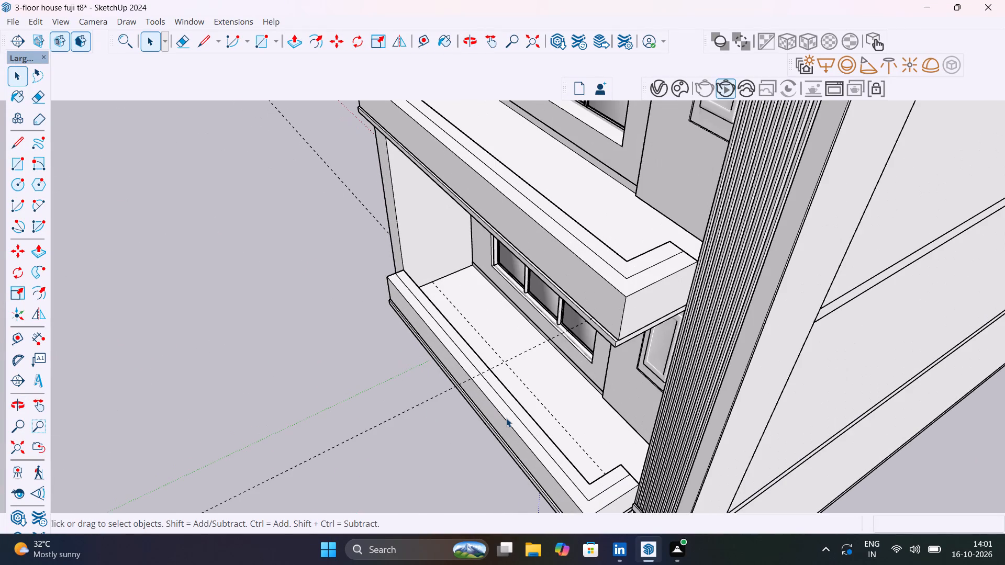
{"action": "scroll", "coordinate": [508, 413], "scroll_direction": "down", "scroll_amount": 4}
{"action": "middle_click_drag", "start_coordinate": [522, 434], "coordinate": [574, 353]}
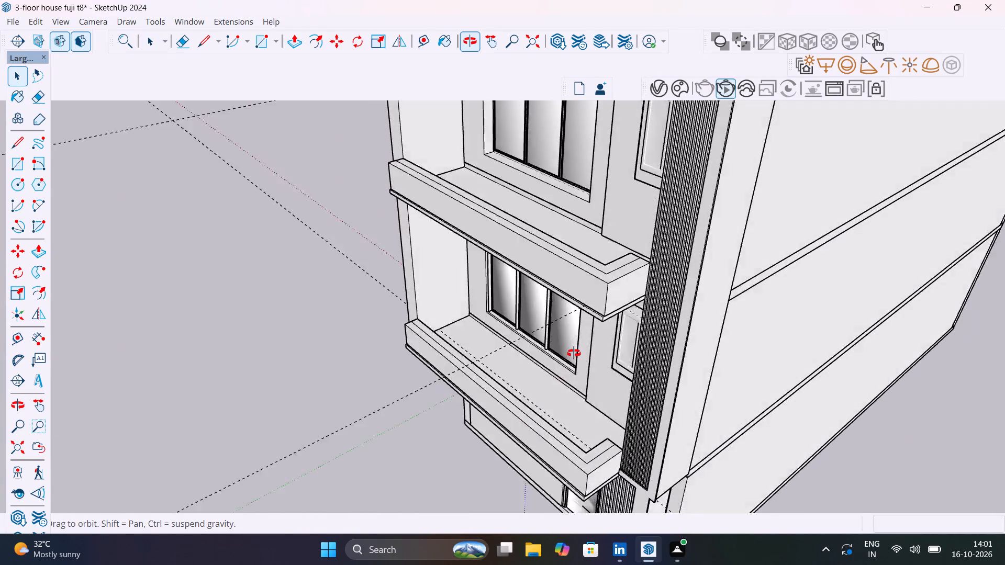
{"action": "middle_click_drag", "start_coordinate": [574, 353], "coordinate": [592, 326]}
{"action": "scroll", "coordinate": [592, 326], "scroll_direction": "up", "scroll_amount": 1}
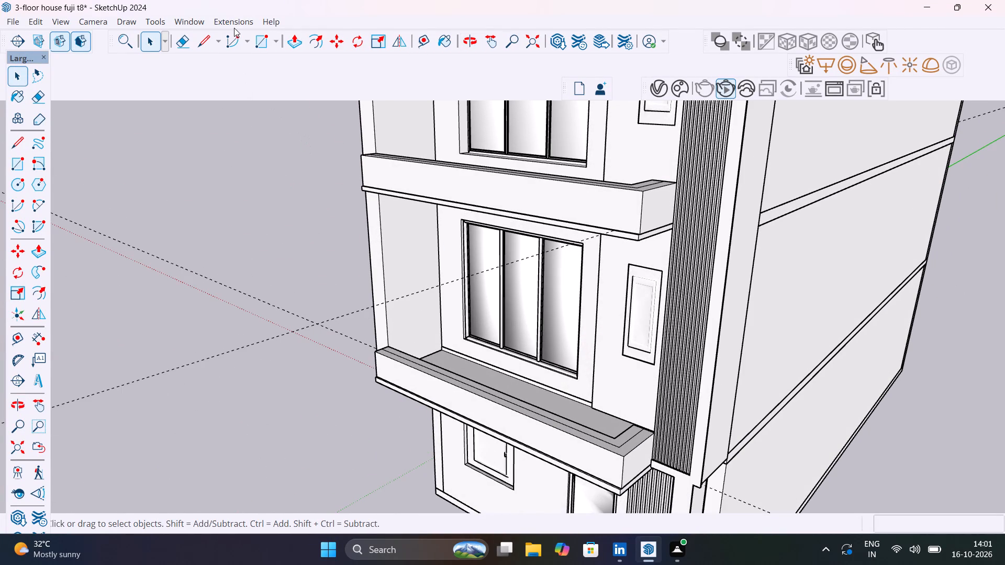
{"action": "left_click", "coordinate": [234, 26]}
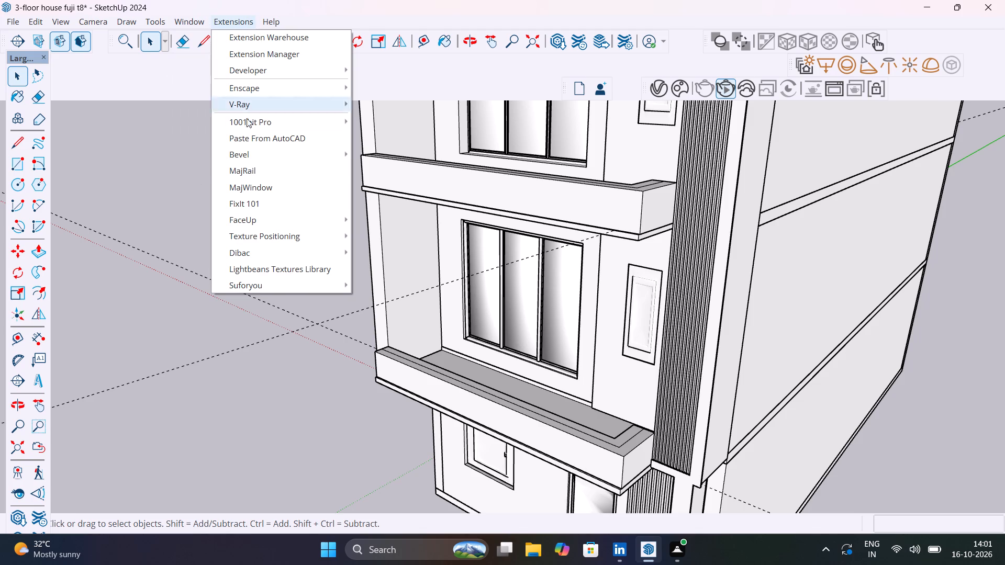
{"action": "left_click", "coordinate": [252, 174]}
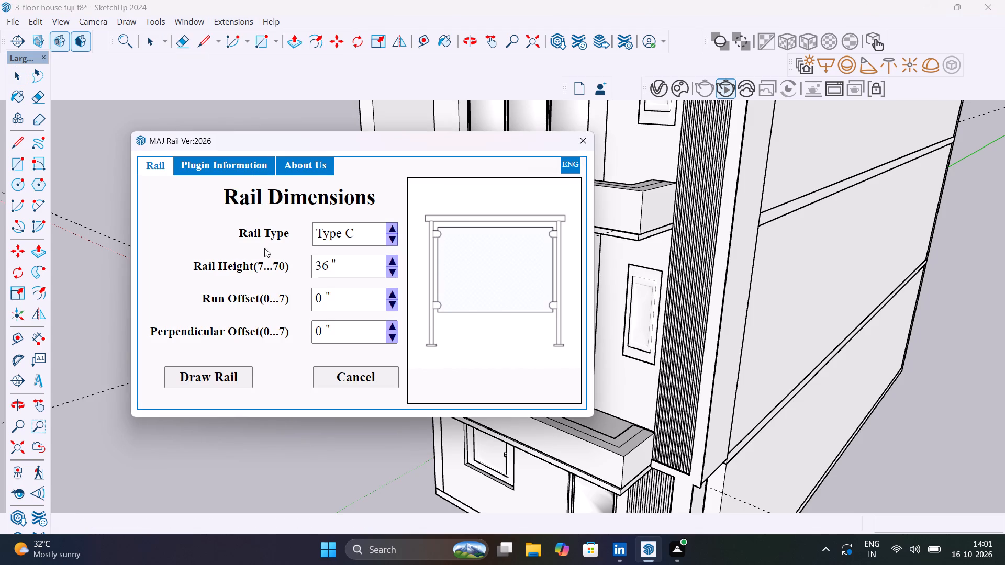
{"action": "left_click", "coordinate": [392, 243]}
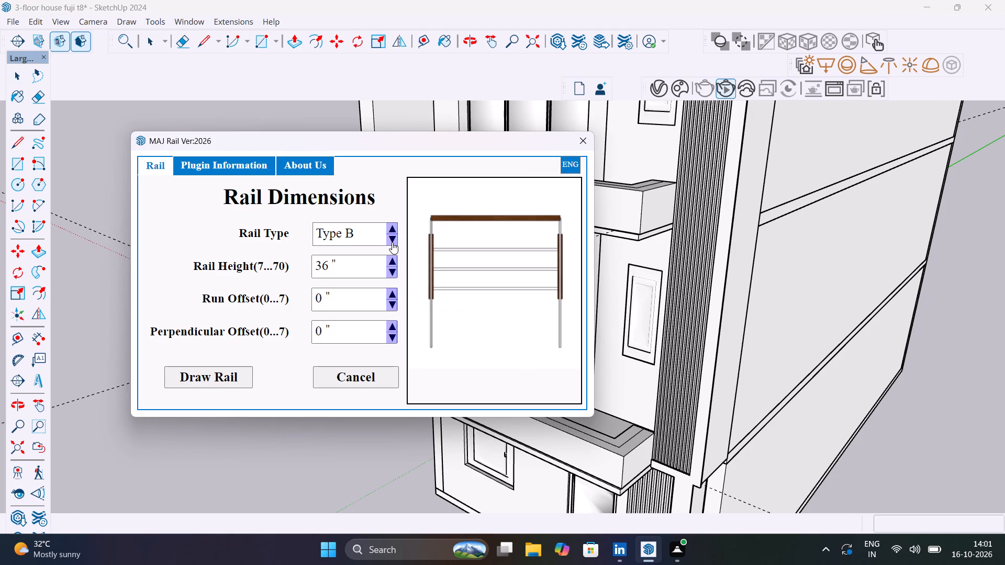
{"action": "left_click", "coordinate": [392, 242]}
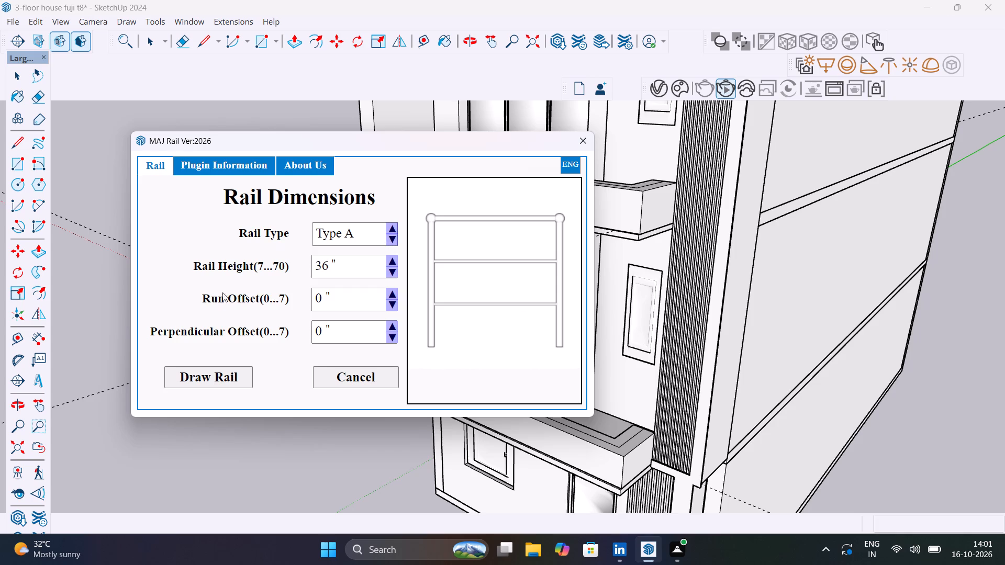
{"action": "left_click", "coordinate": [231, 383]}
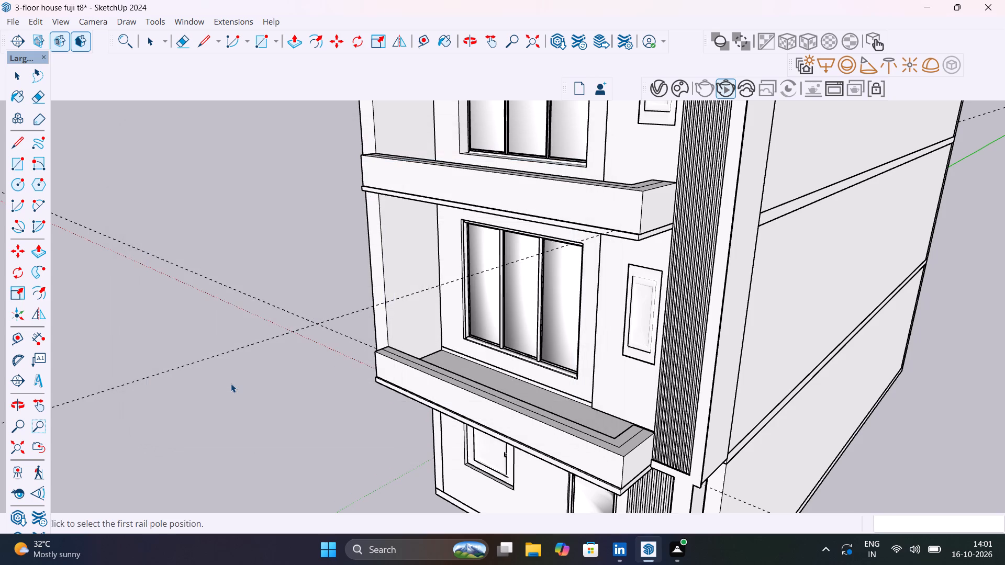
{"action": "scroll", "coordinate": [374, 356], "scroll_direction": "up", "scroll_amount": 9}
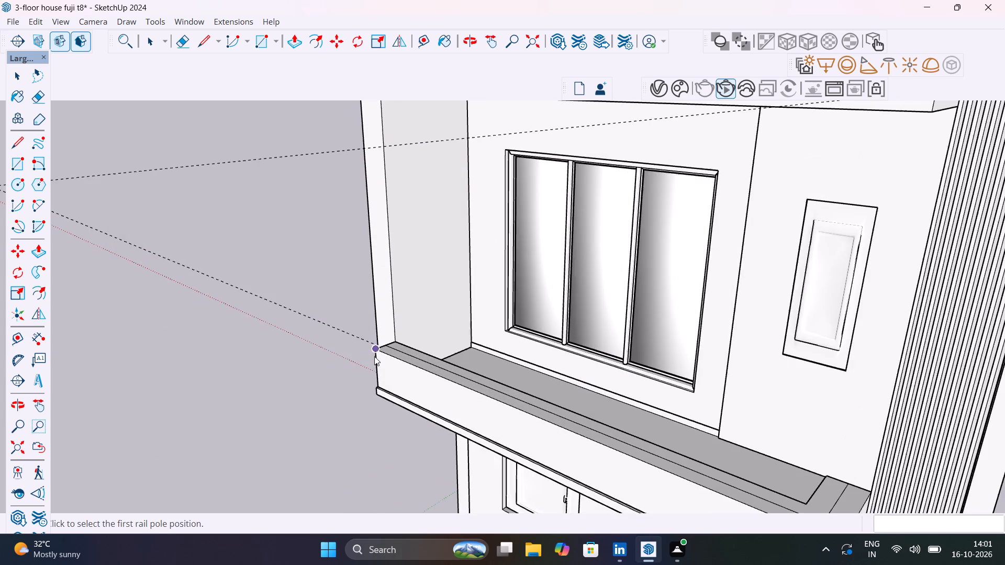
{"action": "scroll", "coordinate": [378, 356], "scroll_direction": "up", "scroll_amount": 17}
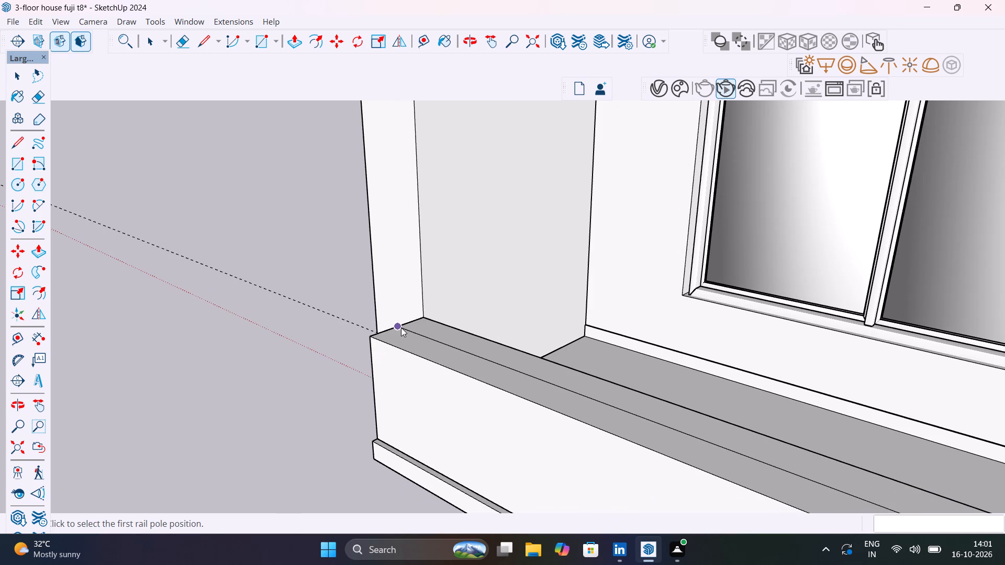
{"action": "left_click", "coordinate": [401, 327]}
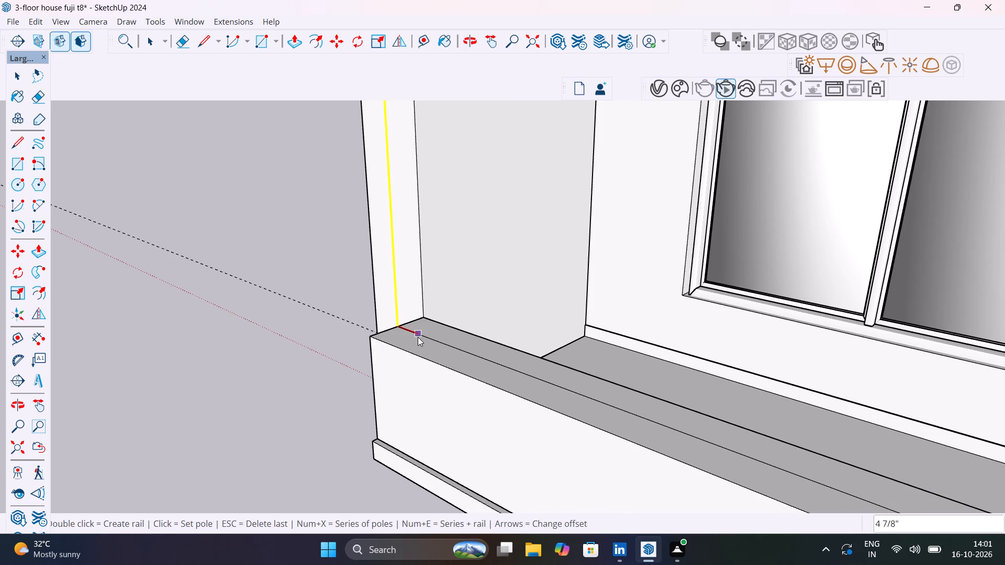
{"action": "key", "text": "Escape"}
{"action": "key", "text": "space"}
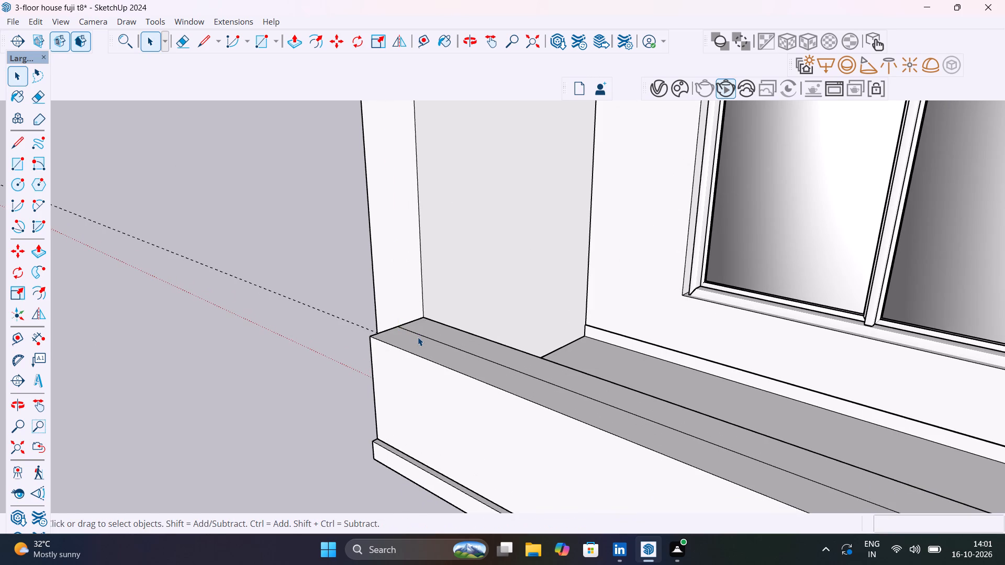
Inside the lower balcony parapet group, weld the two collinear segments of the front centre line on its top into one edge.
{"action": "left_click", "coordinate": [418, 337]}
{"action": "left_click", "coordinate": [419, 337]}
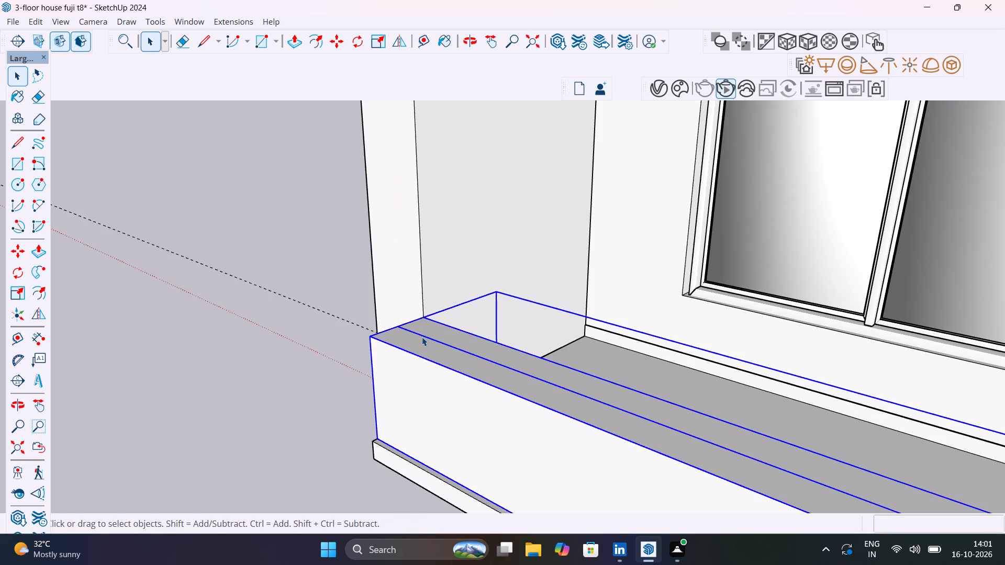
{"action": "double_click", "coordinate": [422, 337]}
{"action": "left_click", "coordinate": [425, 337]}
{"action": "scroll", "coordinate": [425, 337], "scroll_direction": "down", "scroll_amount": 19}
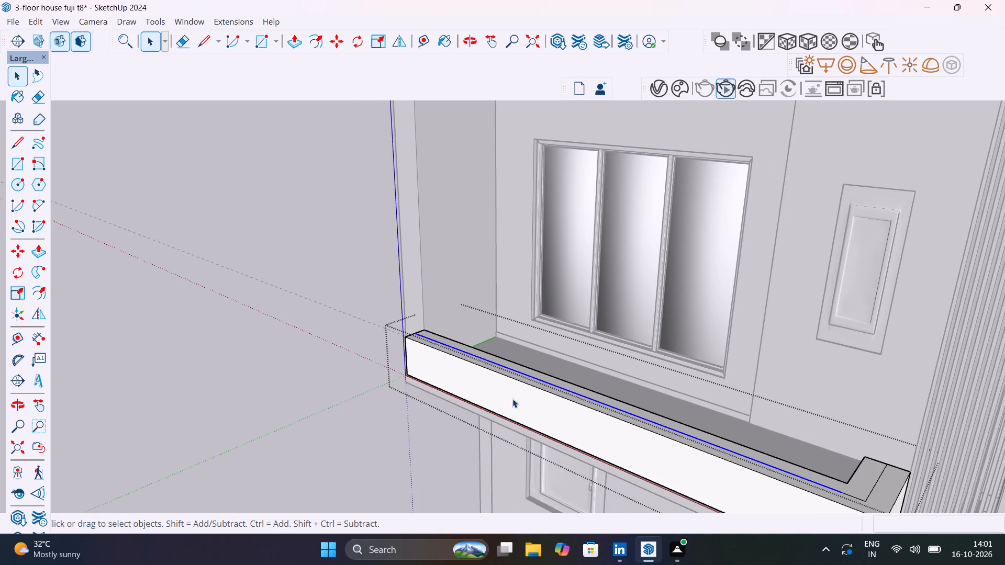
{"action": "middle_click_drag", "start_coordinate": [530, 423], "coordinate": [399, 361]}
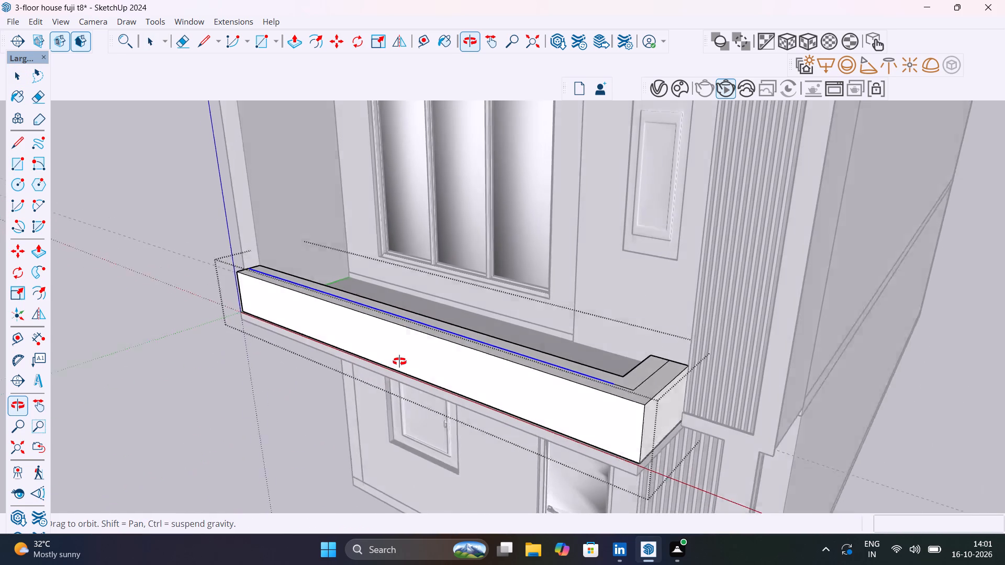
{"action": "middle_click_drag", "start_coordinate": [399, 361], "coordinate": [442, 393]}
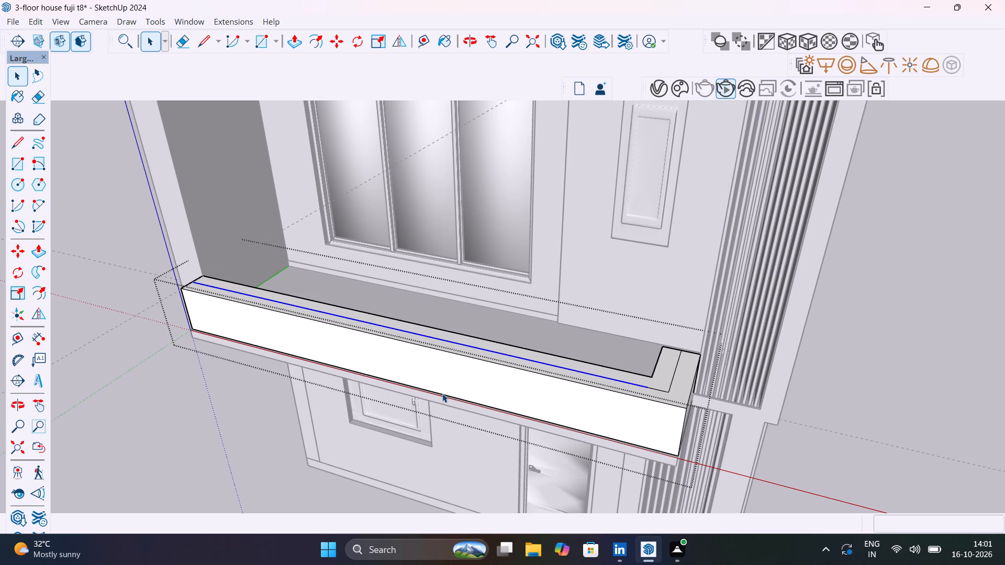
{"action": "middle_click_drag", "start_coordinate": [317, 348], "coordinate": [461, 432], "text": "shift"}
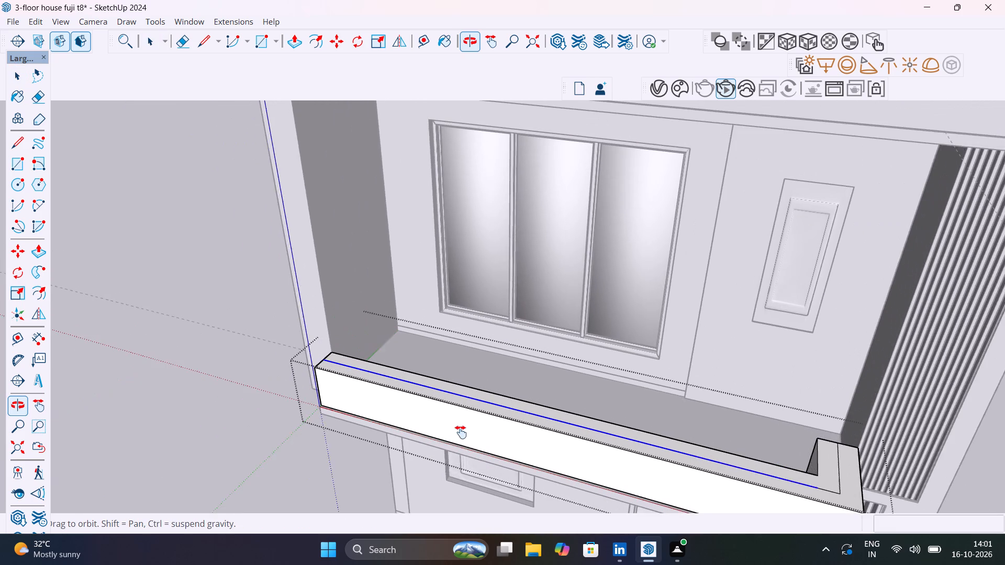
{"action": "middle_click_drag", "start_coordinate": [461, 432], "coordinate": [360, 374], "text": "shift"}
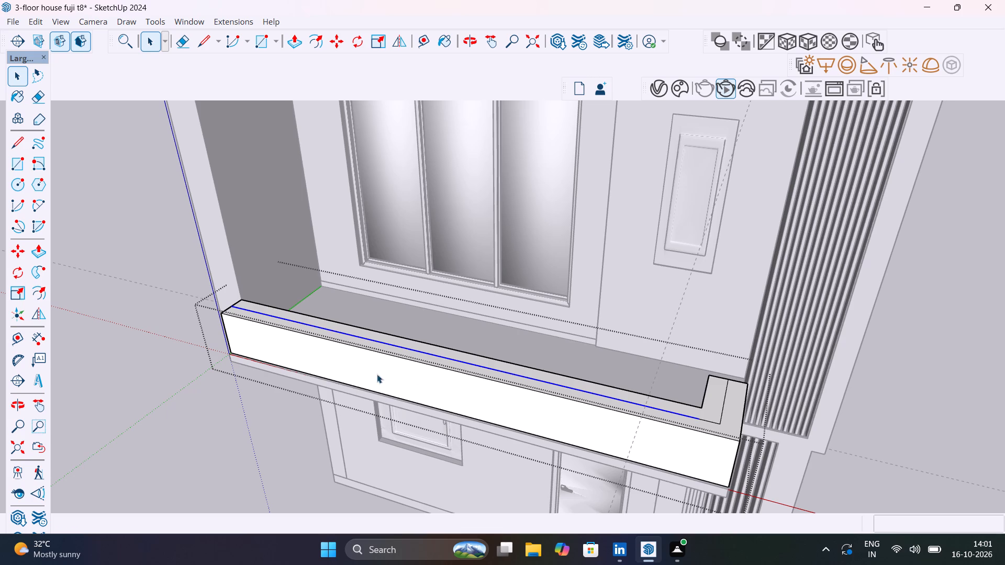
{"action": "left_click", "coordinate": [713, 422], "text": "shift"}
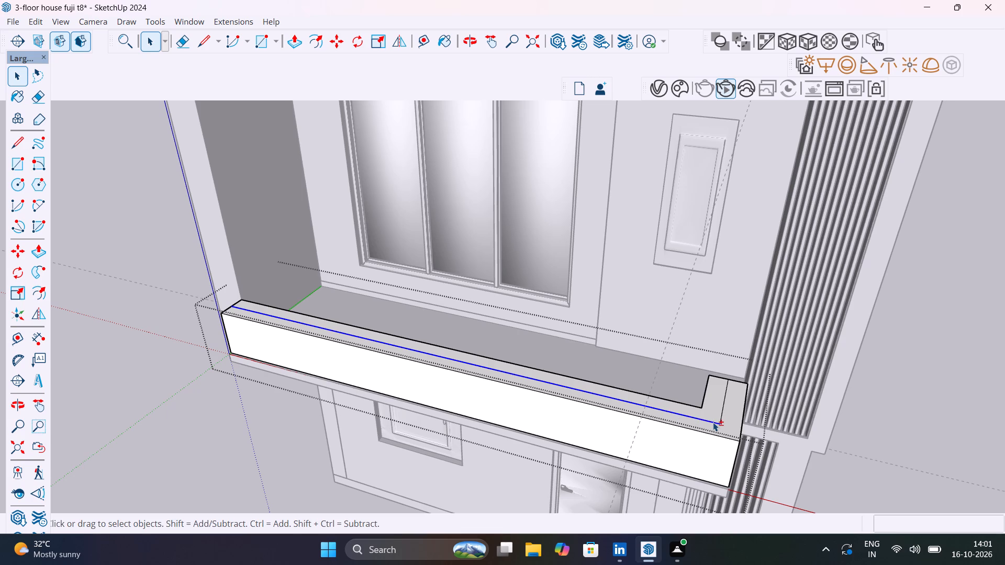
{"action": "right_click", "coordinate": [271, 311]}
{"action": "left_click", "coordinate": [310, 325]}
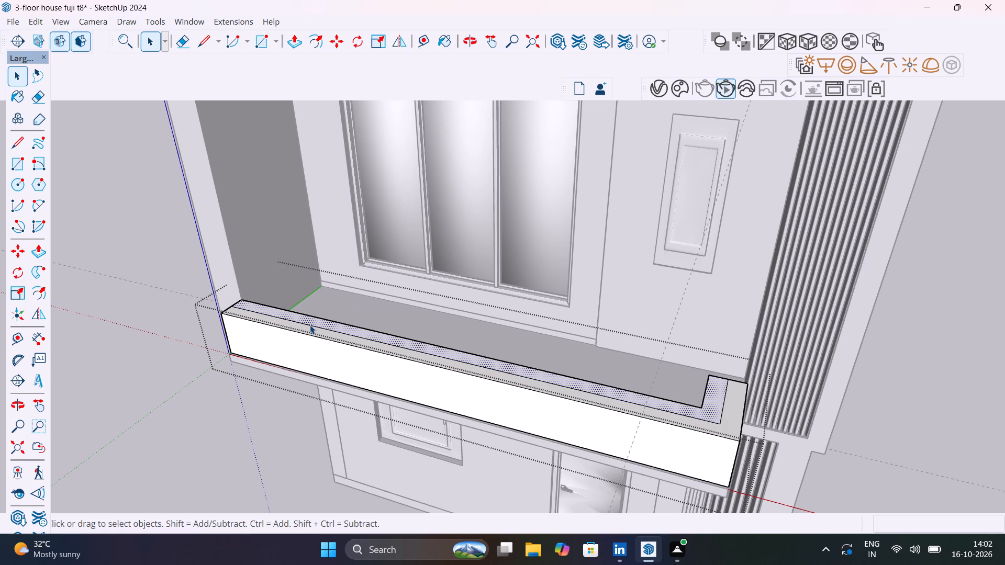
{"action": "left_click", "coordinate": [714, 422], "text": "shift"}
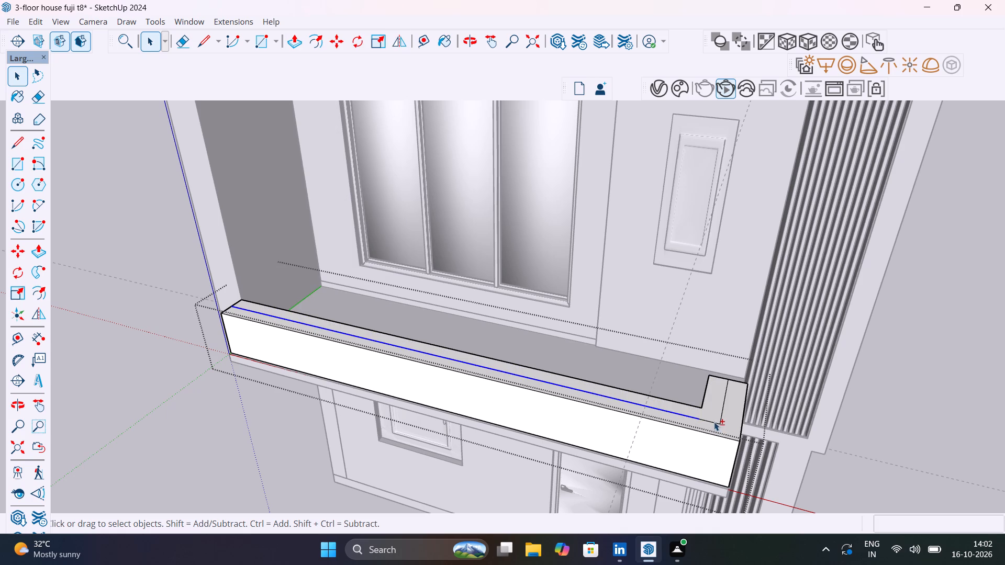
{"action": "right_click", "coordinate": [714, 422], "text": "shift"}
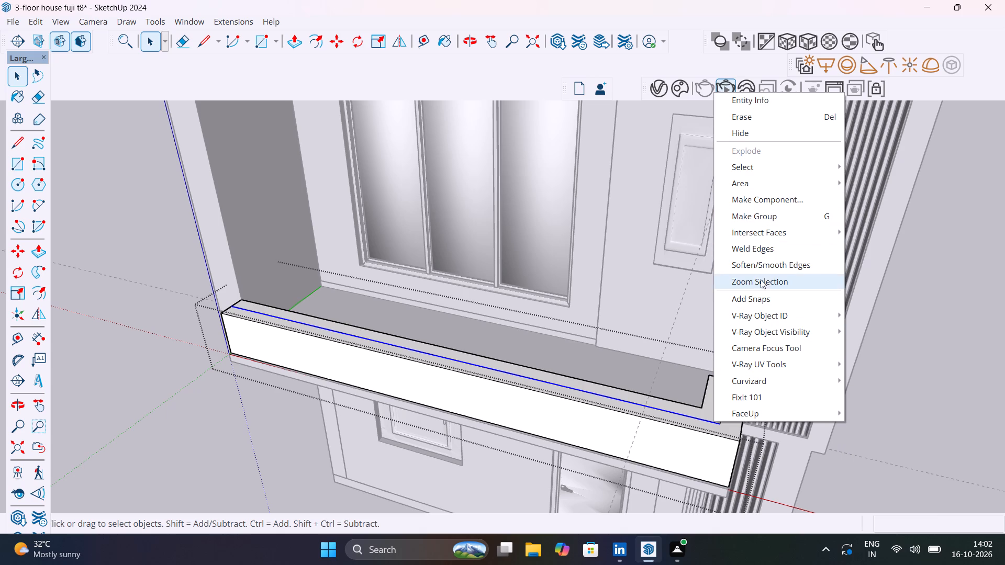
{"action": "left_click", "coordinate": [760, 252], "text": "shift"}
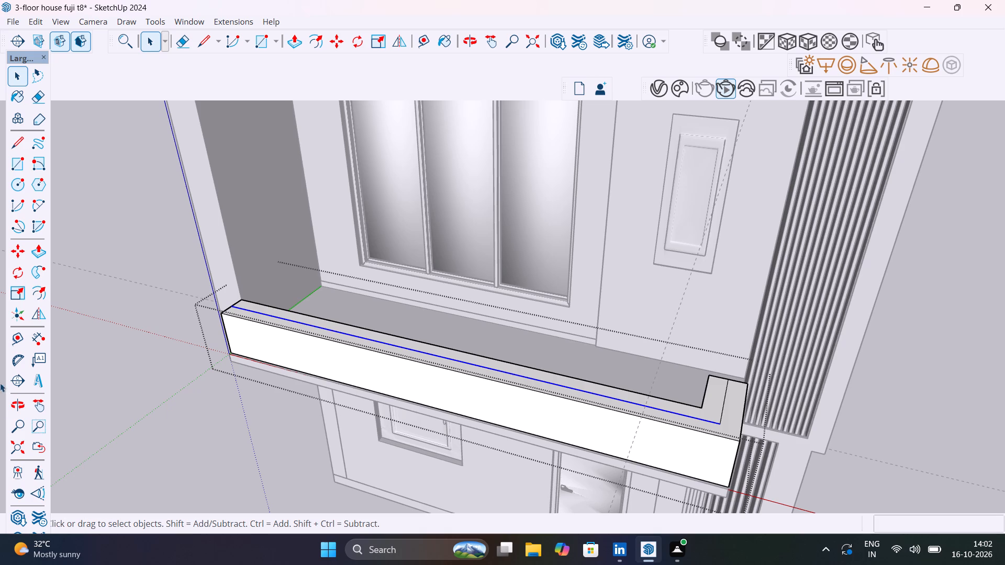
{"action": "scroll", "coordinate": [232, 312], "scroll_direction": "up", "scroll_amount": 1}
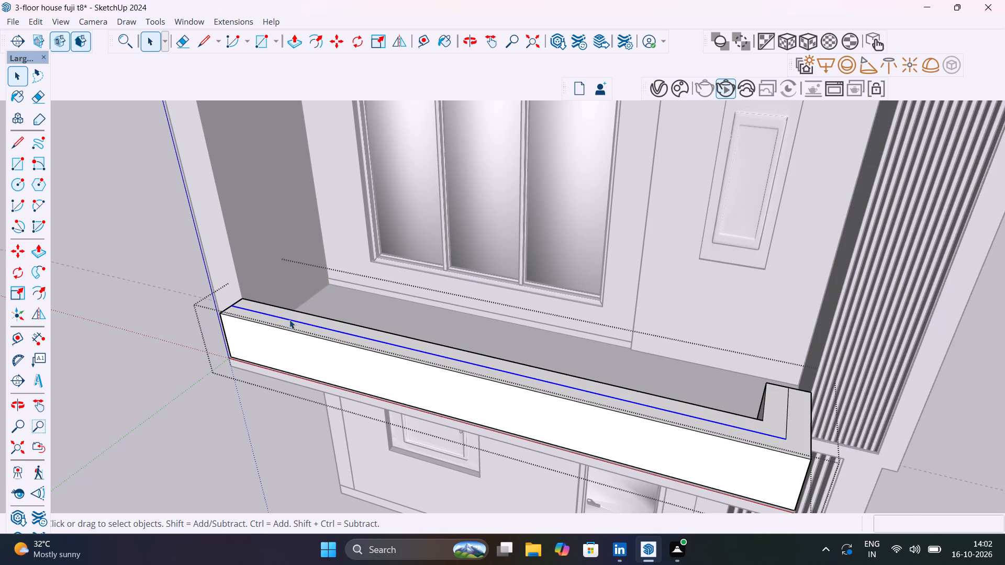
{"action": "right_click", "coordinate": [289, 320]}
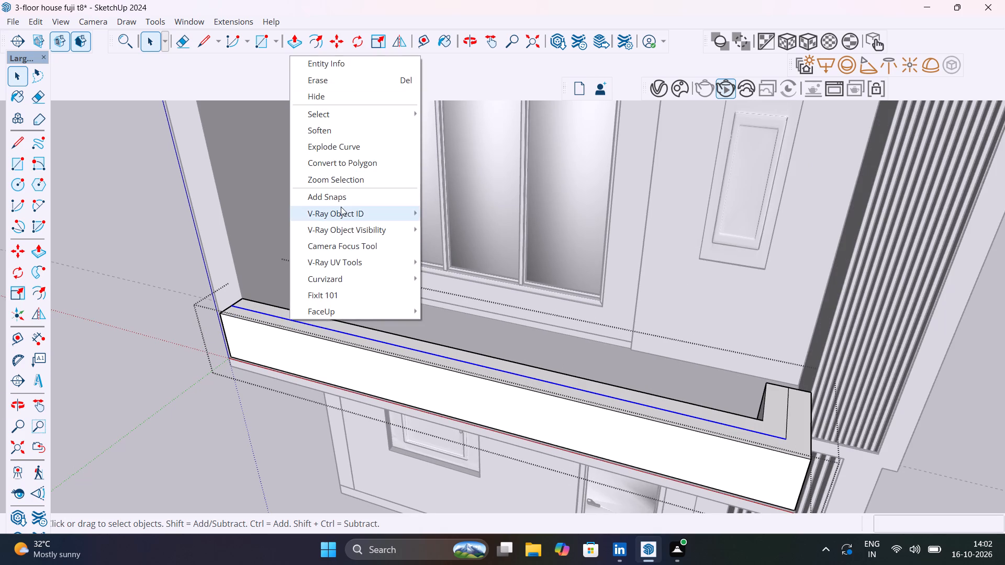
{"action": "left_click", "coordinate": [170, 222]}
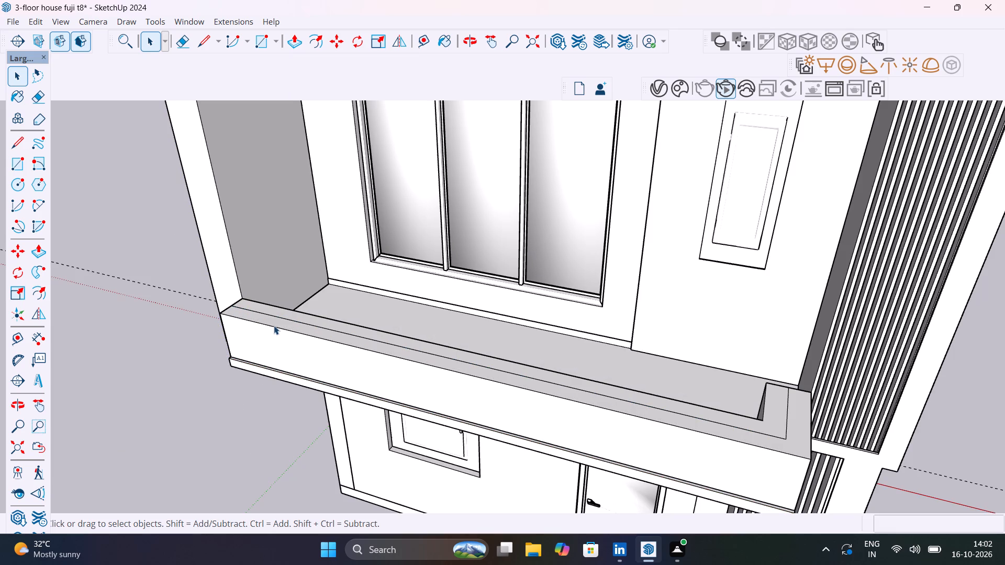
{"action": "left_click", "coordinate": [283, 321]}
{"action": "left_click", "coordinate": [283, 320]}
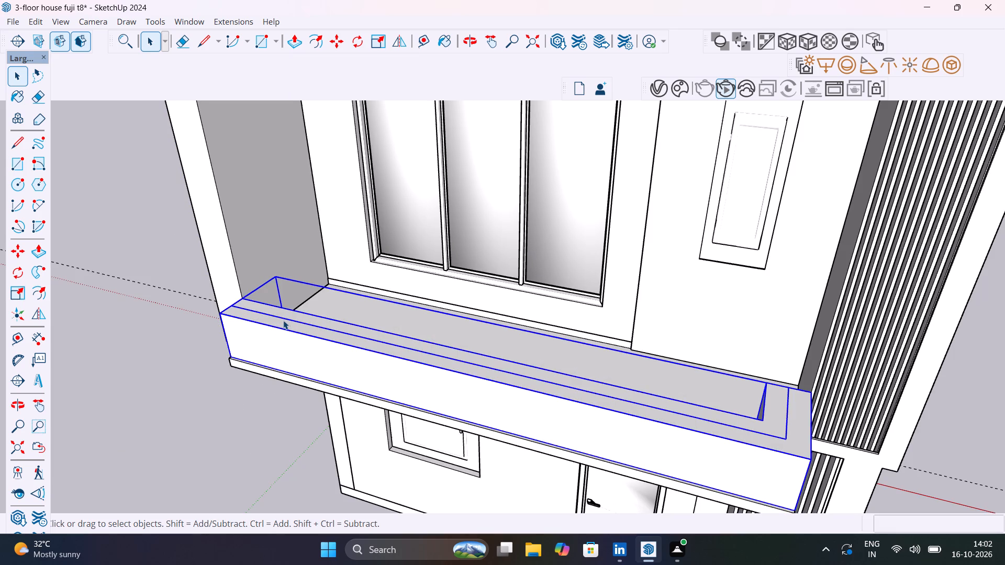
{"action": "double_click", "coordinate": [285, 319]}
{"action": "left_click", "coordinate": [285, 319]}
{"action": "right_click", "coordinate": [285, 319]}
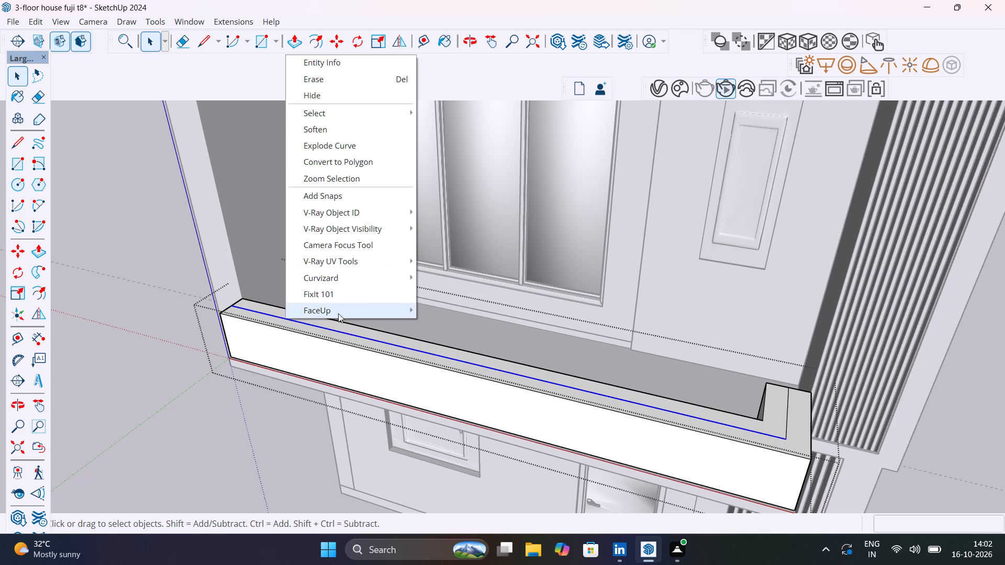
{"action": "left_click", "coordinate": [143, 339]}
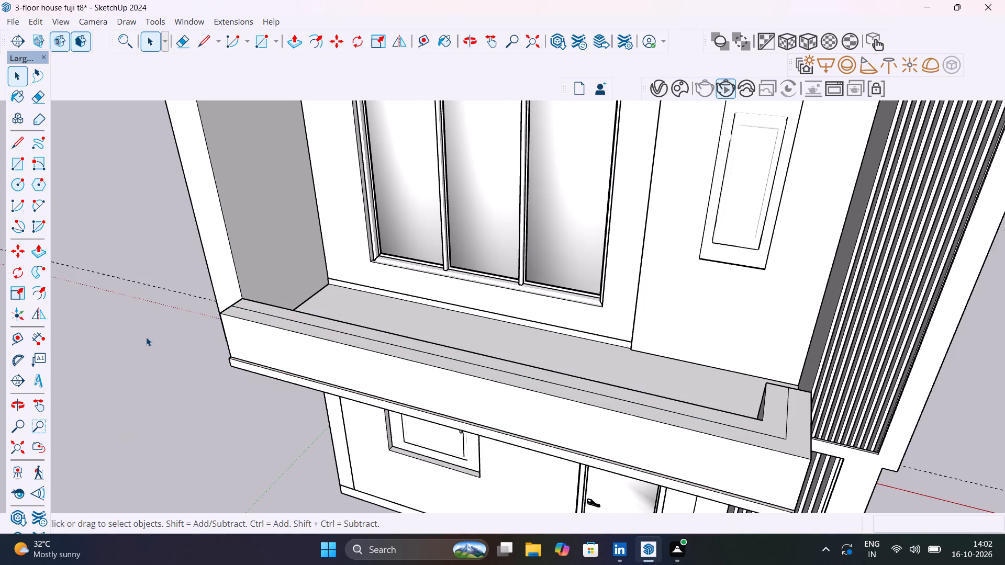
Explode the lower balcony's parapet group into loose geometry.
{"action": "left_click", "coordinate": [288, 322]}
{"action": "right_click", "coordinate": [288, 322]}
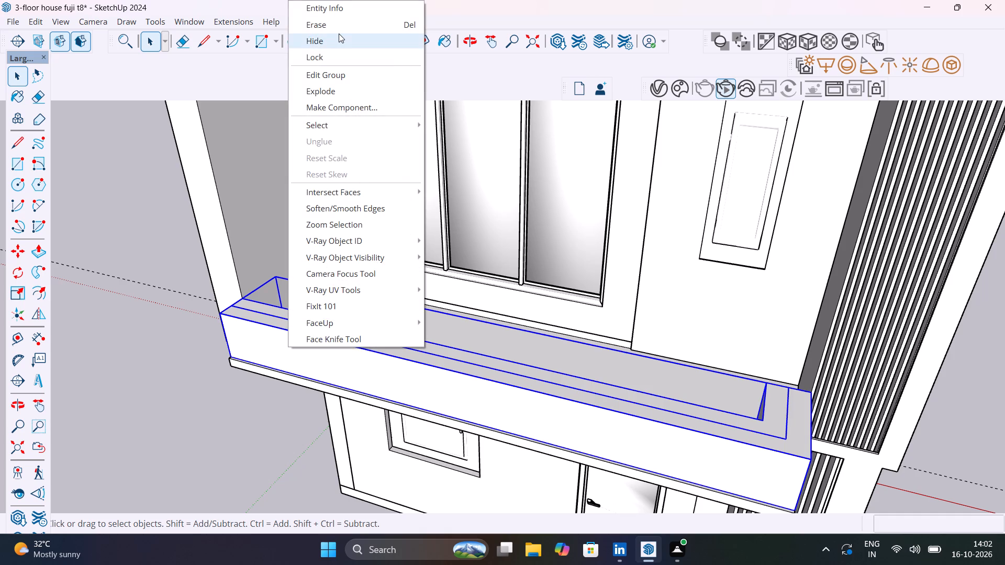
{"action": "left_click", "coordinate": [344, 96]}
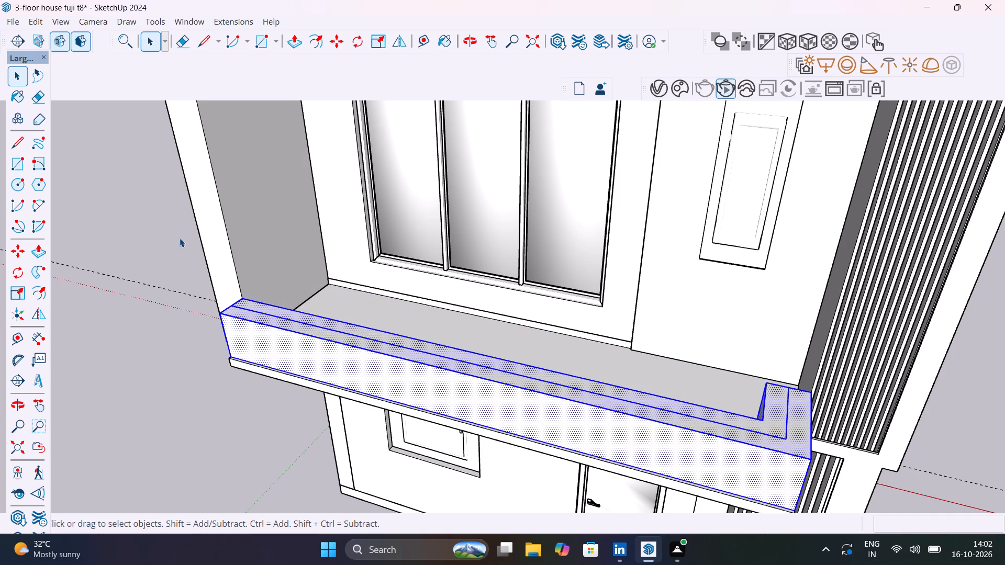
{"action": "left_click", "coordinate": [180, 238]}
{"action": "left_click", "coordinate": [150, 216]}
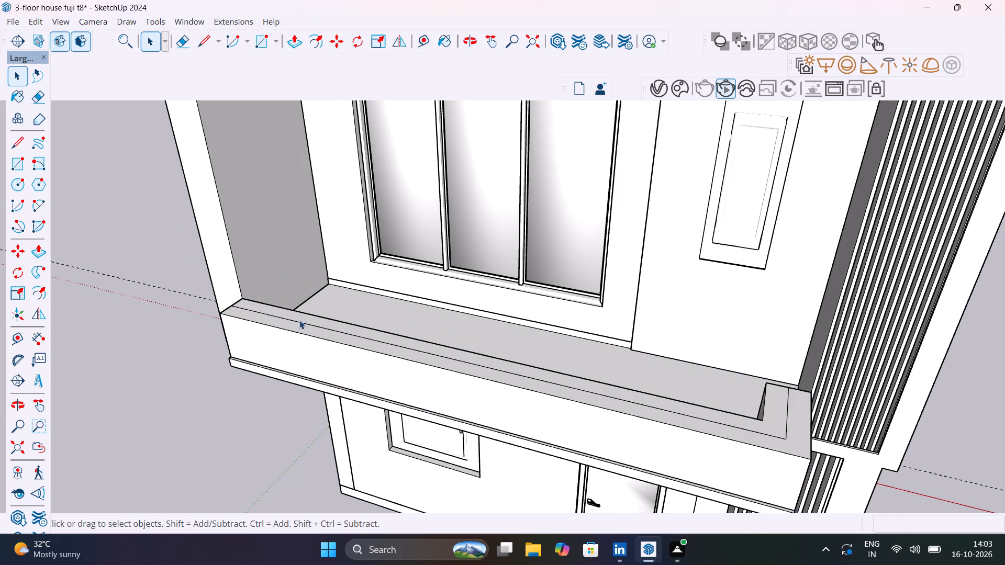
Examine the edge options available for the front top centre lines of the lower and upper balcony parapets.
{"action": "left_click", "coordinate": [300, 321]}
{"action": "right_click", "coordinate": [301, 322]}
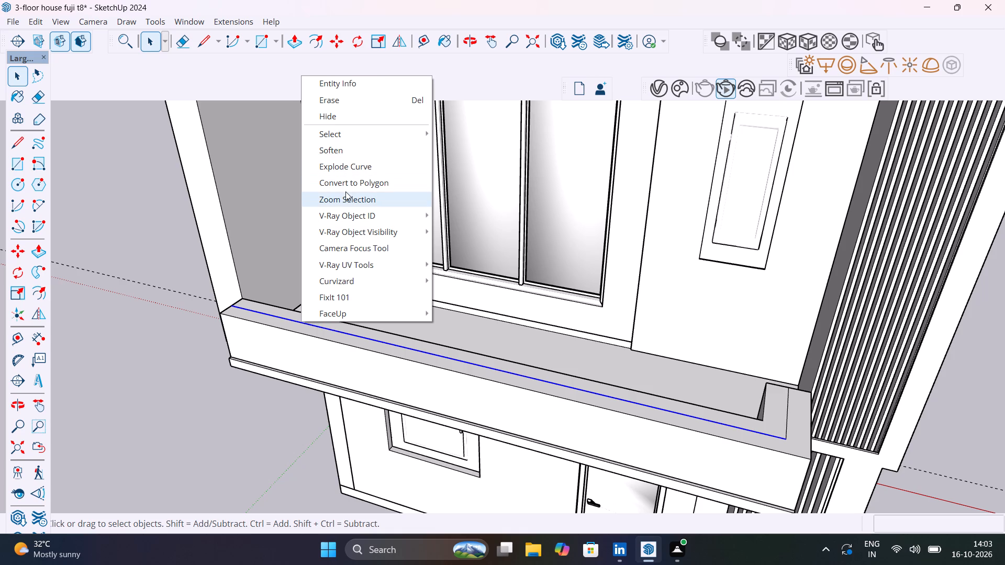
{"action": "middle_click_drag", "start_coordinate": [347, 231], "coordinate": [414, 133]}
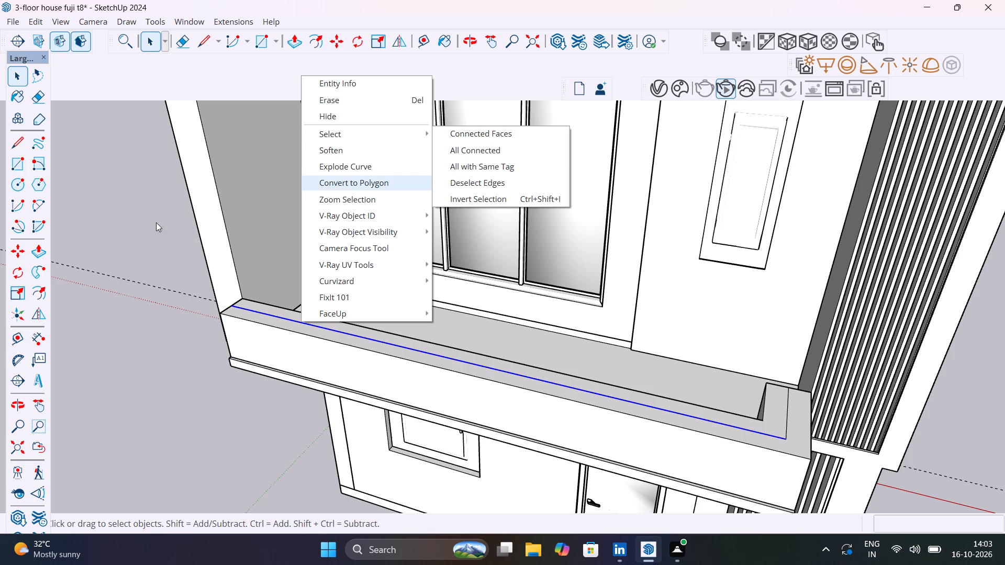
{"action": "left_click", "coordinate": [130, 239]}
{"action": "scroll", "coordinate": [150, 263], "scroll_direction": "down", "scroll_amount": 19}
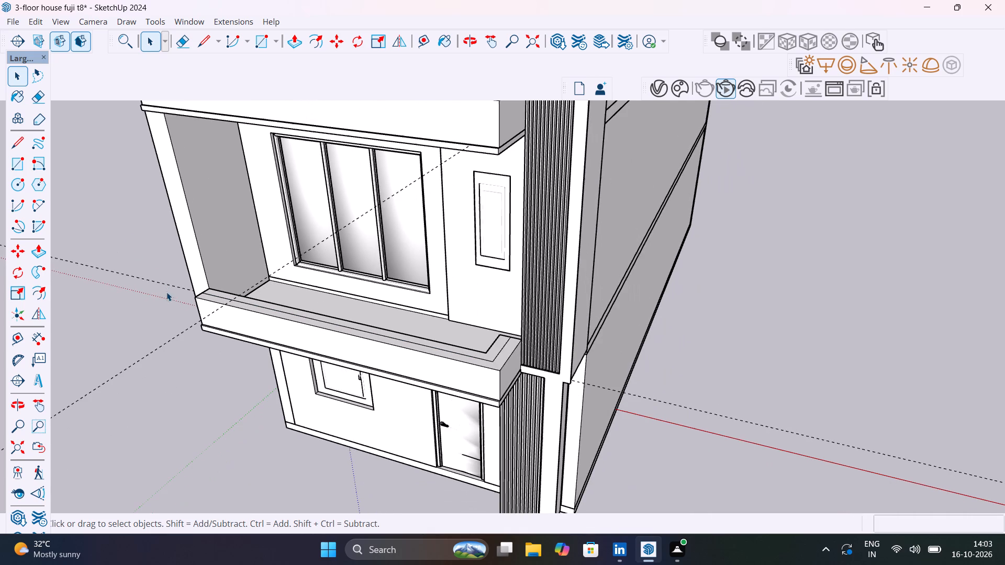
{"action": "middle_click_drag", "start_coordinate": [150, 264], "coordinate": [347, 423]}
{"action": "scroll", "coordinate": [429, 277], "scroll_direction": "up", "scroll_amount": 4}
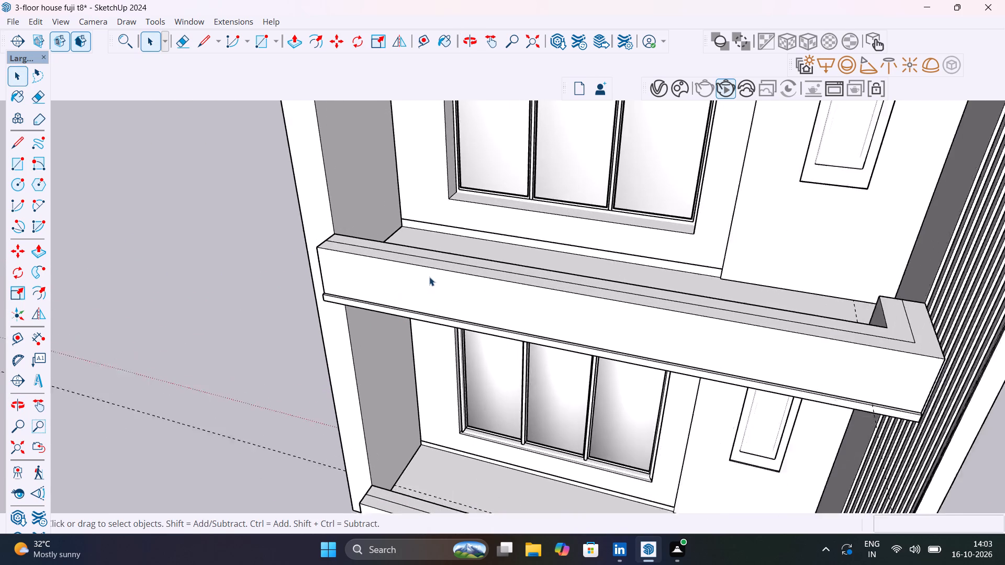
{"action": "scroll", "coordinate": [429, 277], "scroll_direction": "up", "scroll_amount": 4}
{"action": "left_click", "coordinate": [454, 253]}
{"action": "double_click", "coordinate": [454, 253]}
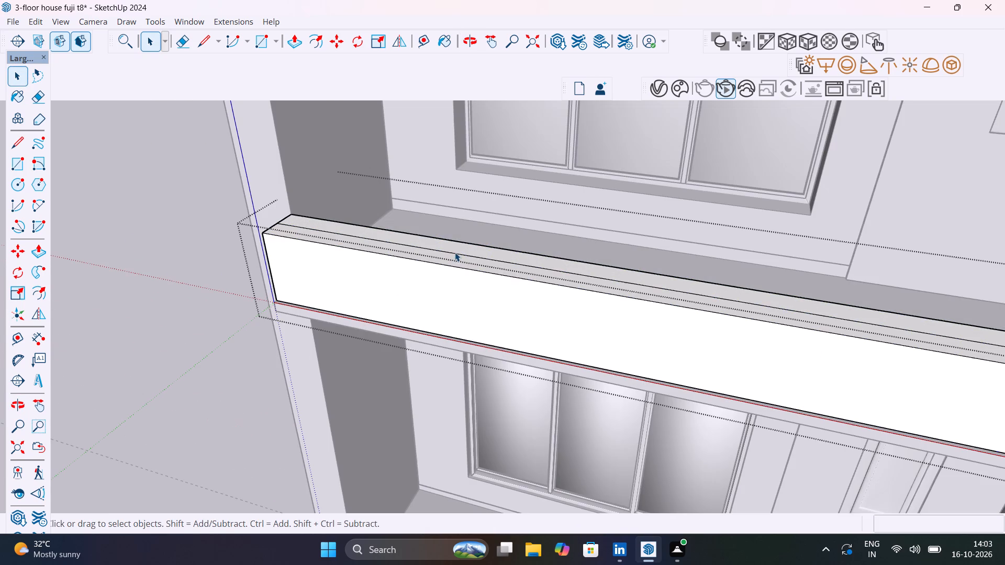
{"action": "left_click", "coordinate": [455, 253]}
{"action": "left_click", "coordinate": [455, 253]}
{"action": "right_click", "coordinate": [455, 253]}
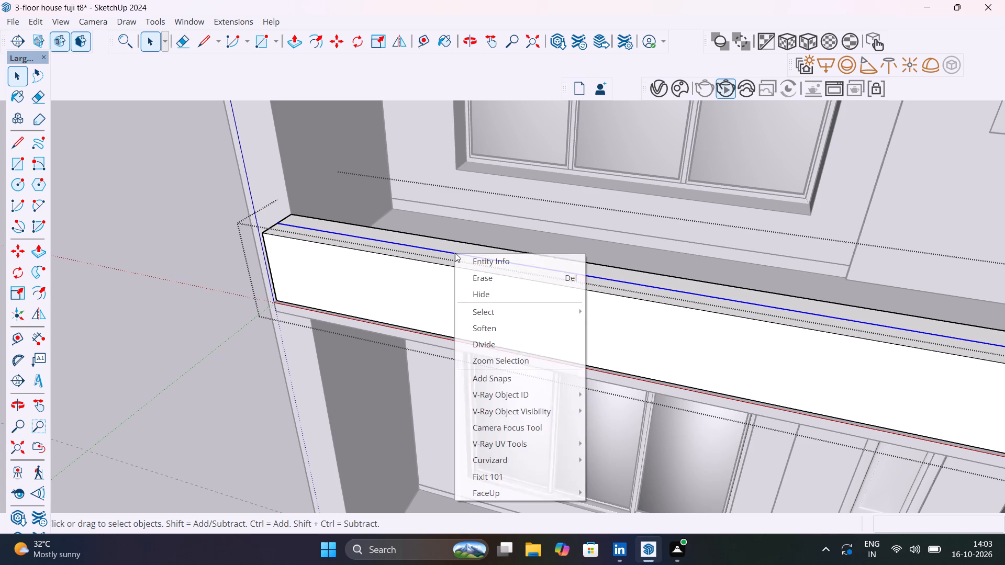
{"action": "scroll", "coordinate": [455, 254], "scroll_direction": "down", "scroll_amount": 5}
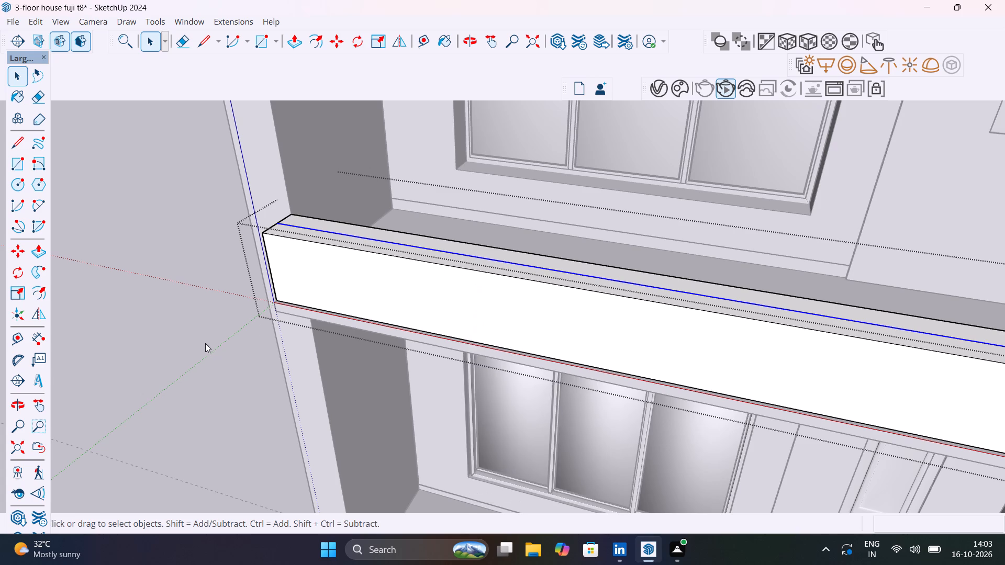
{"action": "left_click", "coordinate": [204, 343]}
{"action": "scroll", "coordinate": [207, 344], "scroll_direction": "down", "scroll_amount": 12}
{"action": "middle_click_drag", "start_coordinate": [272, 371], "coordinate": [356, 217]}
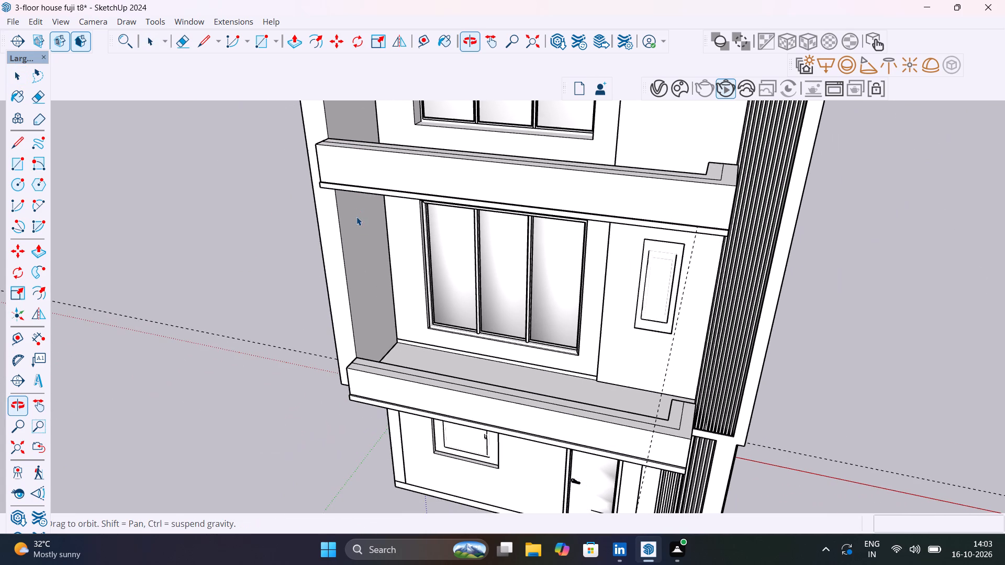
{"action": "scroll", "coordinate": [569, 430], "scroll_direction": "up", "scroll_amount": 5}
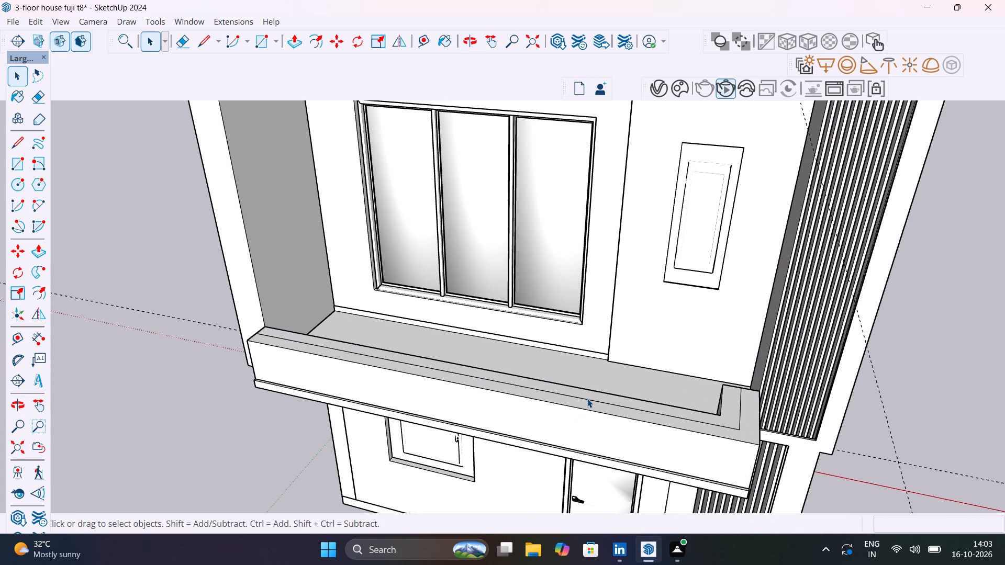
{"action": "left_click", "coordinate": [587, 399]}
{"action": "right_click", "coordinate": [587, 399]}
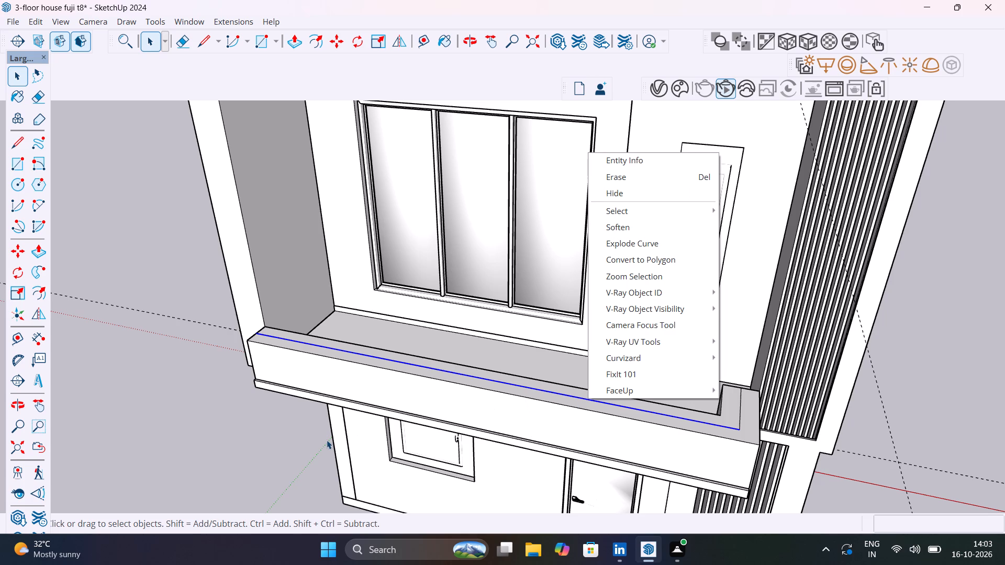
Undo the lower parapet's explode and the recent edits to its top centre lines, including the front-line weld, and exit the group.
{"action": "key", "text": "ctrl+z"}
{"action": "key", "text": "ctrl+z"}
{"action": "key", "text": "Escape"}
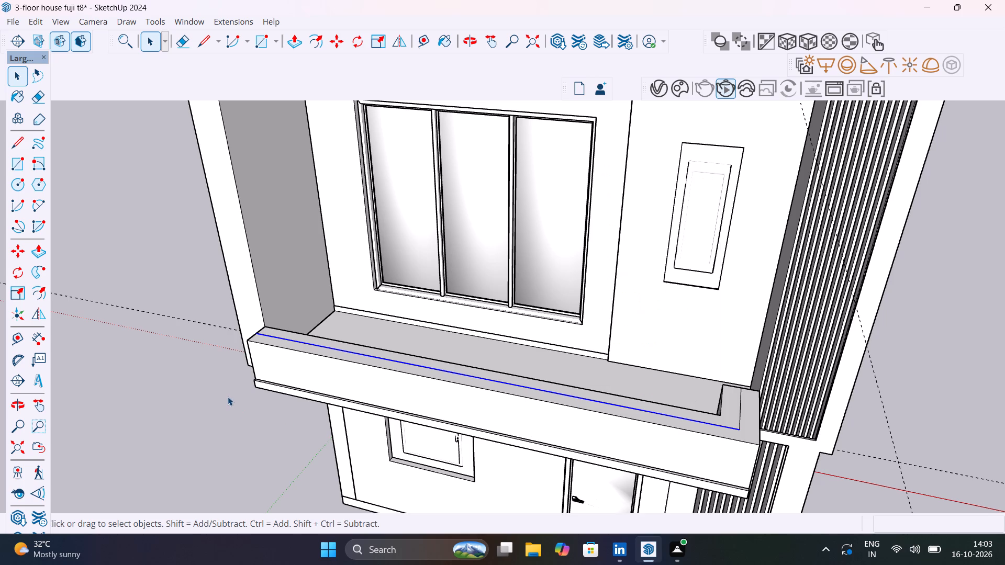
{"action": "key", "text": "ctrl+z"}
{"action": "key", "text": "ctrl+z"}
{"action": "key", "text": "ctrl+z"}
{"action": "key", "text": "ctrl+z"}
{"action": "key", "text": "ctrl+z"}
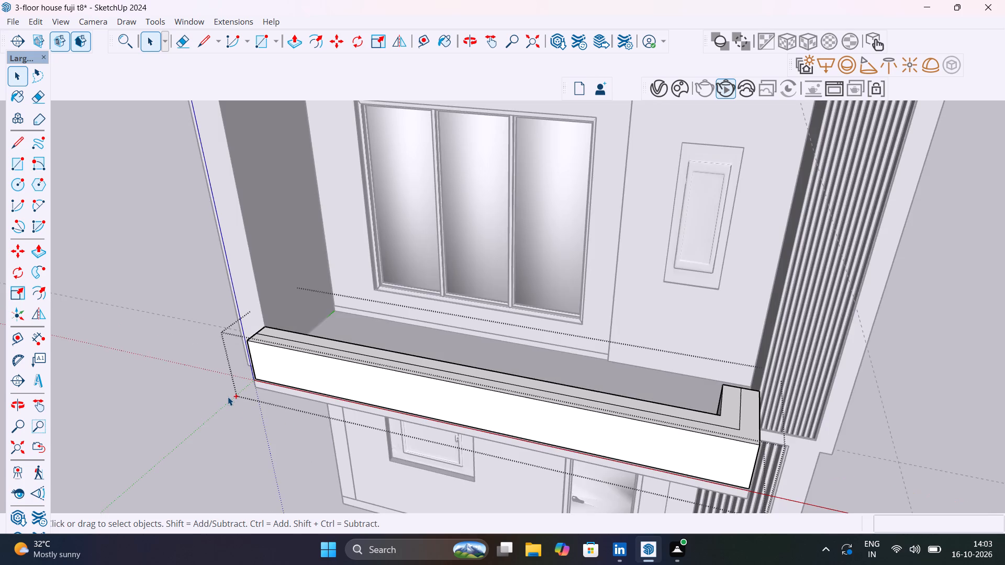
{"action": "key", "text": "ctrl+z"}
{"action": "key", "text": "ctrl+z"}
{"action": "key", "text": "ctrl+z"}
{"action": "key", "text": "ctrl+z"}
{"action": "key", "text": "ctrl+z"}
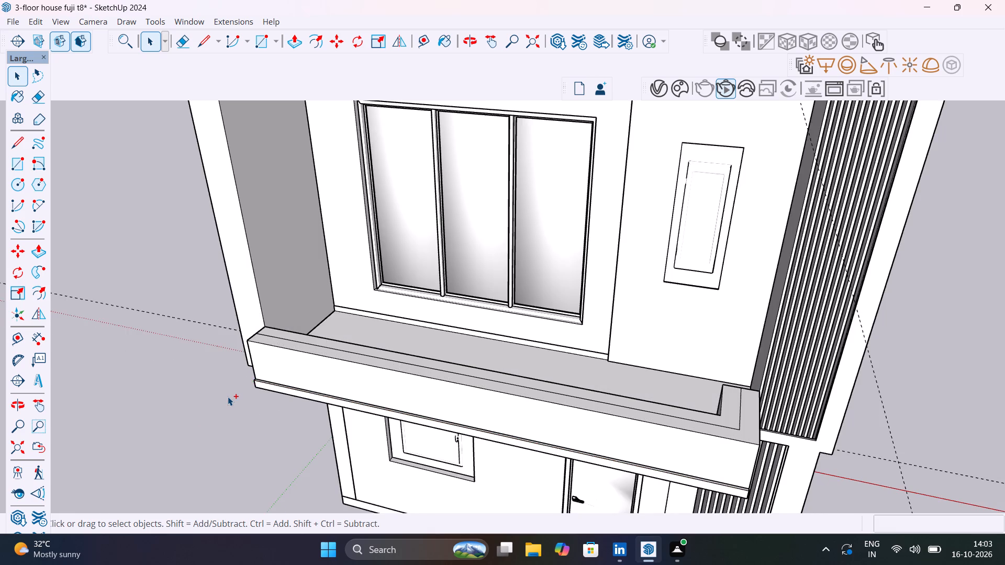
{"action": "scroll", "coordinate": [228, 397], "scroll_direction": "down", "scroll_amount": 6, "text": "ctrl"}
{"action": "key", "text": "ctrl+z"}
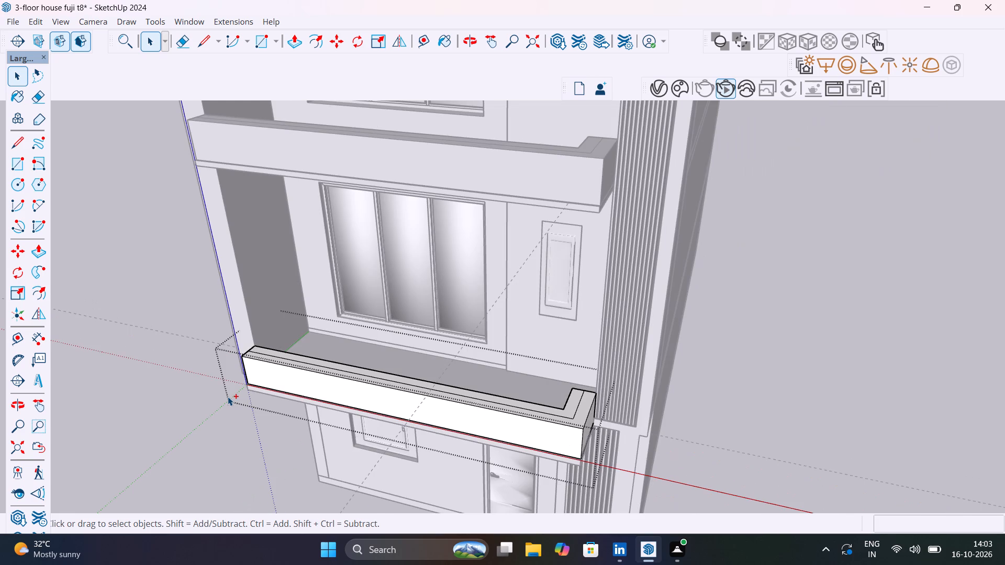
{"action": "key", "text": "ctrl+z"}
{"action": "left_click", "coordinate": [172, 311]}
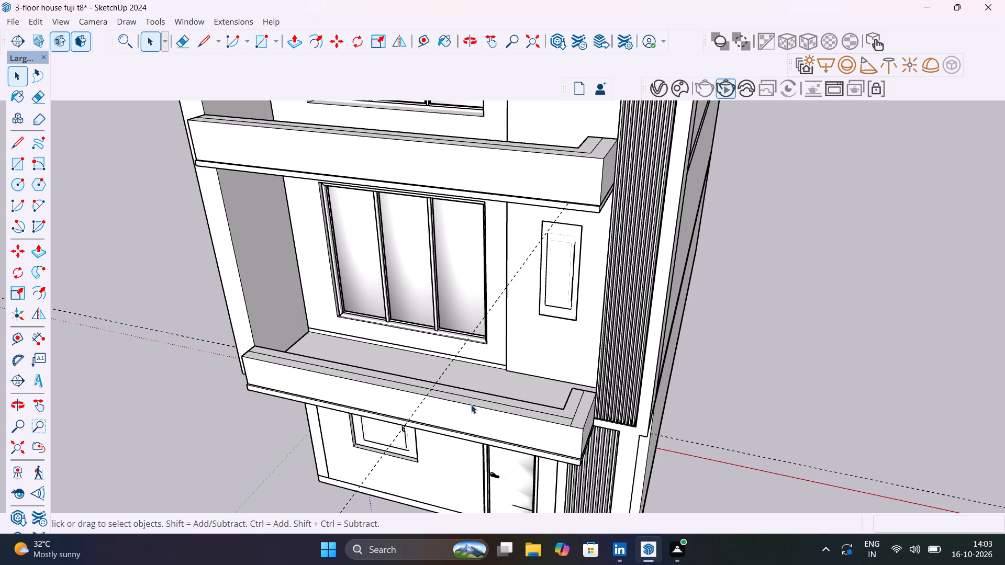
Inside the lower parapet group, erase the side centre line's stub beyond the corner and both segments of the front centre line.
{"action": "scroll", "coordinate": [575, 421], "scroll_direction": "up", "scroll_amount": 14}
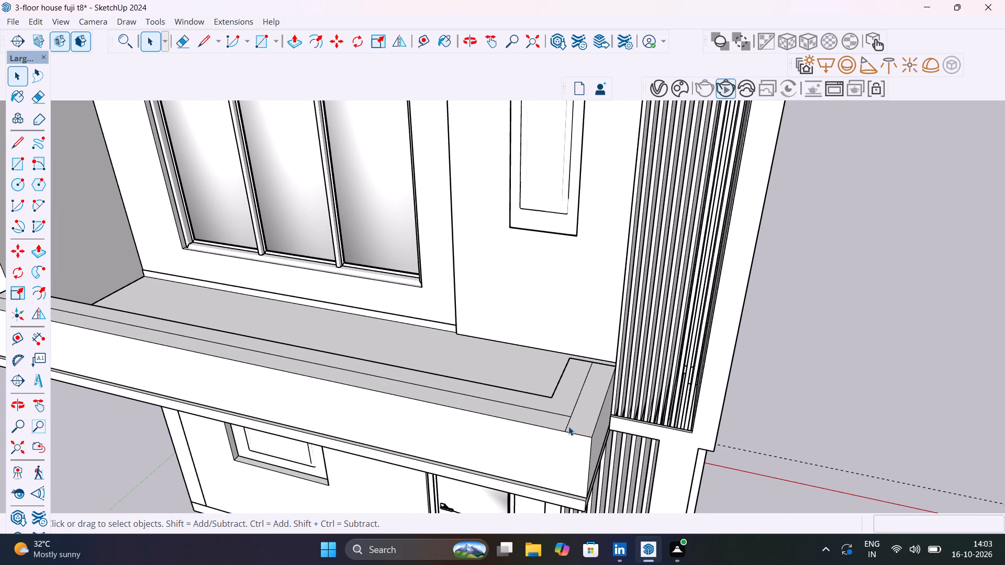
{"action": "left_click", "coordinate": [567, 425]}
{"action": "double_click", "coordinate": [566, 425]}
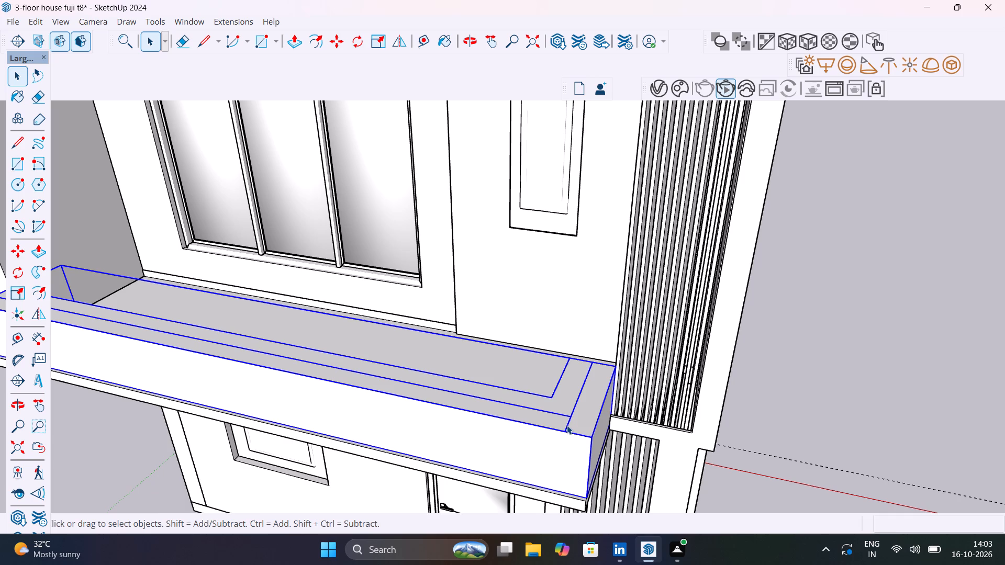
{"action": "left_click", "coordinate": [568, 426]}
{"action": "left_click", "coordinate": [568, 423]}
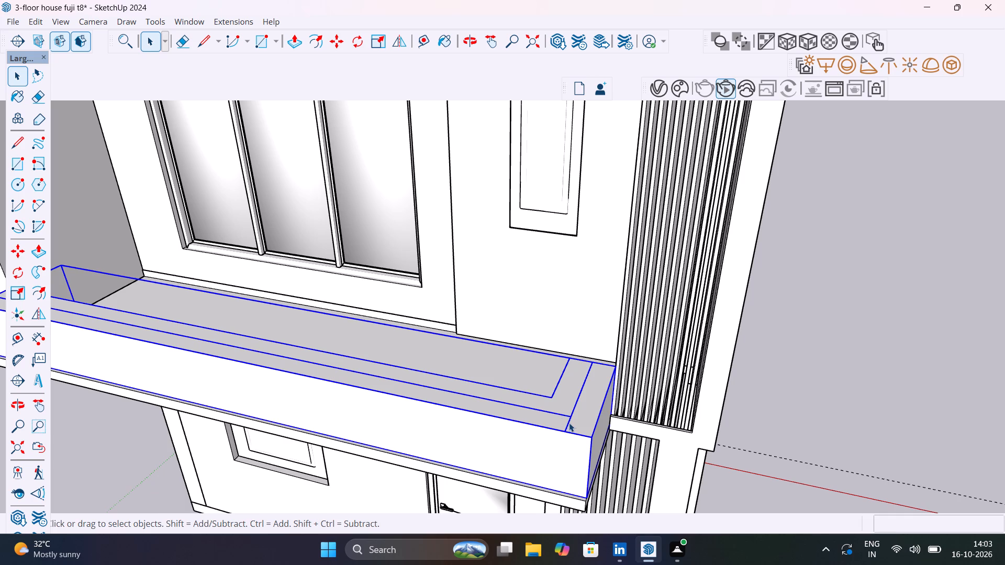
{"action": "double_click", "coordinate": [569, 423]}
{"action": "left_click", "coordinate": [568, 424]}
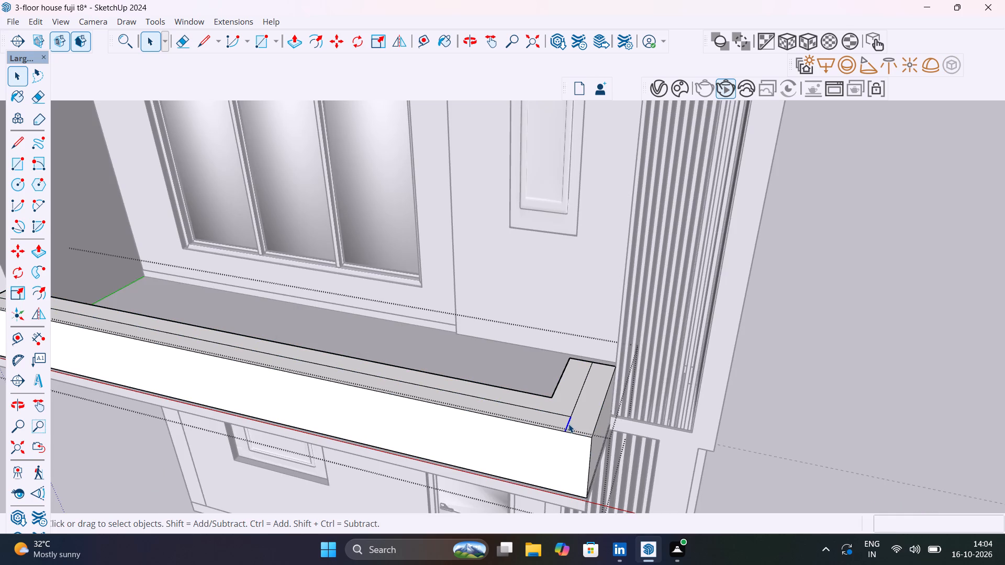
{"action": "key", "text": "Delete"}
{"action": "left_click", "coordinate": [548, 413]}
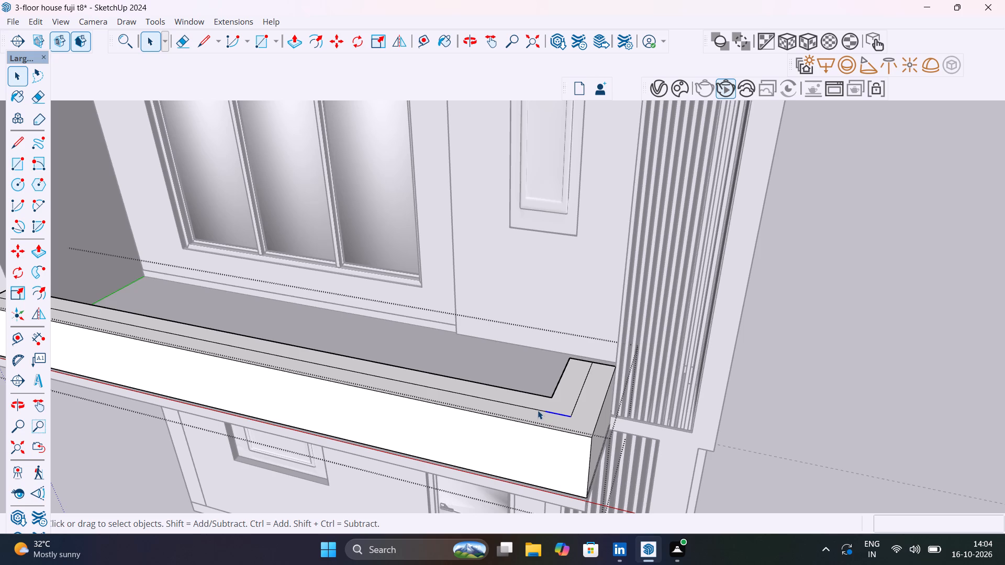
{"action": "left_click", "coordinate": [538, 410]}
{"action": "key", "text": "Delete"}
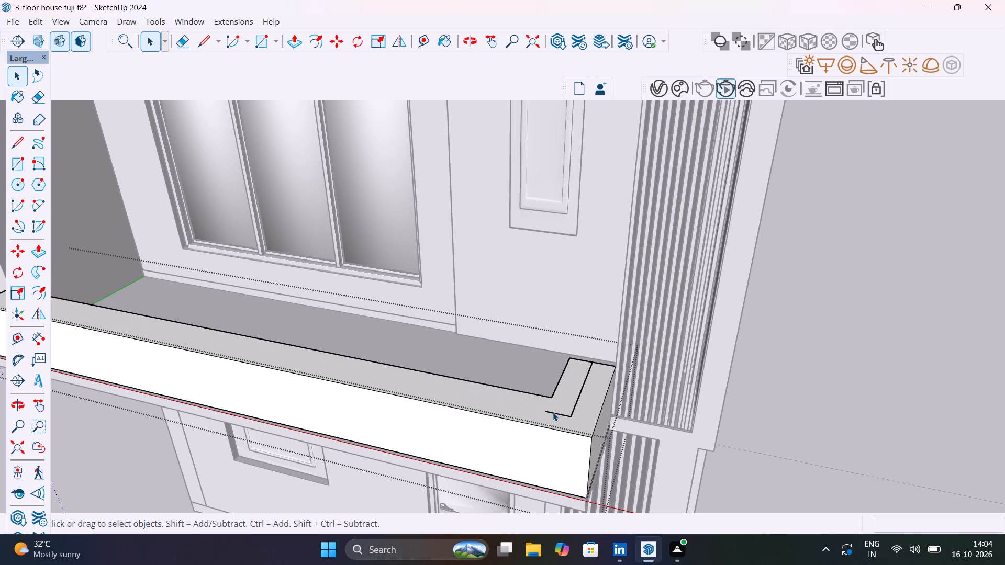
{"action": "left_click", "coordinate": [552, 412]}
{"action": "key", "text": "Delete"}
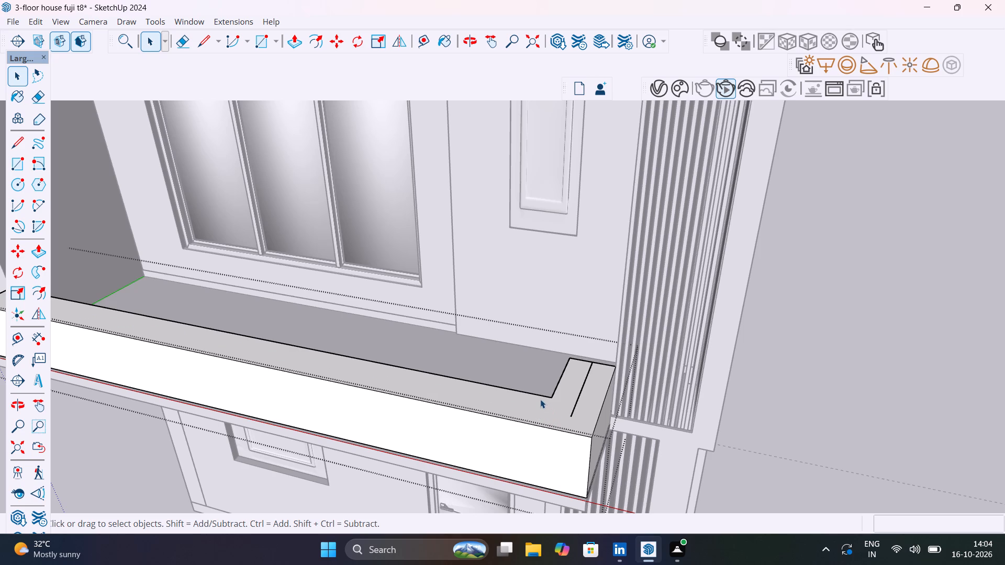
Draw a 1' line along the red axis from the parapet top's inner corner to its outer side edge.
{"action": "key", "text": "l"}
{"action": "left_click", "coordinate": [550, 401]}
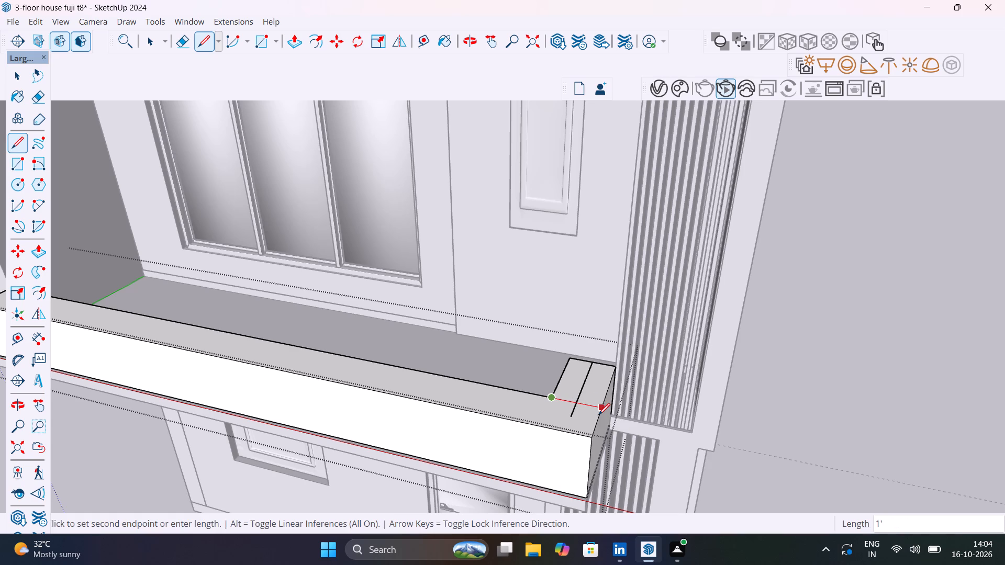
{"action": "left_click", "coordinate": [598, 415]}
{"action": "key", "text": "space"}
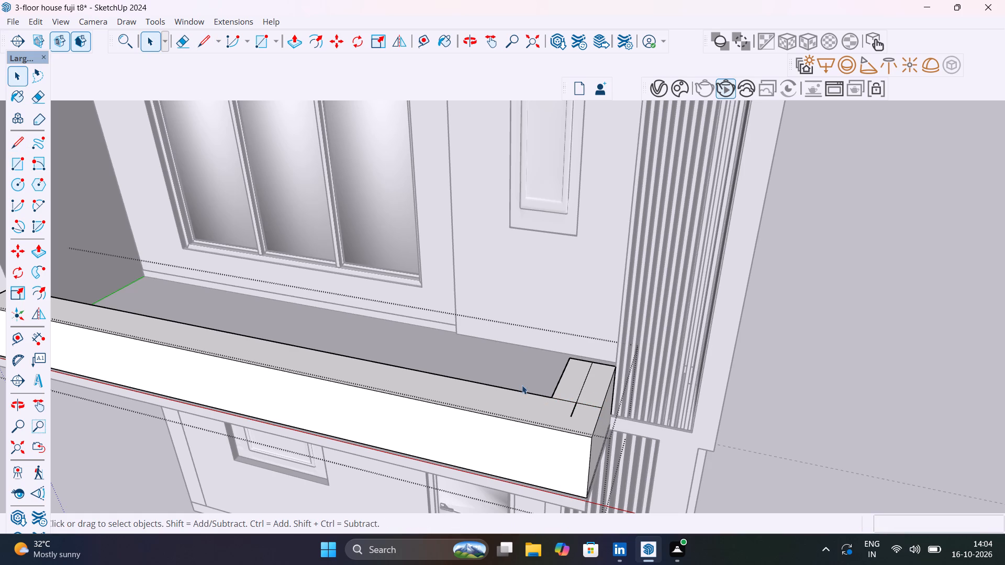
Copy the parapet top's inner front edge with its corner extension to the middle of the top's width, then exit the group.
{"action": "left_click", "coordinate": [524, 392]}
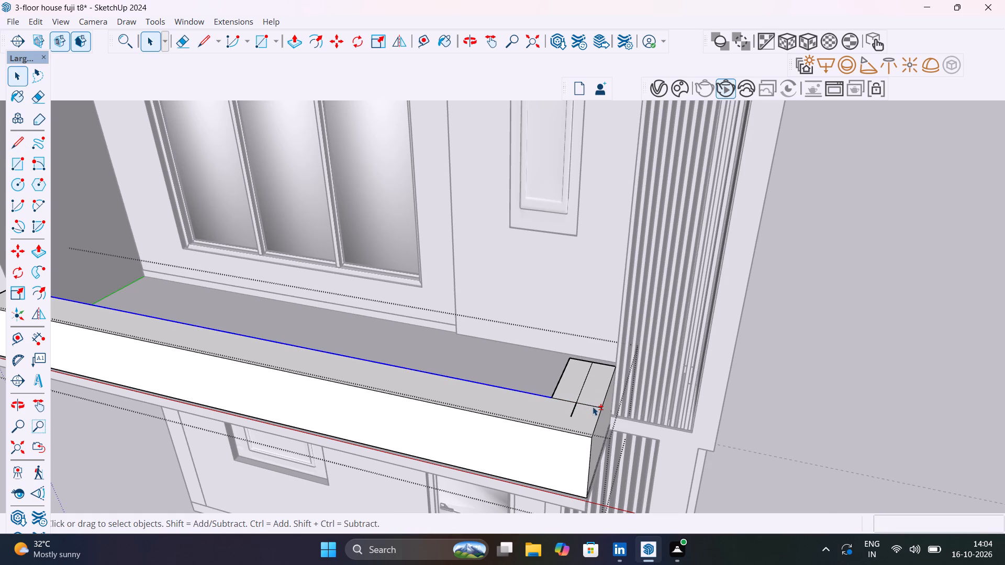
{"action": "left_click", "coordinate": [593, 406], "text": "shift"}
{"action": "left_click", "coordinate": [569, 399], "text": "shift"}
{"action": "scroll", "coordinate": [569, 403], "scroll_direction": "down", "scroll_amount": 8, "text": "shift"}
{"action": "scroll", "coordinate": [239, 335], "scroll_direction": "up", "scroll_amount": 4, "text": "shift"}
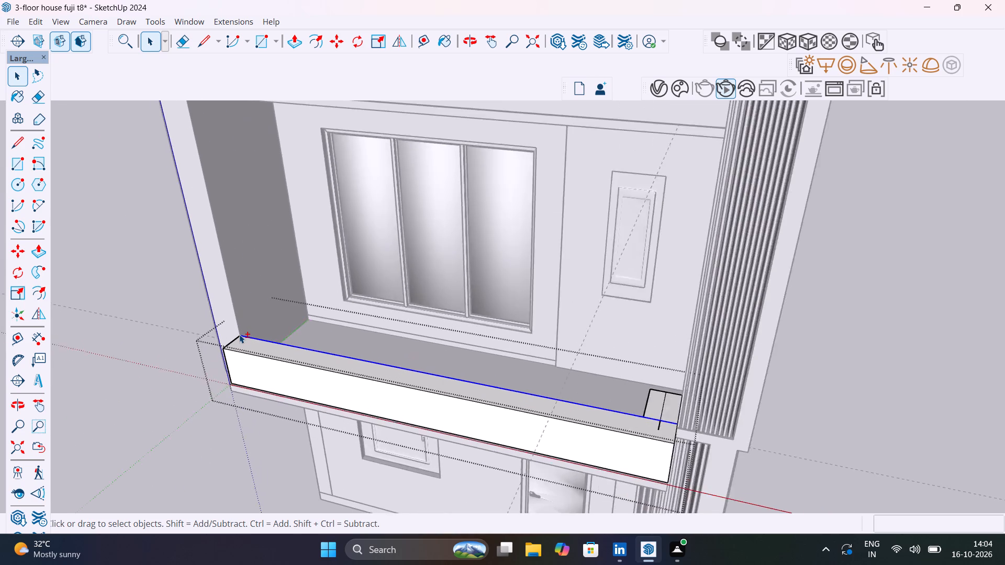
{"action": "scroll", "coordinate": [239, 334], "scroll_direction": "up", "scroll_amount": 10, "text": "shift"}
{"action": "key", "text": "m"}
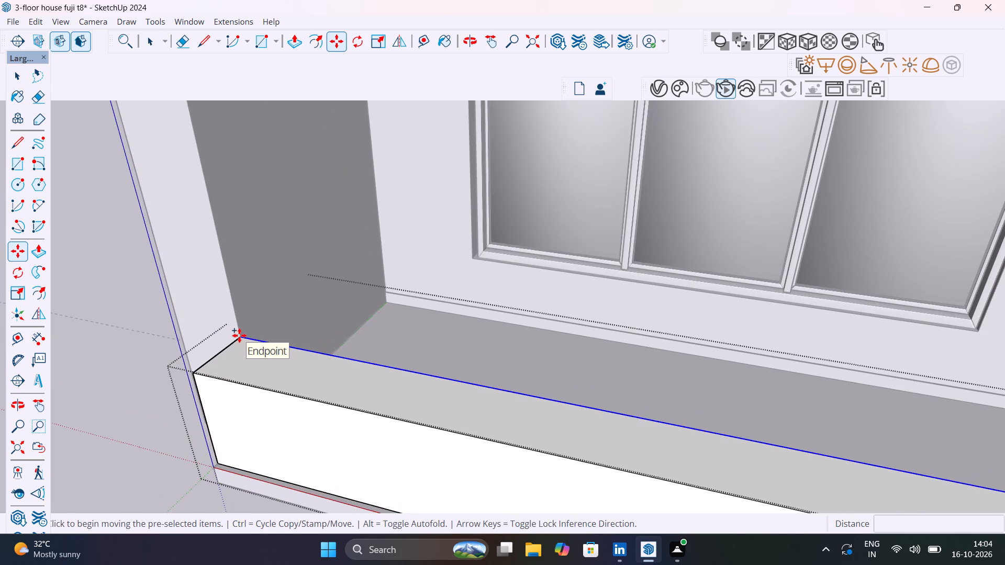
{"action": "left_click", "coordinate": [239, 335]}
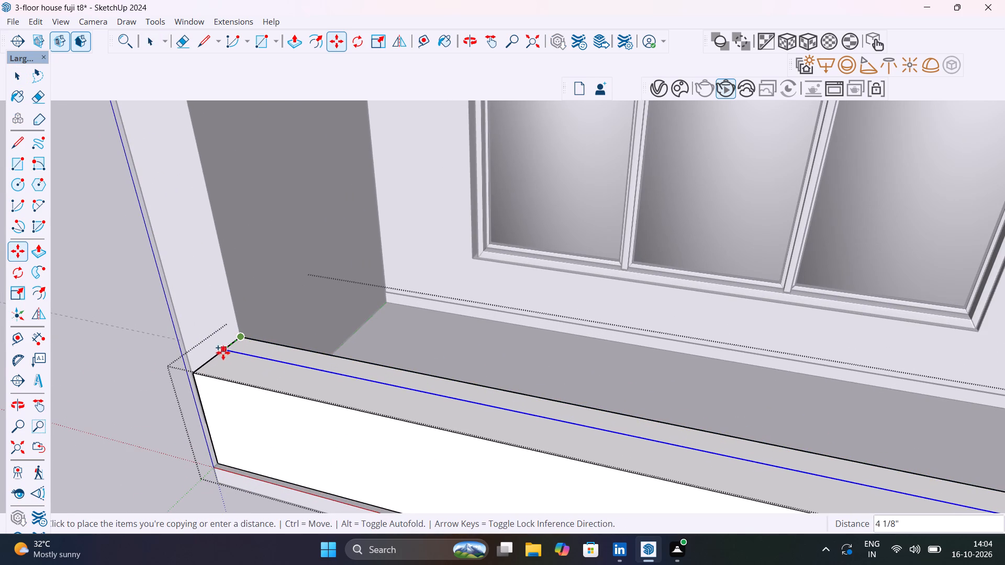
{"action": "left_click", "coordinate": [218, 356]}
{"action": "scroll", "coordinate": [289, 379], "scroll_direction": "down", "scroll_amount": 5}
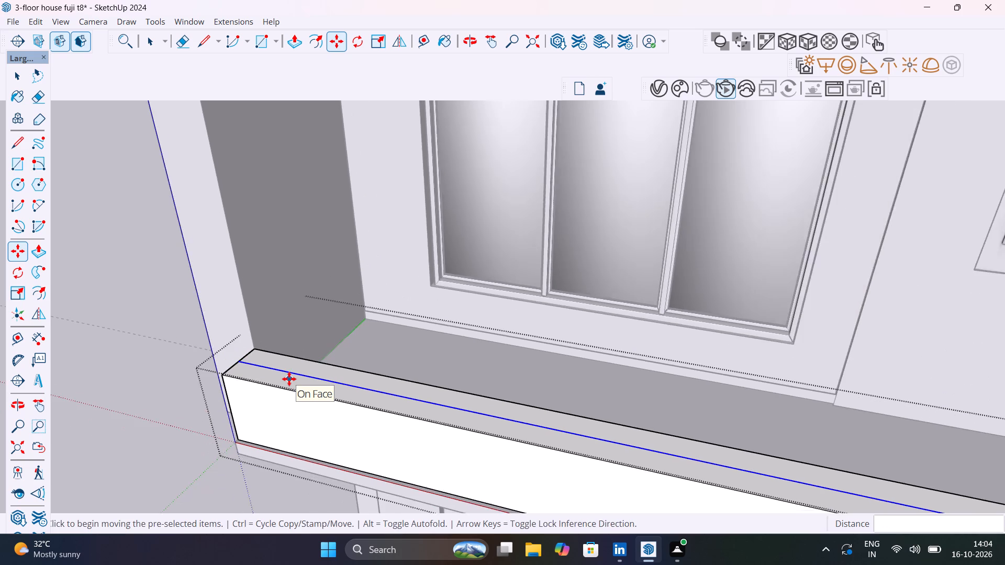
{"action": "scroll", "coordinate": [289, 379], "scroll_direction": "down", "scroll_amount": 7}
{"action": "key", "text": "space"}
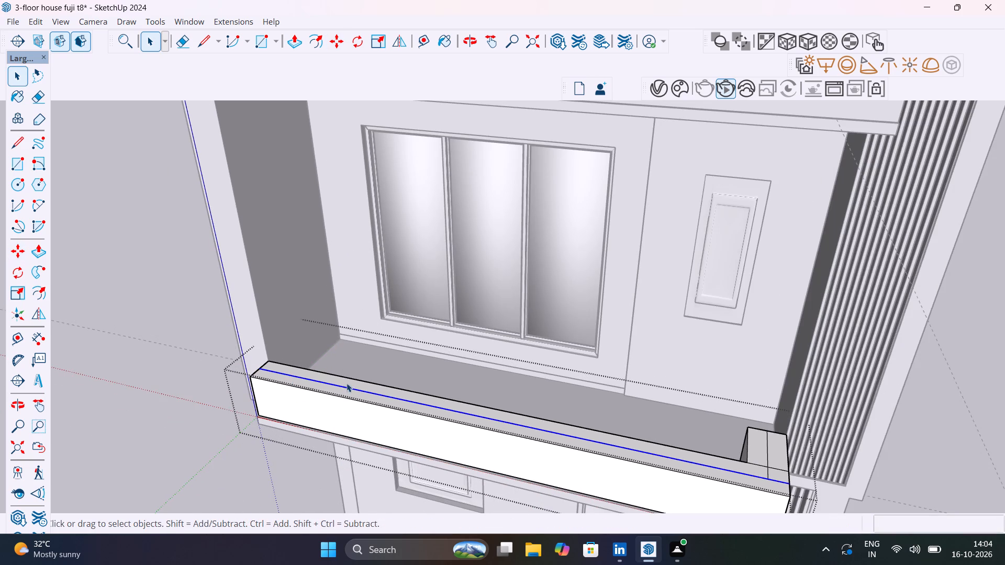
{"action": "right_click", "coordinate": [355, 389]}
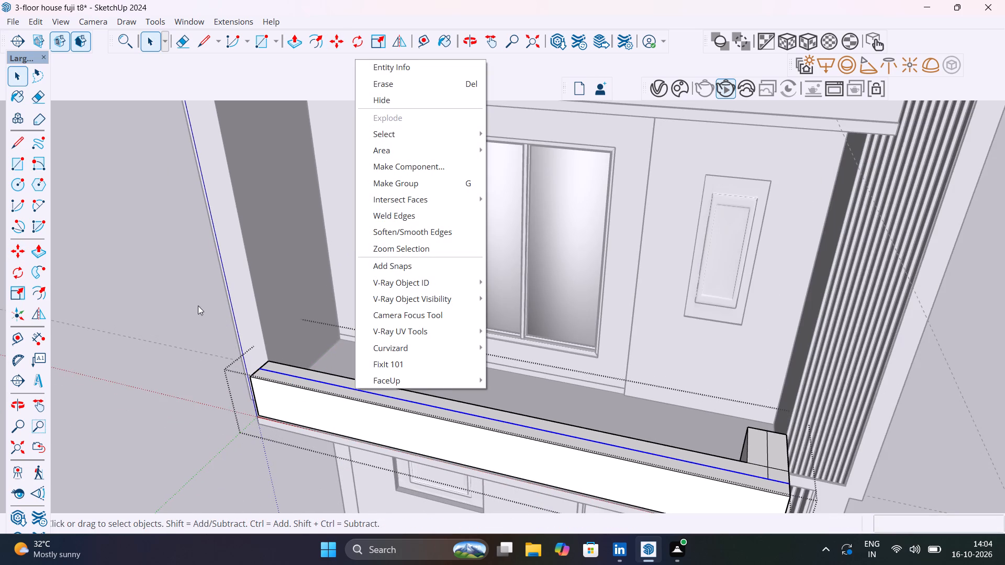
{"action": "left_click", "coordinate": [185, 282]}
{"action": "middle_click_drag", "start_coordinate": [782, 472], "coordinate": [751, 466], "text": "shift"}
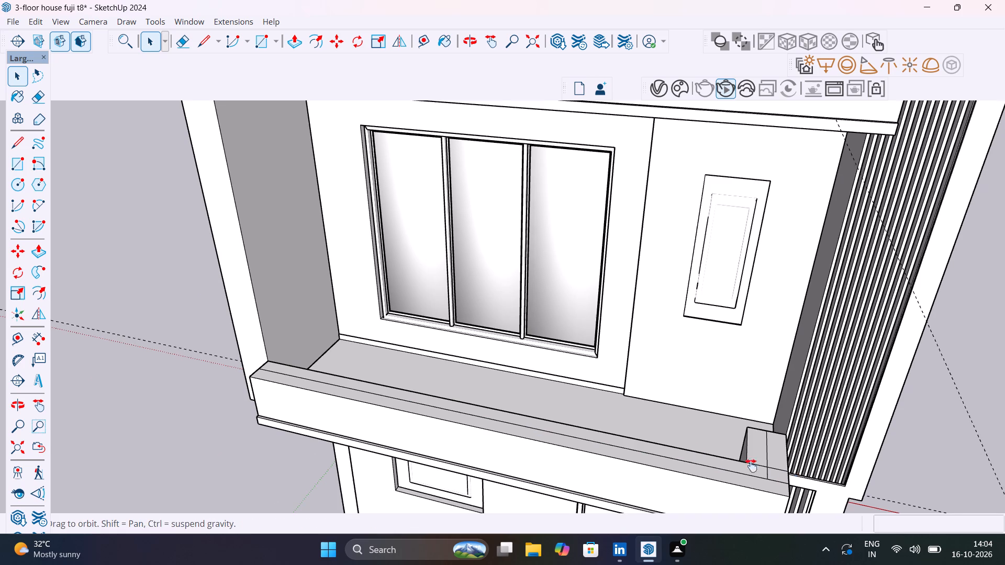
Inside the lower parapet group, erase the front centre line's stub beyond the corner and both segments of the inner-corner helper line, then exit.
{"action": "middle_click_drag", "start_coordinate": [751, 466], "coordinate": [532, 388], "text": "shift"}
{"action": "scroll", "coordinate": [523, 409], "scroll_direction": "up", "scroll_amount": 8}
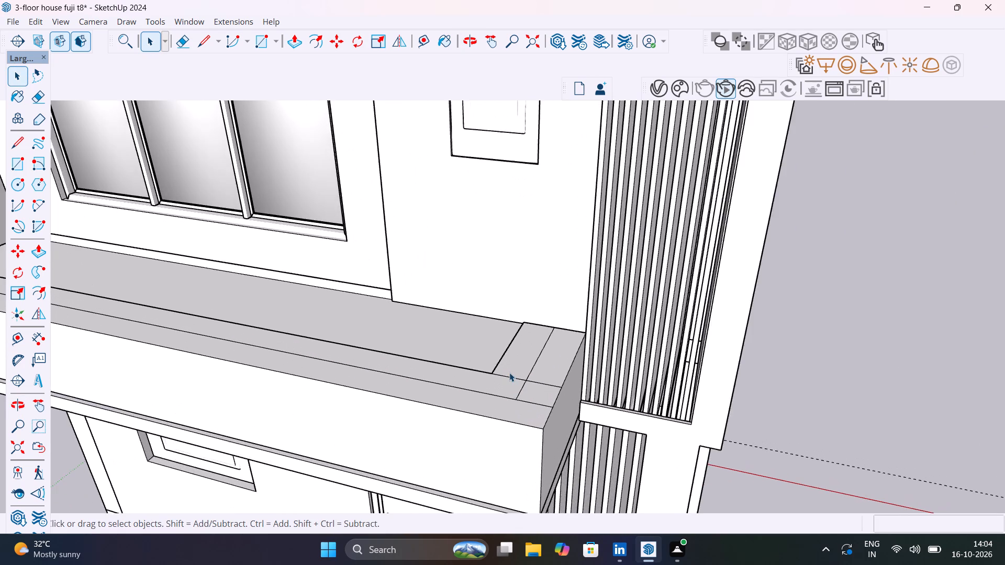
{"action": "scroll", "coordinate": [509, 372], "scroll_direction": "up", "scroll_amount": 1}
{"action": "key", "text": "e"}
{"action": "left_click", "coordinate": [546, 382]}
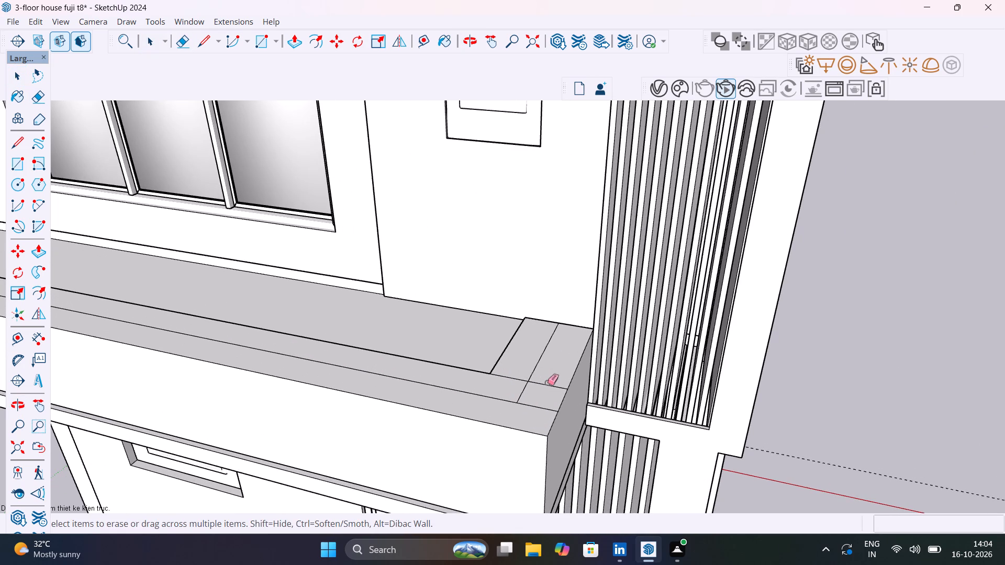
{"action": "key", "text": "space"}
{"action": "double_click", "coordinate": [547, 382]}
{"action": "double_click", "coordinate": [547, 383]}
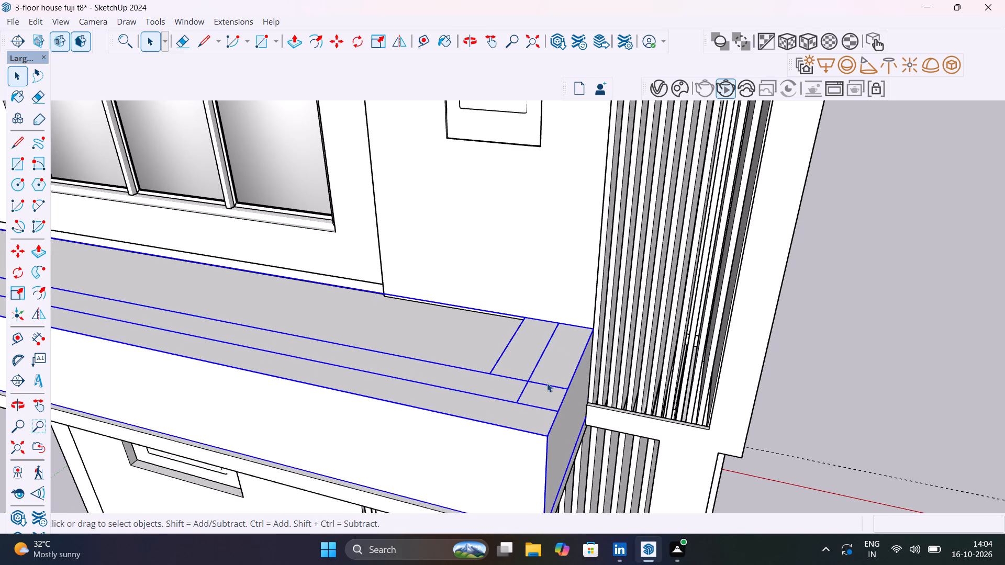
{"action": "left_click", "coordinate": [534, 402]}
{"action": "left_click", "coordinate": [539, 402]}
{"action": "triple_click", "coordinate": [539, 407]}
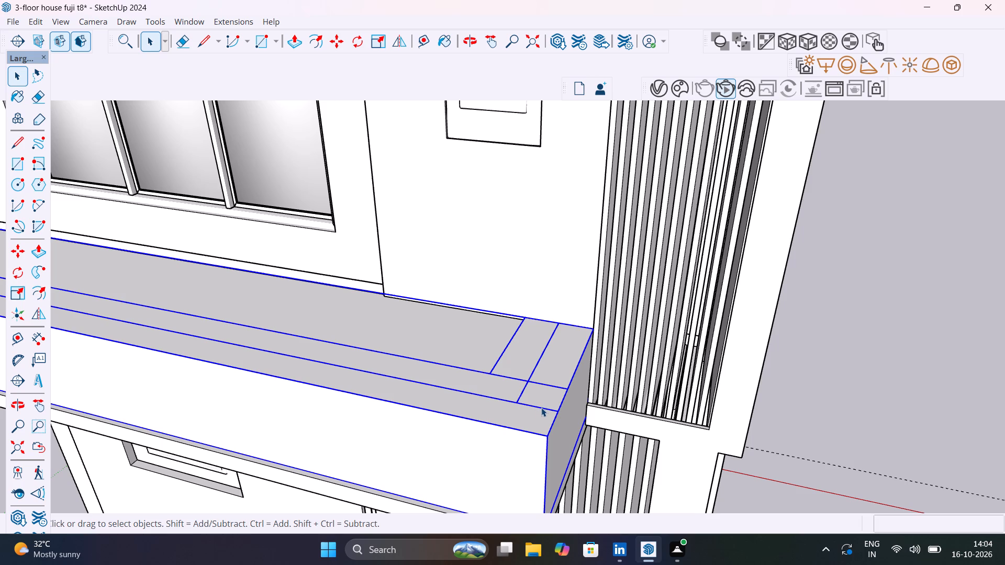
{"action": "double_click", "coordinate": [540, 408]}
{"action": "left_click", "coordinate": [538, 406]}
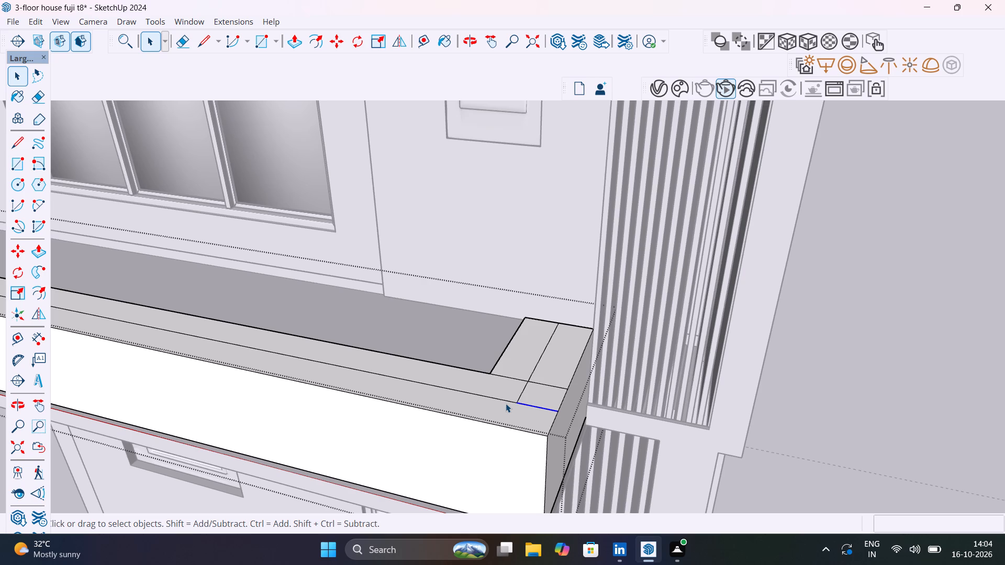
{"action": "left_click", "coordinate": [521, 395]}
{"action": "key", "text": "e"}
{"action": "left_click_drag", "start_coordinate": [537, 399], "coordinate": [538, 409]}
{"action": "left_click_drag", "start_coordinate": [535, 388], "coordinate": [549, 374]}
{"action": "left_click_drag", "start_coordinate": [520, 370], "coordinate": [518, 386]}
{"action": "key", "text": "space"}
{"action": "left_click", "coordinate": [521, 391]}
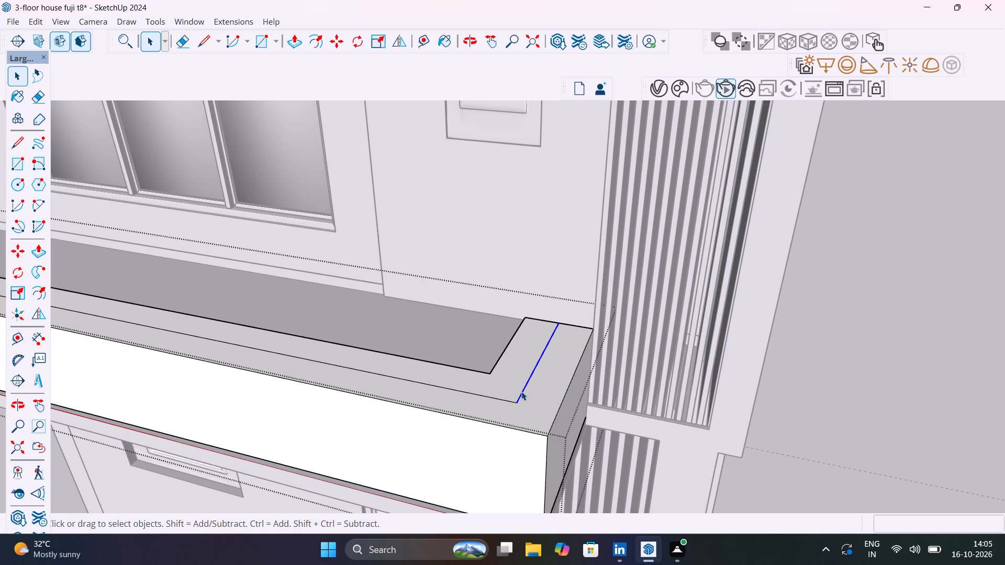
{"action": "key", "text": "Escape"}
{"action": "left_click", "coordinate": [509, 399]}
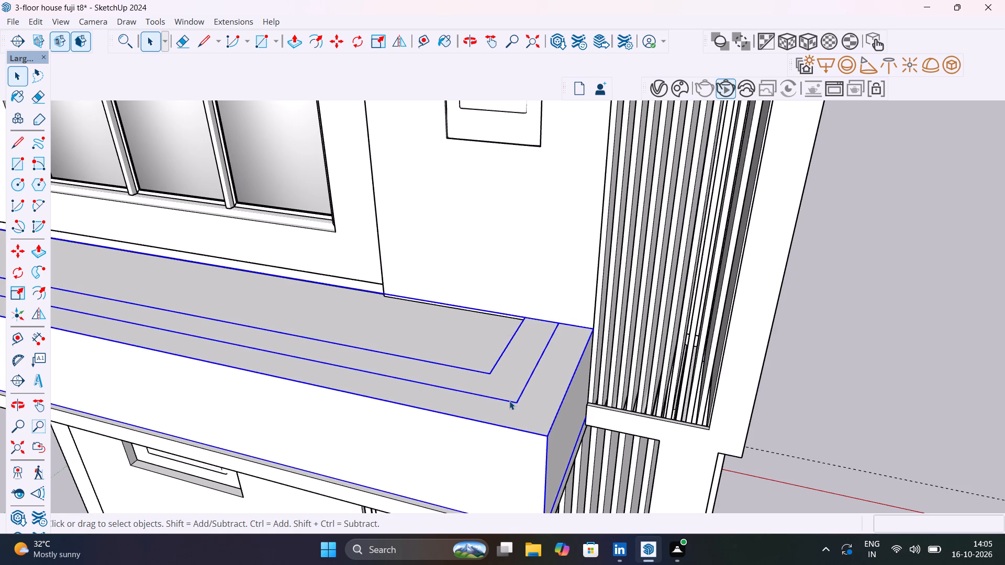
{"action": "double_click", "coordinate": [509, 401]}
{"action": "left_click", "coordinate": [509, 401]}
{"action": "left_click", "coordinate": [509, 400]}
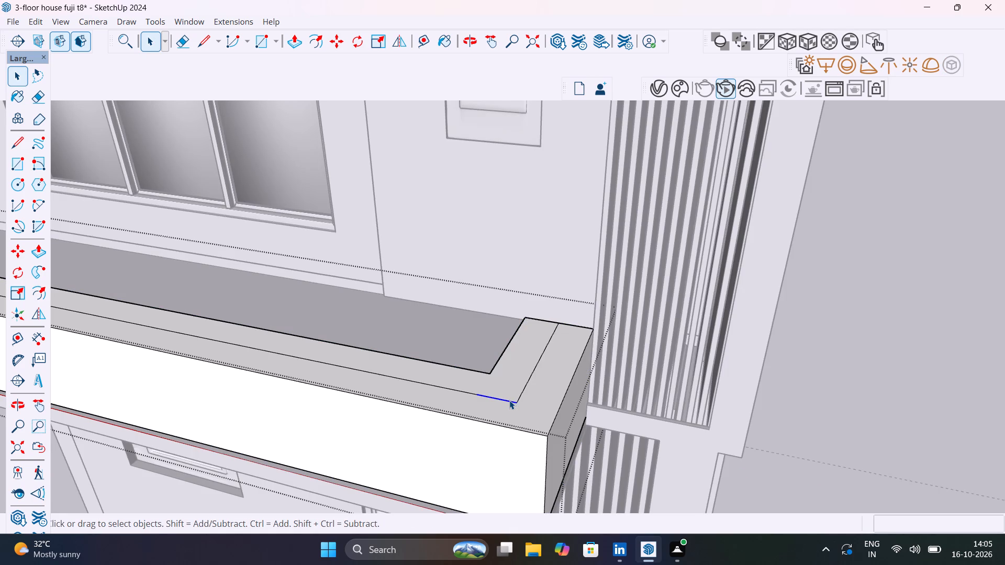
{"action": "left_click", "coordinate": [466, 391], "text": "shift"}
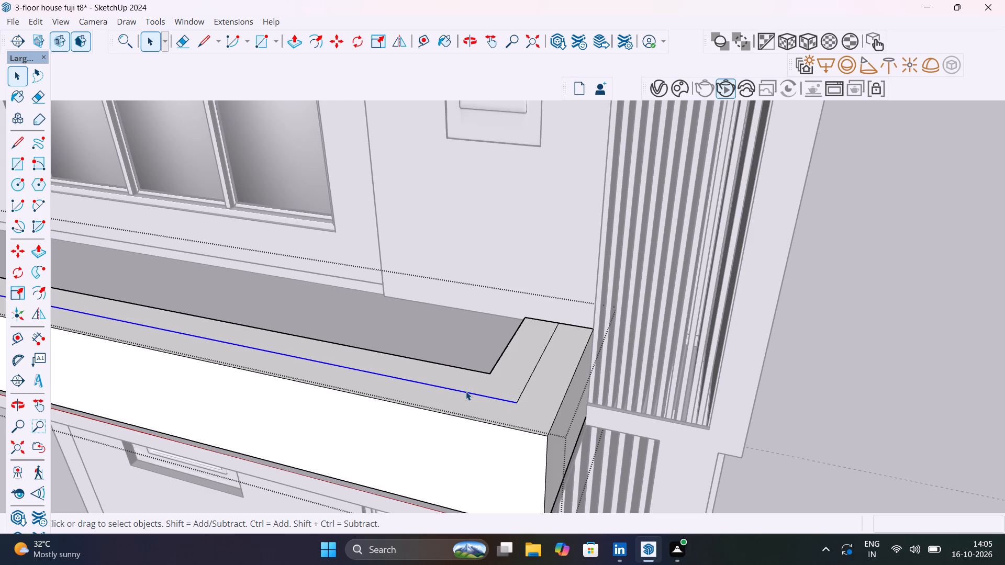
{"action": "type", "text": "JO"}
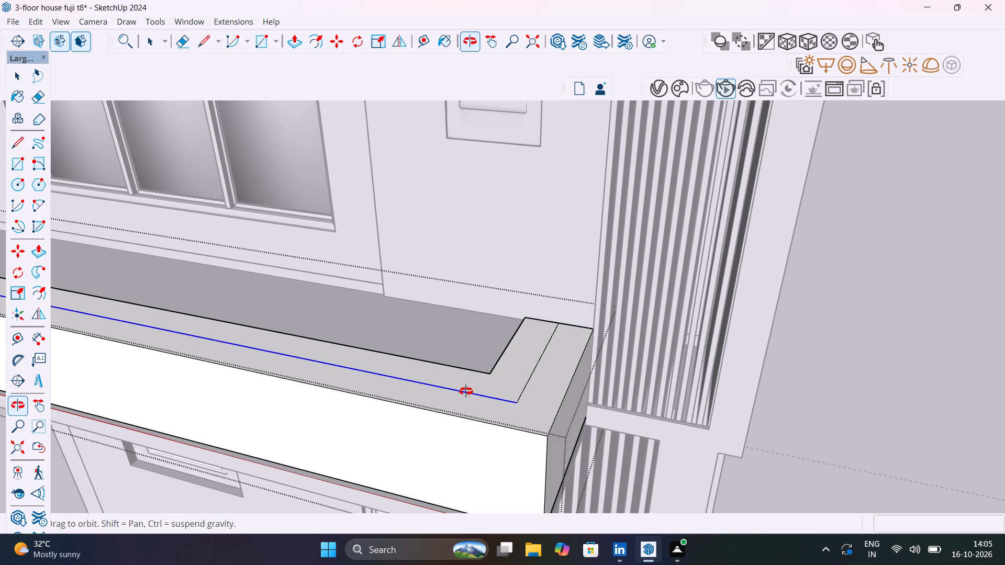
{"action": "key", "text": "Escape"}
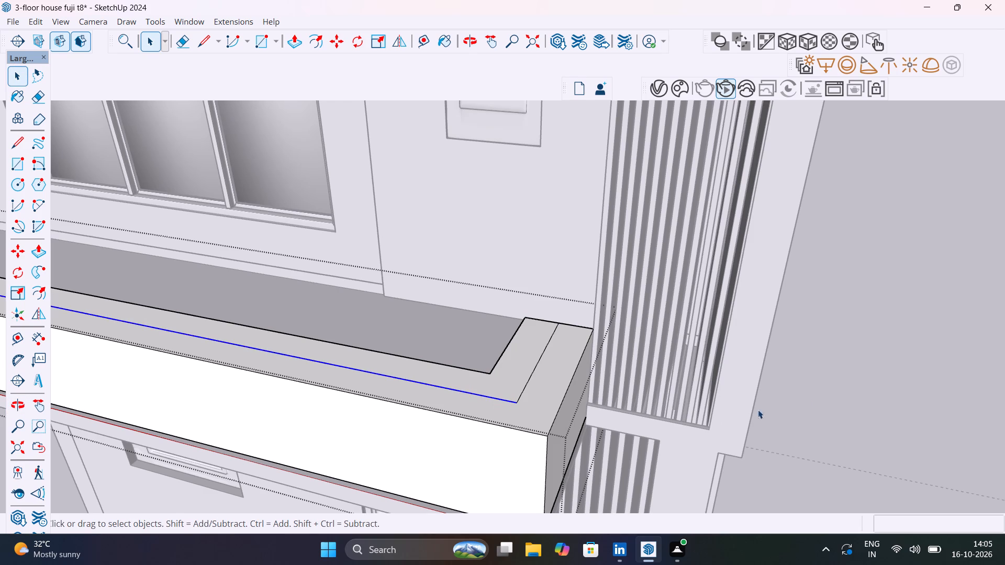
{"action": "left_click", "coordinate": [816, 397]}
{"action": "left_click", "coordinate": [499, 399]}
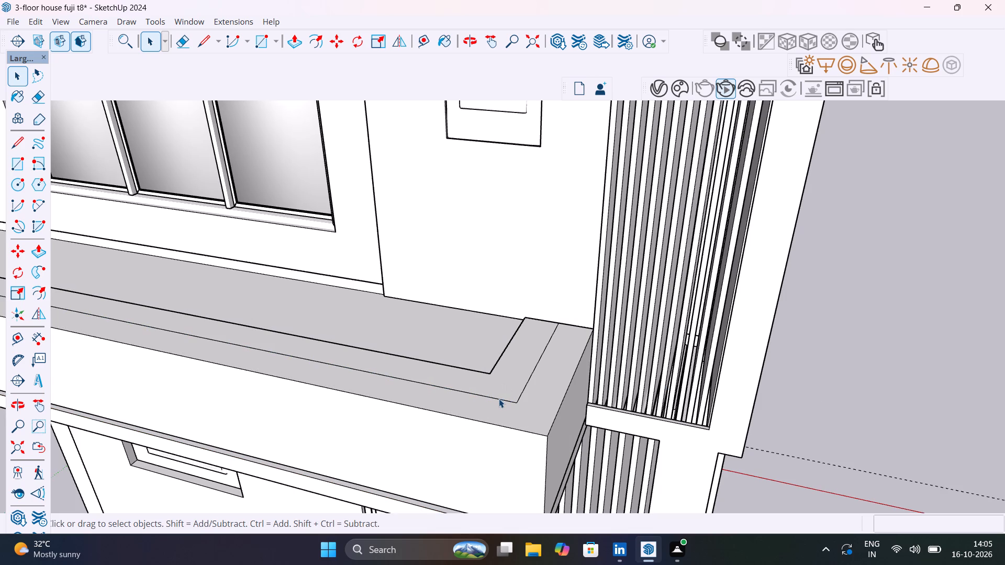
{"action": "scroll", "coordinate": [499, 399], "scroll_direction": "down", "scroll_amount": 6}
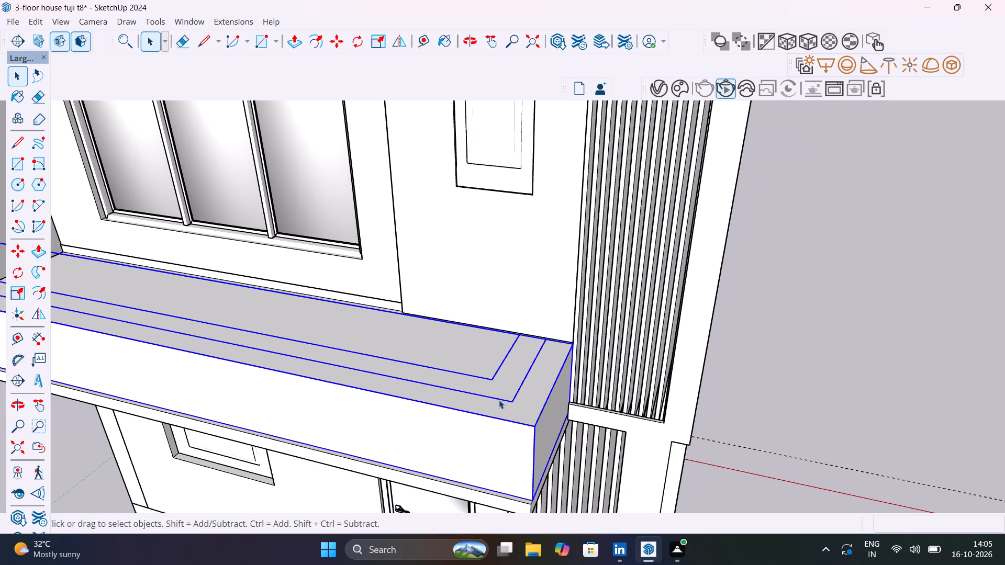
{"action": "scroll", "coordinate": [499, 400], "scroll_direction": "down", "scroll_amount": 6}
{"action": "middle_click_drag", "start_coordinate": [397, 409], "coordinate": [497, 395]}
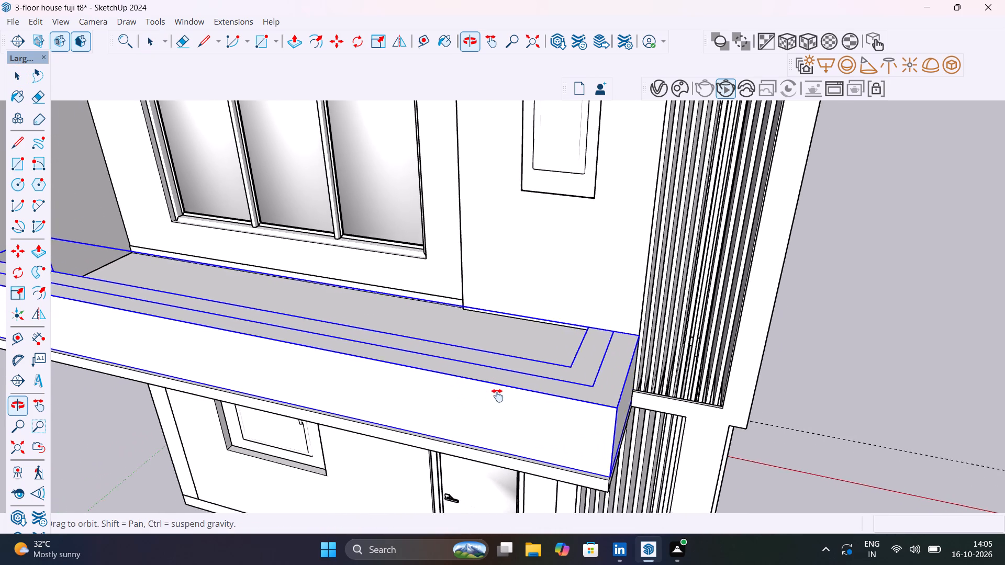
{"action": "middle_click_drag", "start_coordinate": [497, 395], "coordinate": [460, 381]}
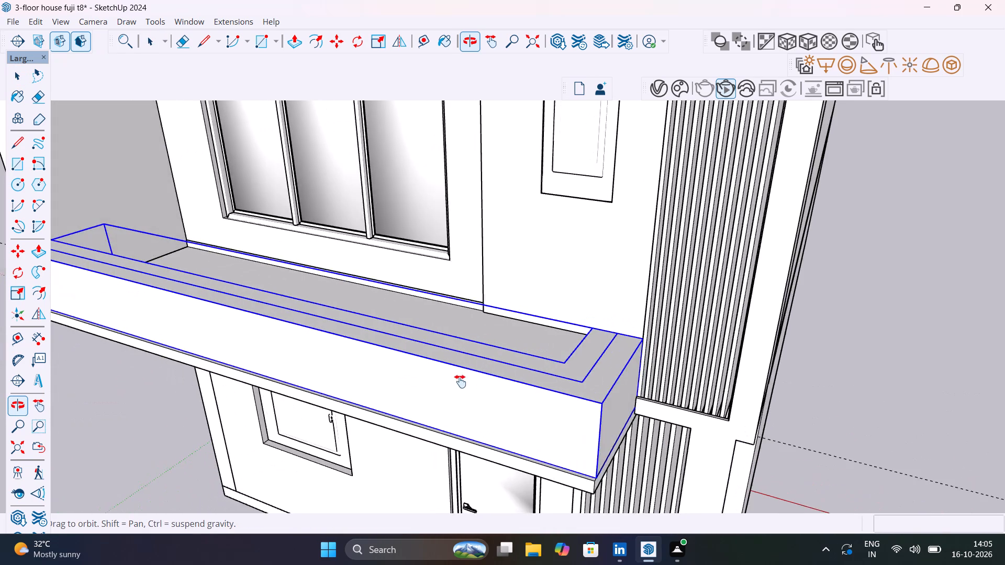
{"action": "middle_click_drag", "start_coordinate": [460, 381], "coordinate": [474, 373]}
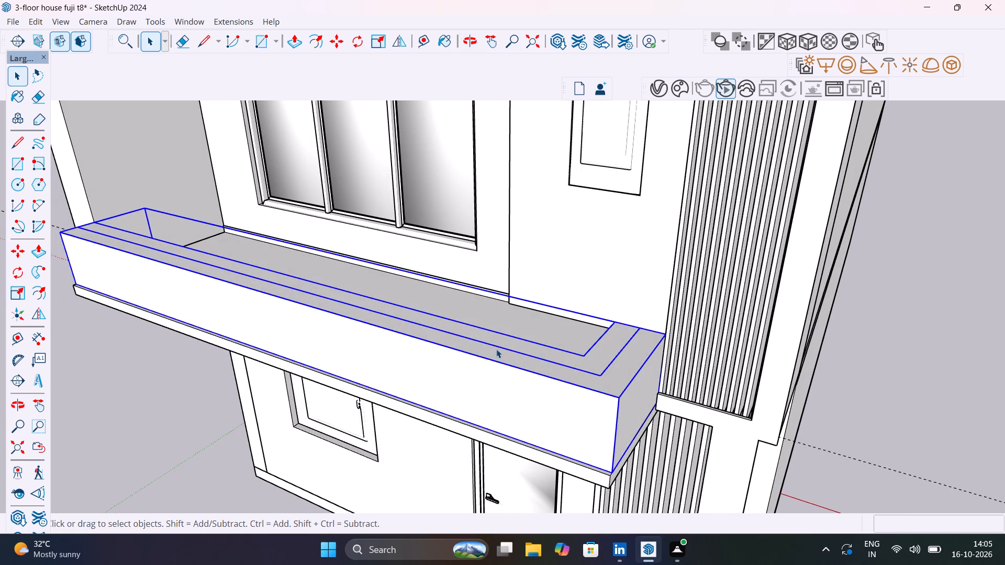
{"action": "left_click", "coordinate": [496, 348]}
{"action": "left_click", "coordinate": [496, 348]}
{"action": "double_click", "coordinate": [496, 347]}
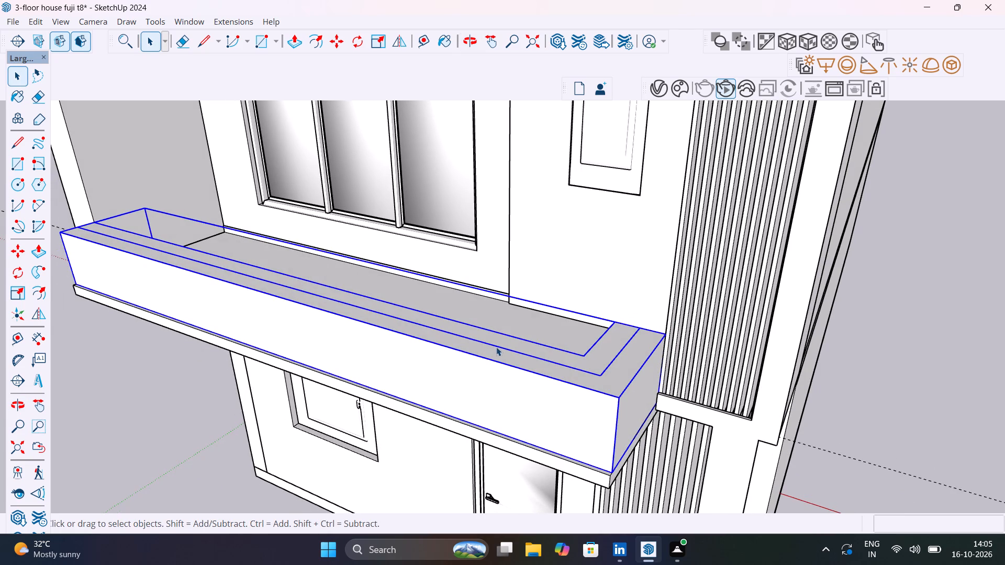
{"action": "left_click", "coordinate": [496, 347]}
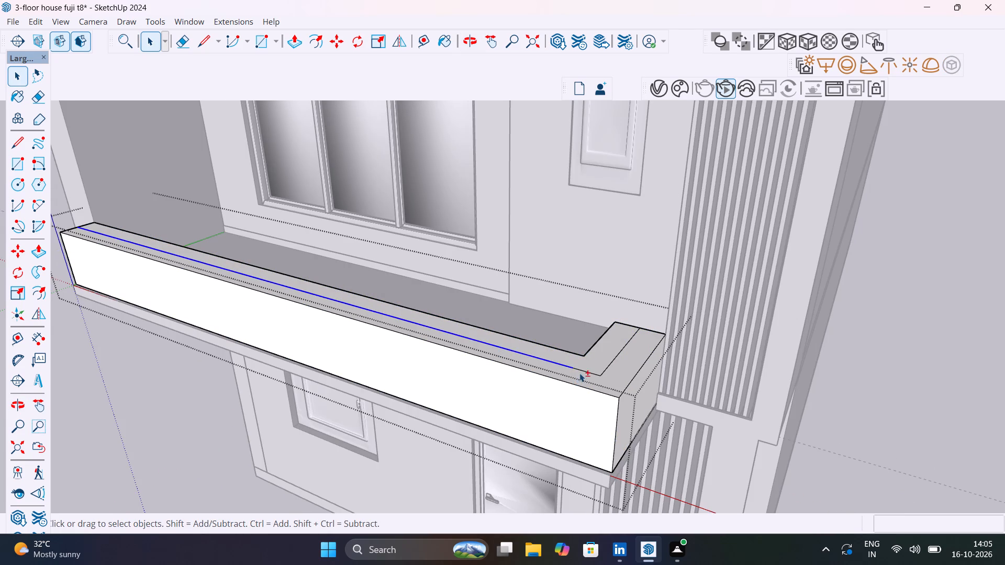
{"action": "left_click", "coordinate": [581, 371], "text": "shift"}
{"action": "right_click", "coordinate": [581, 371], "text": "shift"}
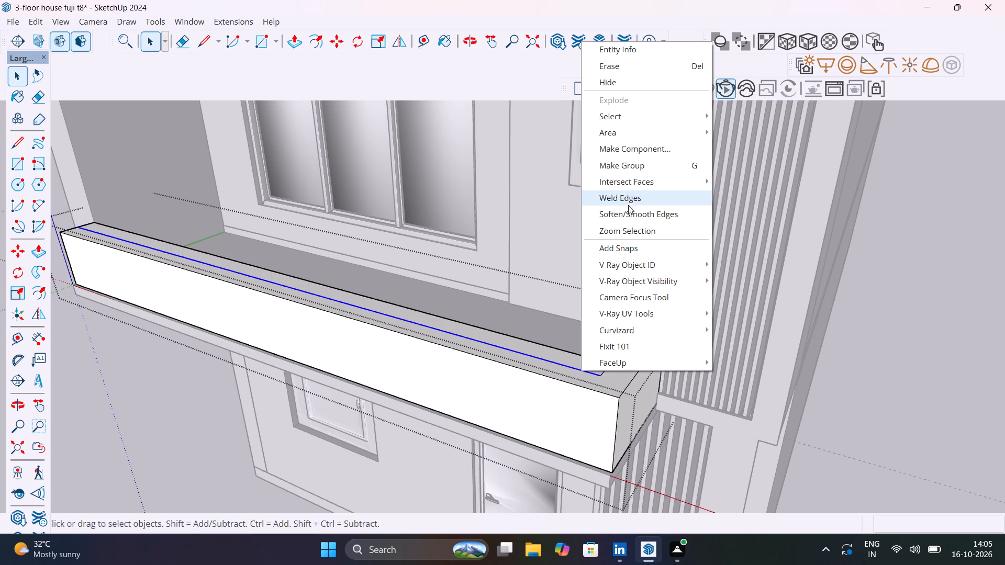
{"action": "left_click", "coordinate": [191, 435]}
Inside the upper balcony parapet group, divide the top's front centre line into 4 equal segments.
{"action": "scroll", "coordinate": [208, 418], "scroll_direction": "down", "scroll_amount": 7}
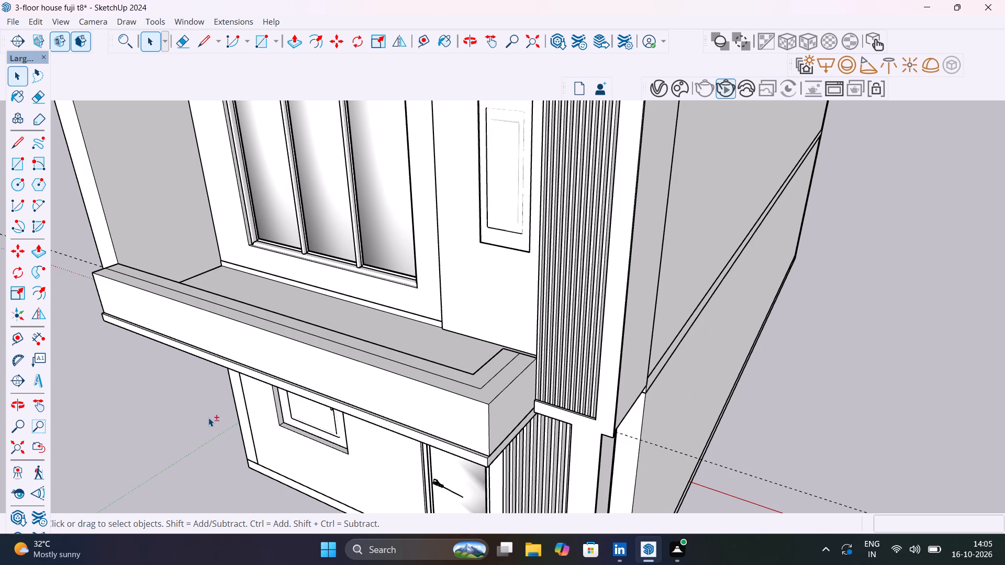
{"action": "middle_click_drag", "start_coordinate": [259, 406], "coordinate": [426, 377], "text": "shift"}
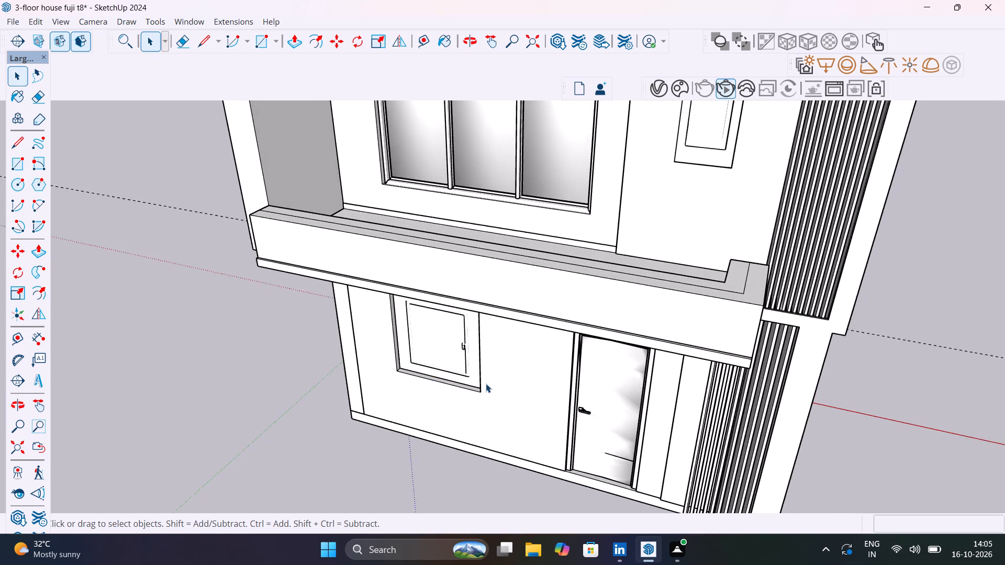
{"action": "scroll", "coordinate": [486, 383], "scroll_direction": "down", "scroll_amount": 14}
{"action": "scroll", "coordinate": [500, 243], "scroll_direction": "up", "scroll_amount": 5}
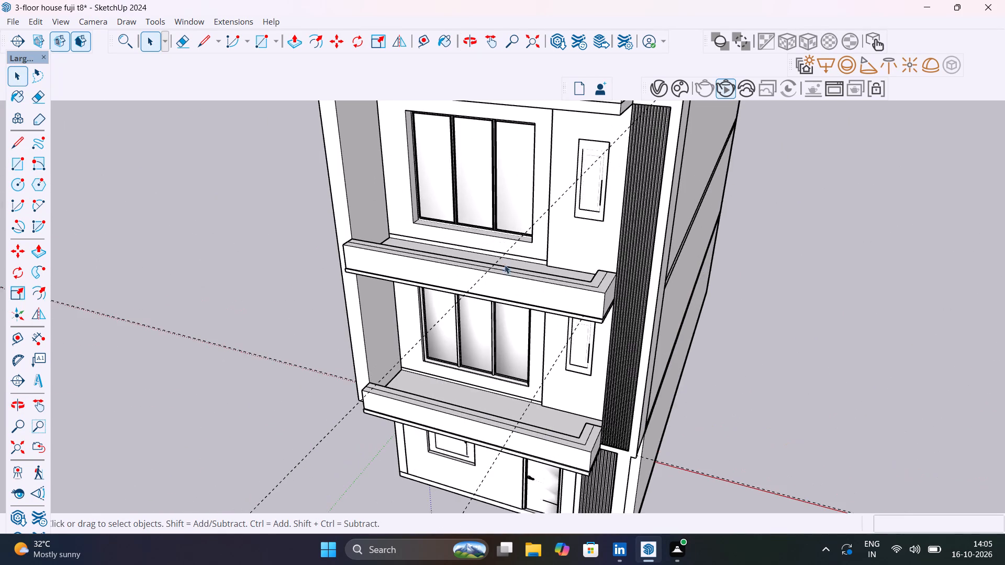
{"action": "scroll", "coordinate": [530, 275], "scroll_direction": "up", "scroll_amount": 9}
{"action": "left_click", "coordinate": [530, 275]}
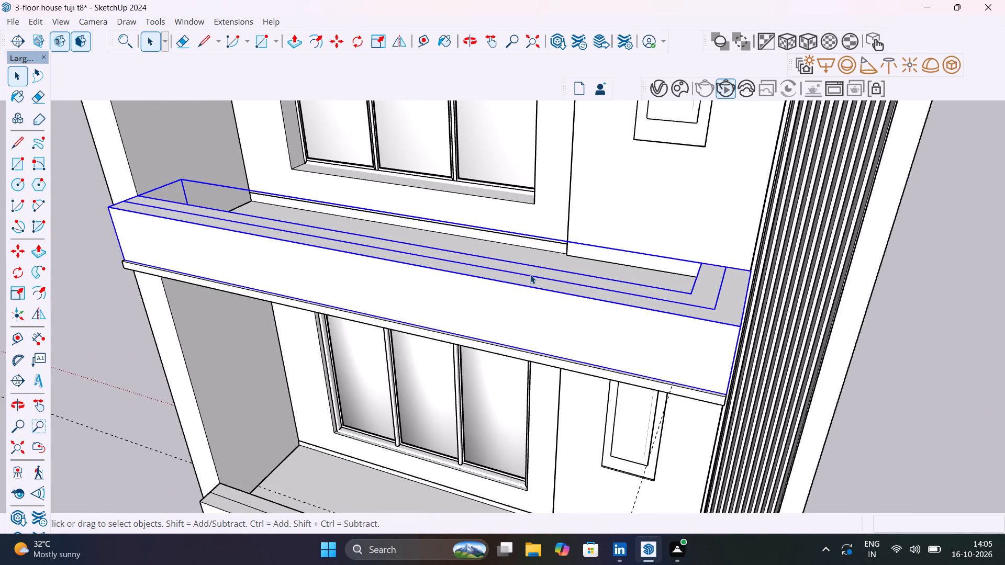
{"action": "double_click", "coordinate": [530, 275]}
{"action": "left_click", "coordinate": [530, 274]}
{"action": "scroll", "coordinate": [530, 275], "scroll_direction": "up", "scroll_amount": 2}
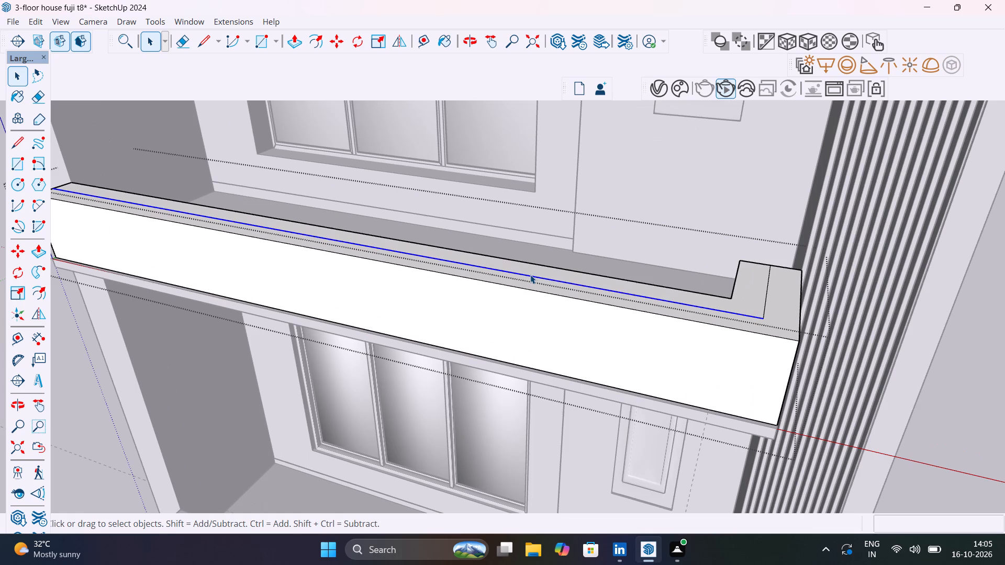
{"action": "right_click", "coordinate": [530, 275]}
{"action": "left_click", "coordinate": [565, 361]}
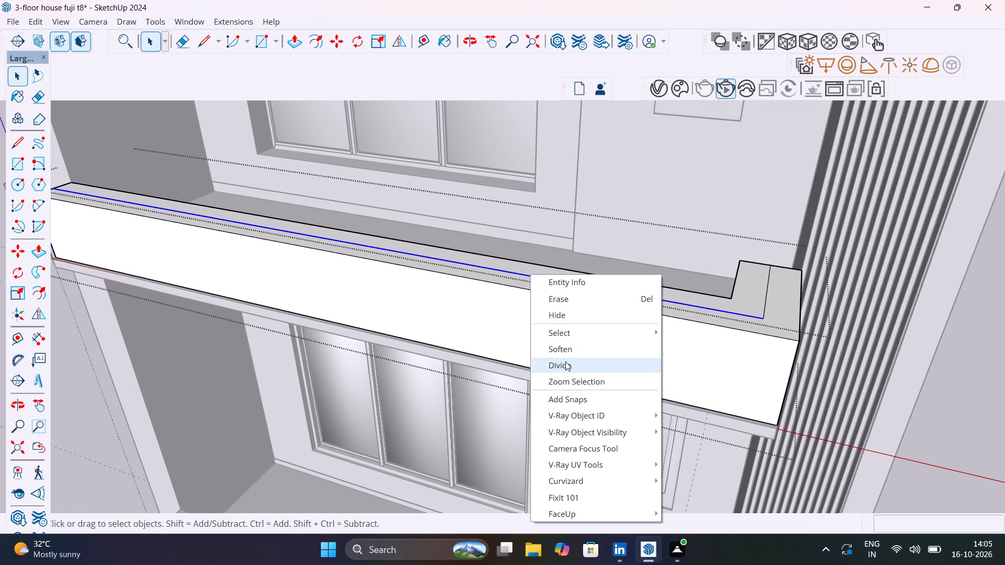
{"action": "scroll", "coordinate": [455, 302], "scroll_direction": "down", "scroll_amount": 7}
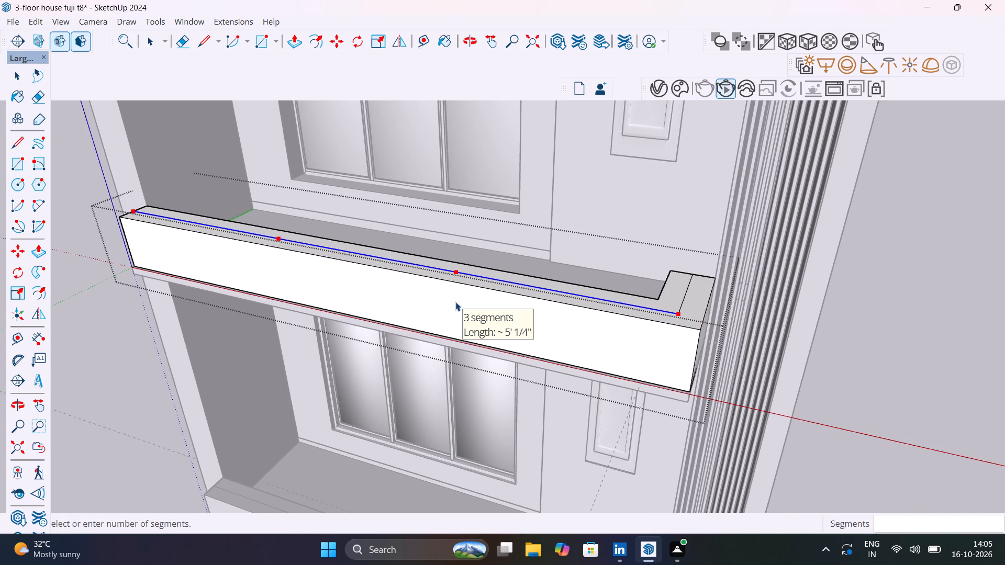
{"action": "key", "text": "4"}
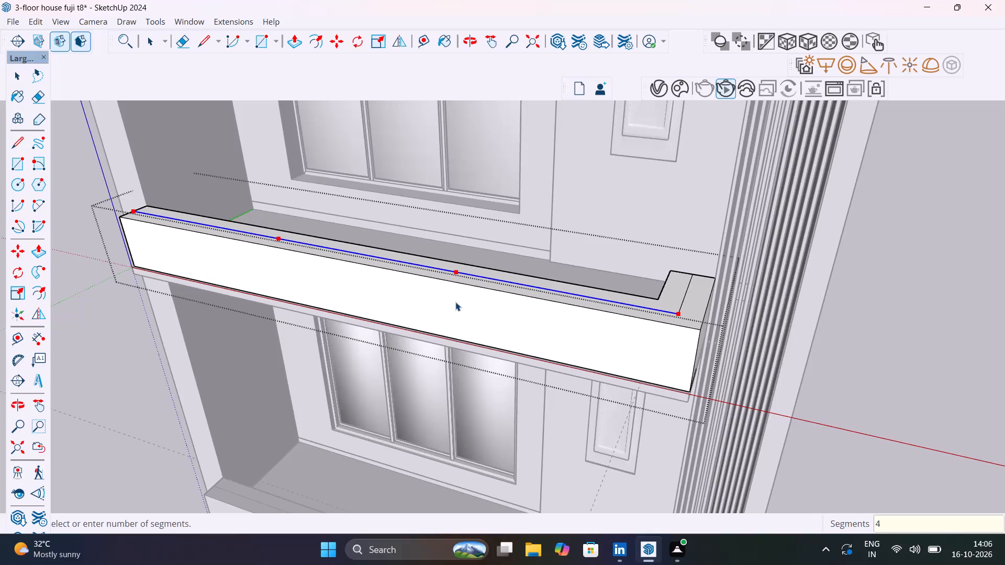
{"action": "key", "text": "3"}
{"action": "key", "text": "BackSpace"}
{"action": "key", "text": "BackSpace"}
{"action": "key", "text": "3"}
{"action": "key", "text": "BackSpace"}
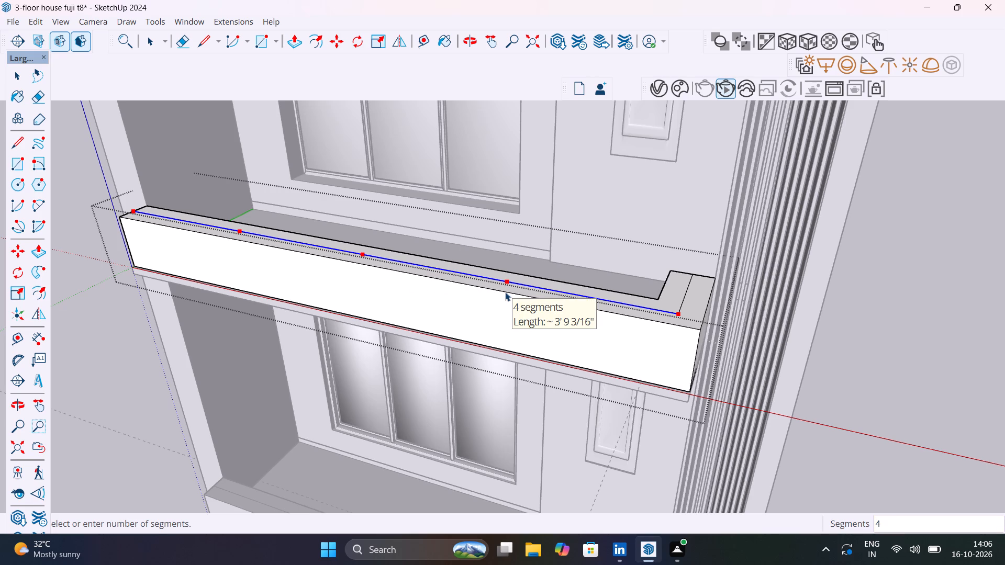
{"action": "key", "text": "4"}
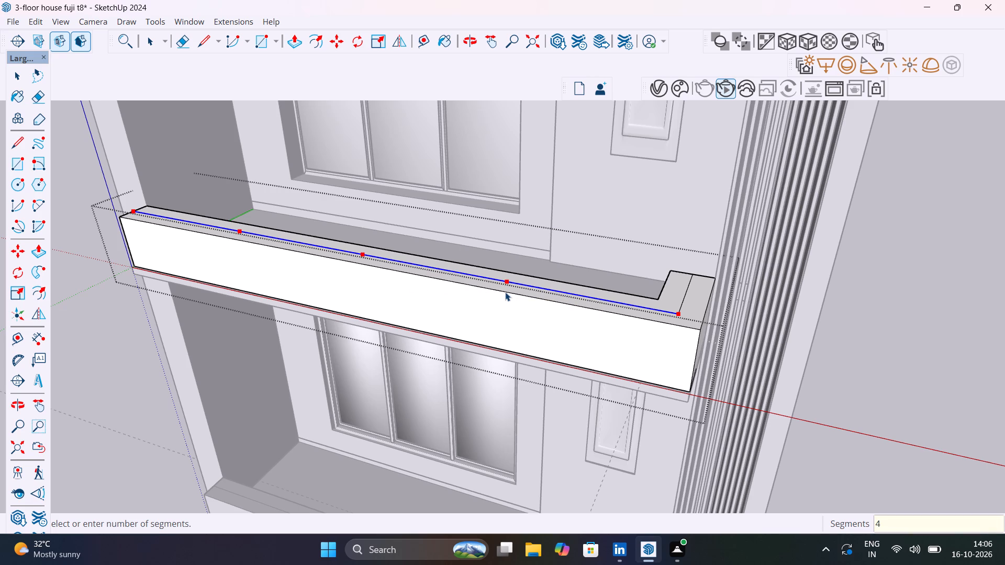
{"action": "key", "text": "Return"}
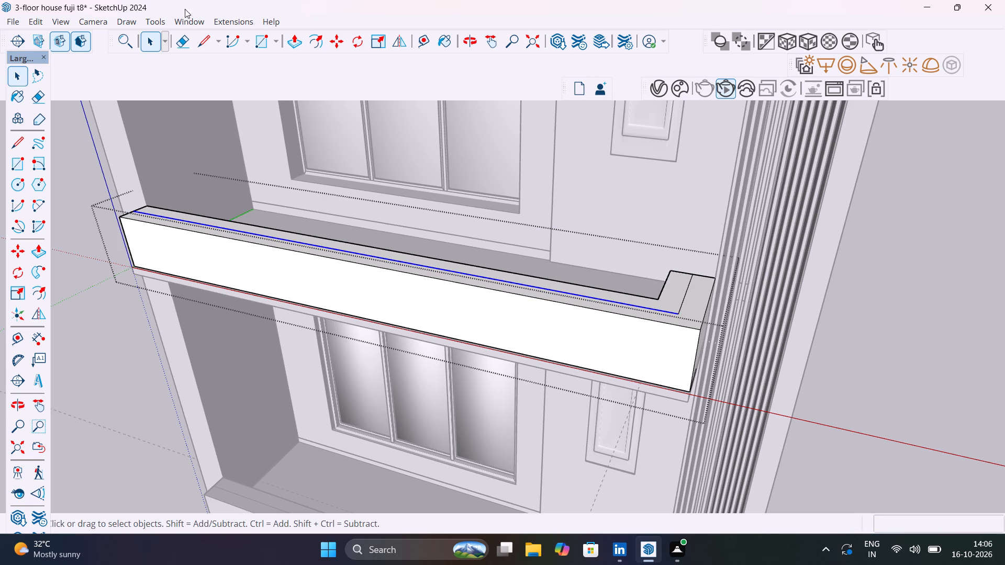
Start drawing a MajRail railing of Type A with a rail height of 36" and zero run and perpendicular offsets.
{"action": "left_click", "coordinate": [195, 22]}
{"action": "left_click", "coordinate": [224, 19]}
{"action": "left_click", "coordinate": [224, 19]}
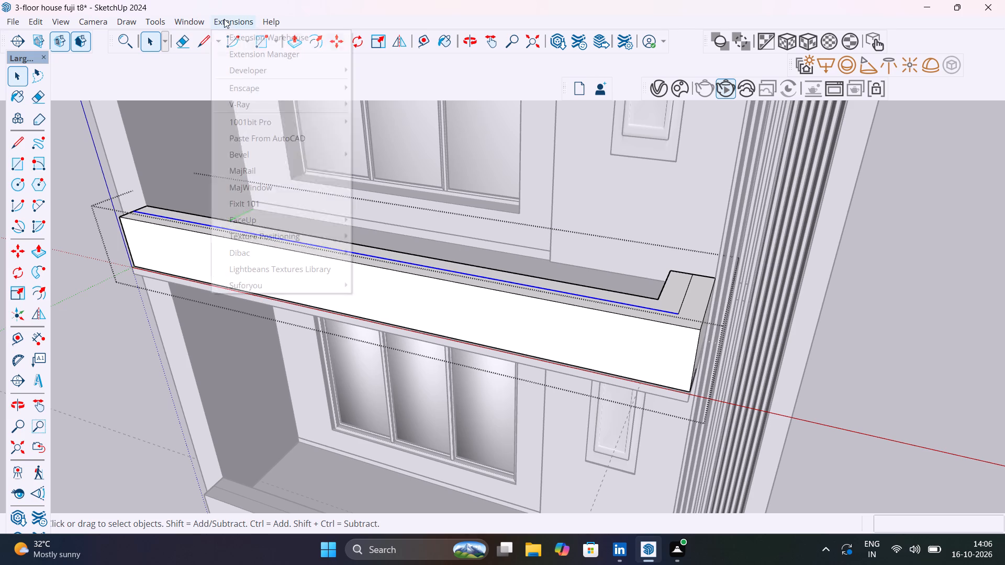
{"action": "left_click", "coordinate": [276, 175]}
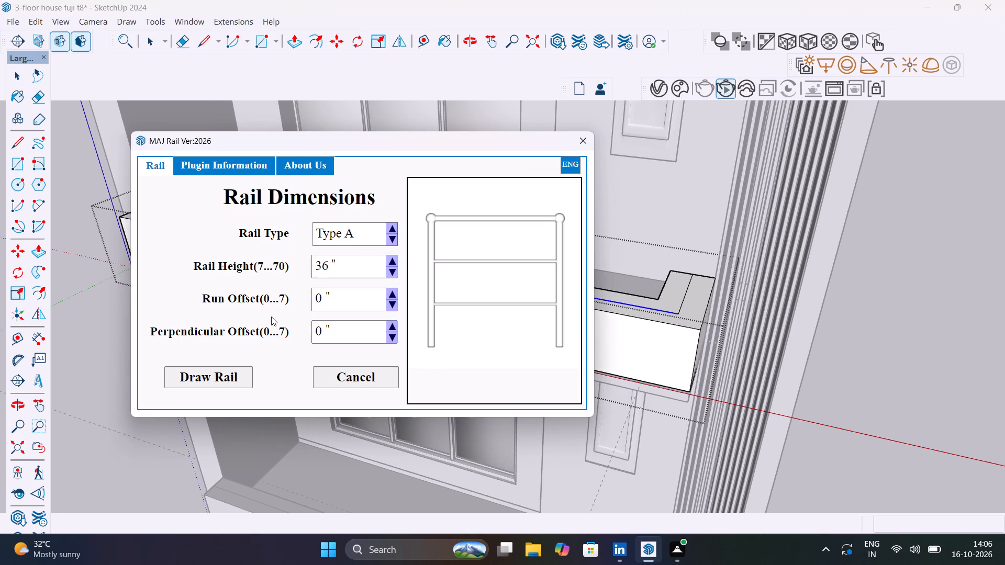
{"action": "left_click", "coordinate": [392, 228]}
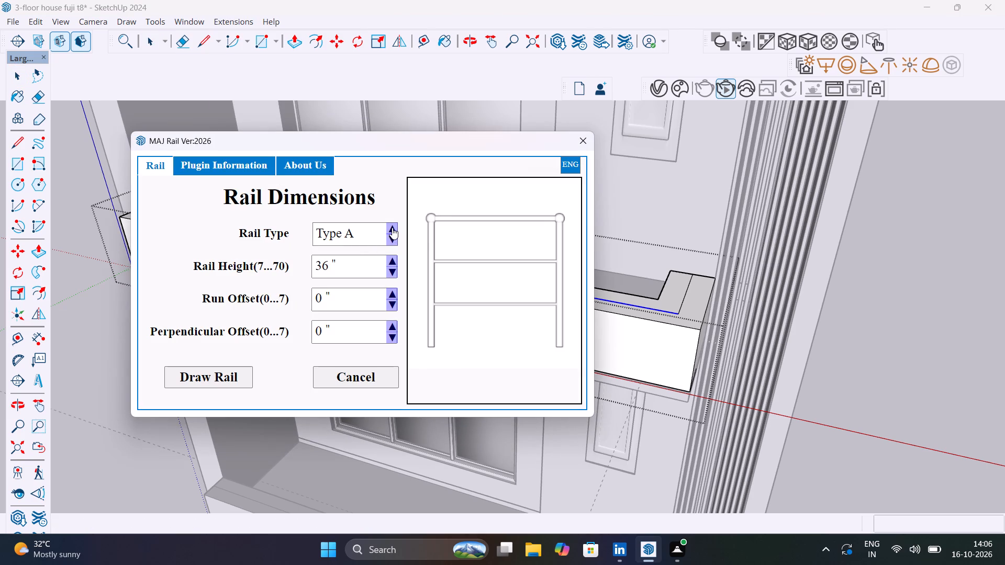
{"action": "left_click", "coordinate": [392, 227]}
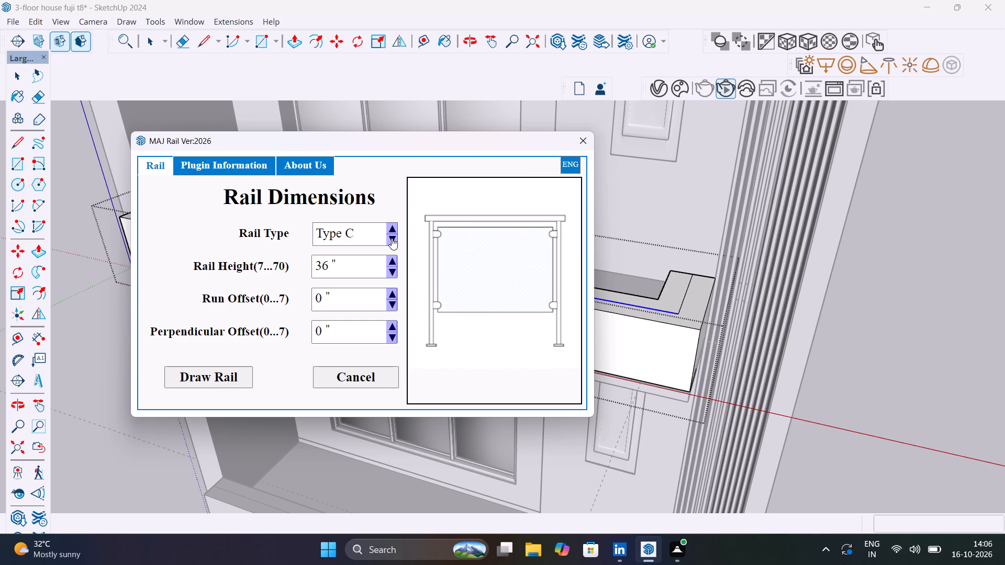
{"action": "left_click", "coordinate": [392, 238]}
{"action": "left_click", "coordinate": [392, 238]}
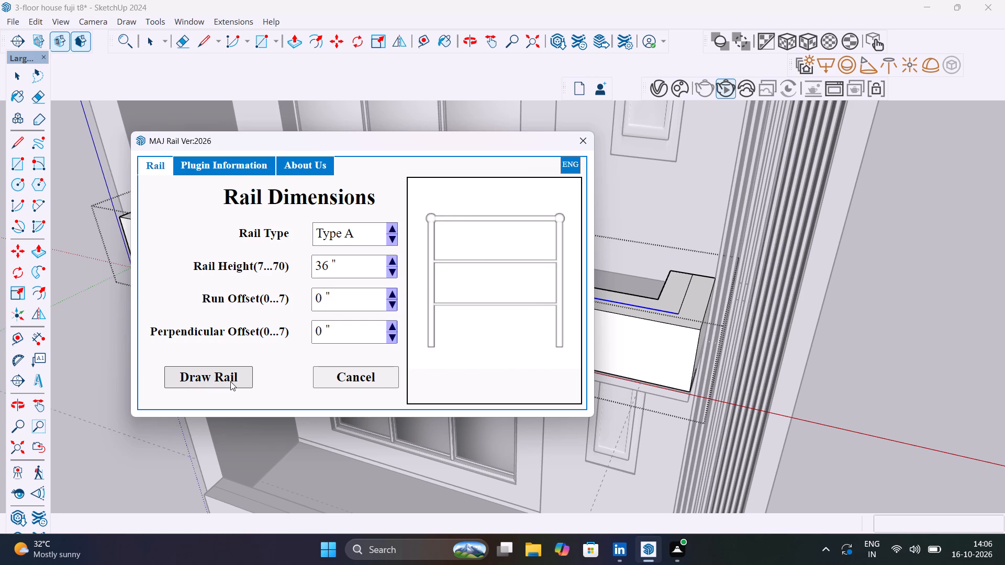
{"action": "left_click", "coordinate": [230, 381]}
Draw the railing along the upper parapet's centre line with end, two intermediate and corner poles, finishing on the short side return, and exit the group.
{"action": "scroll", "coordinate": [139, 210], "scroll_direction": "up", "scroll_amount": 7}
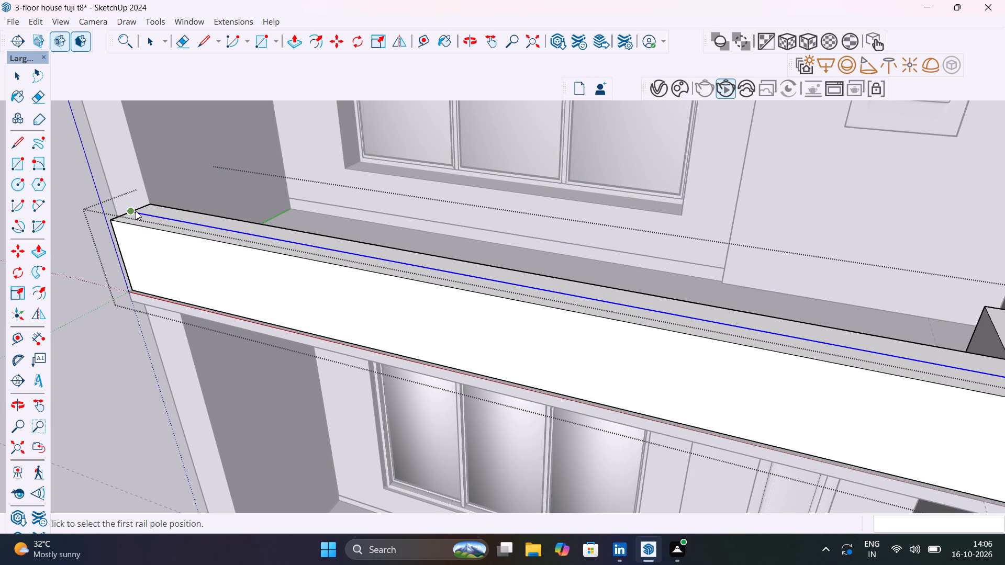
{"action": "left_click", "coordinate": [131, 211]}
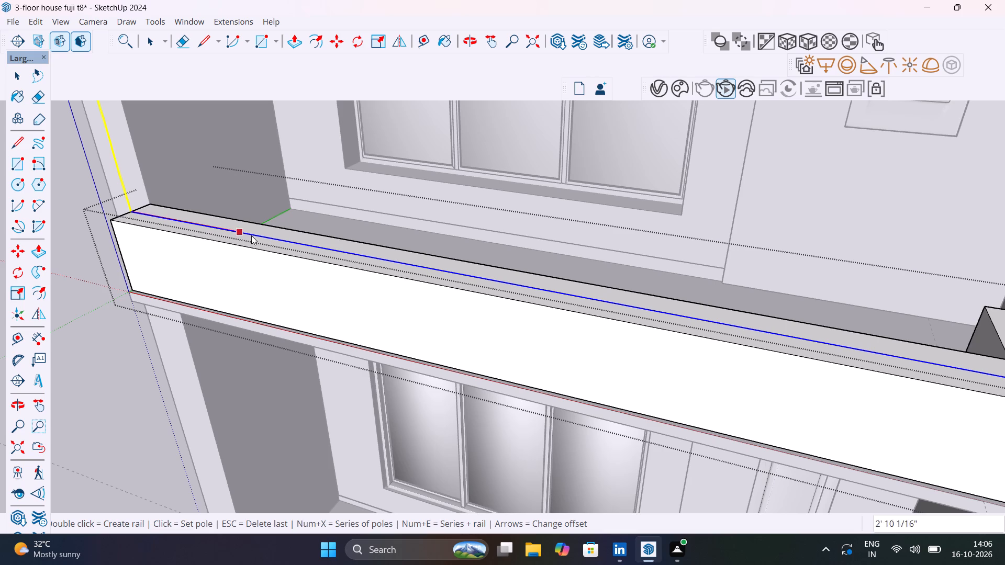
{"action": "left_click", "coordinate": [379, 257]}
{"action": "scroll", "coordinate": [450, 270], "scroll_direction": "down", "scroll_amount": 5}
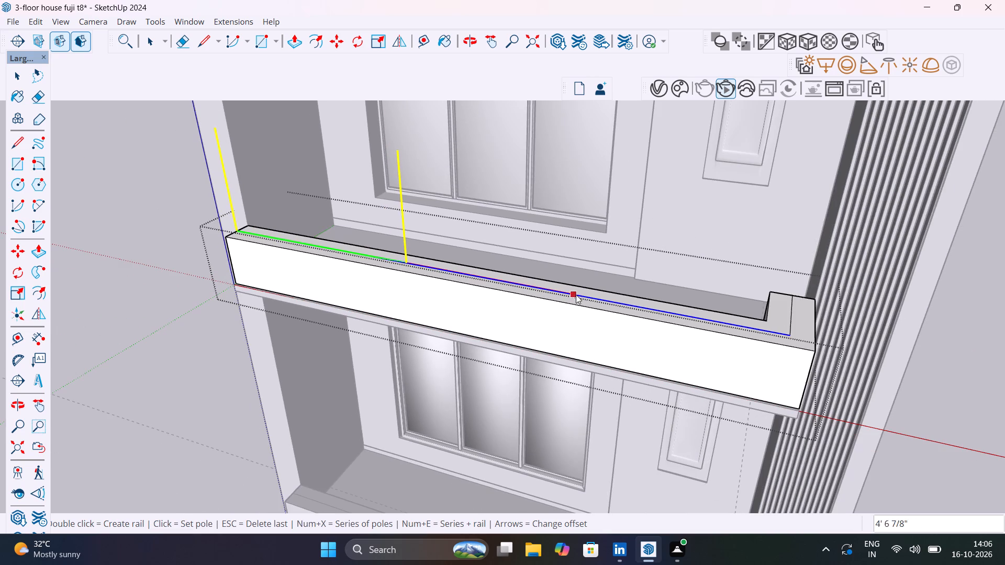
{"action": "left_click", "coordinate": [619, 302]}
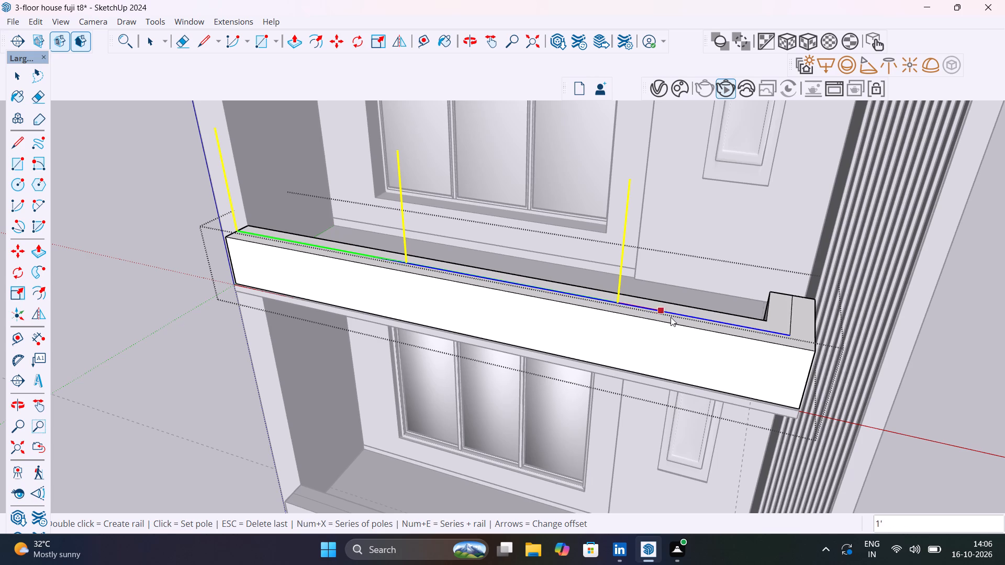
{"action": "left_click", "coordinate": [791, 333]}
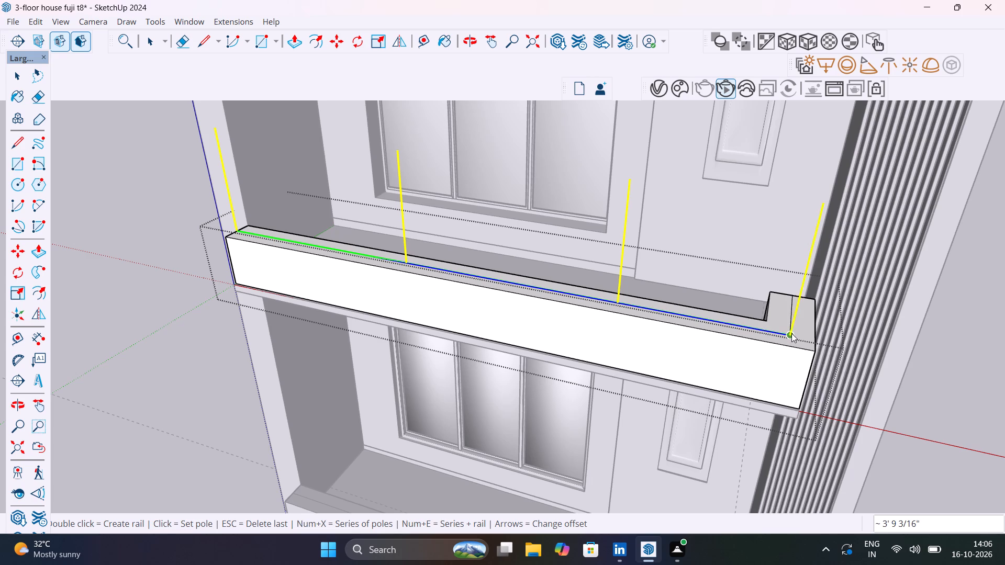
{"action": "double_click", "coordinate": [792, 296]}
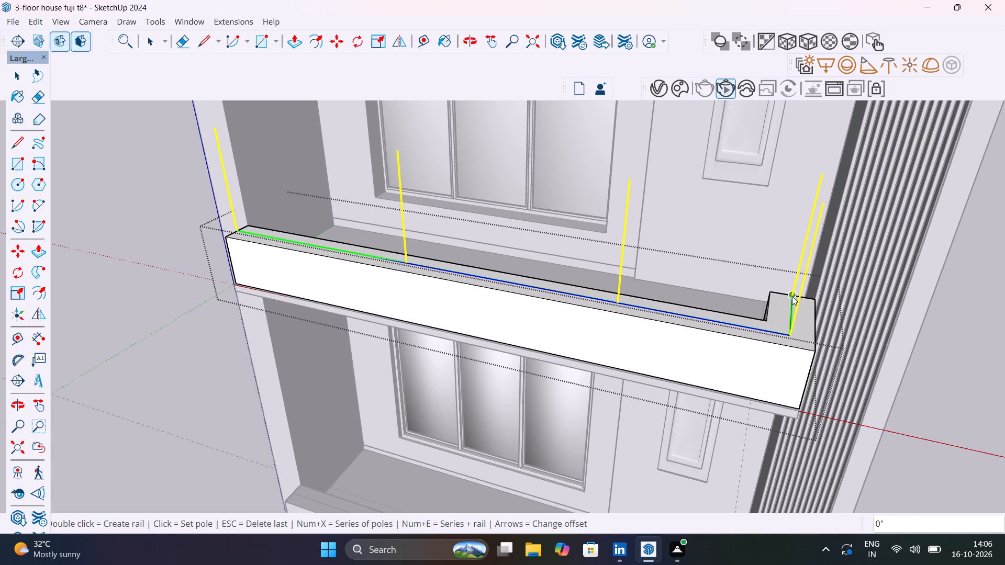
{"action": "scroll", "coordinate": [792, 296], "scroll_direction": "down", "scroll_amount": 5}
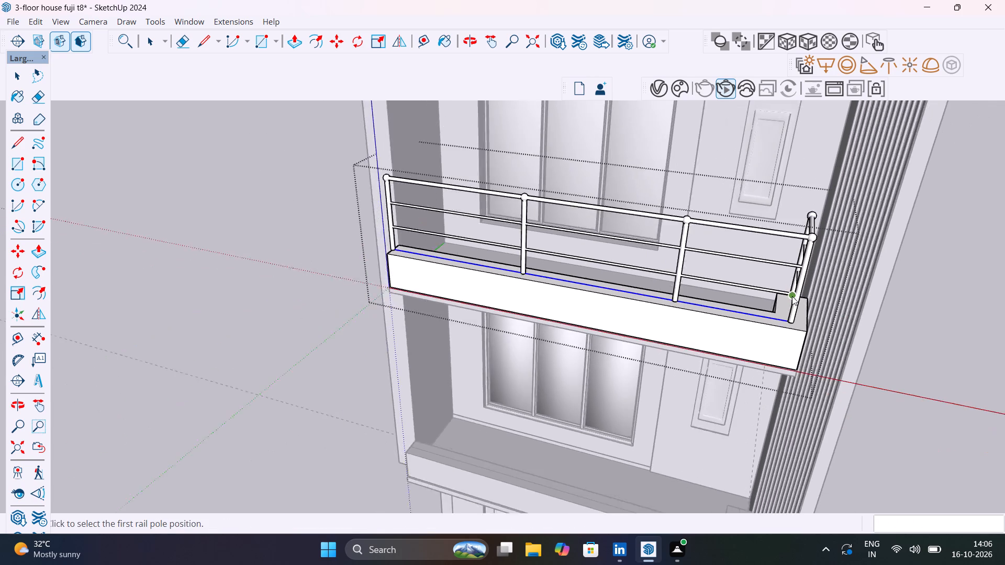
{"action": "scroll", "coordinate": [792, 296], "scroll_direction": "down", "scroll_amount": 6}
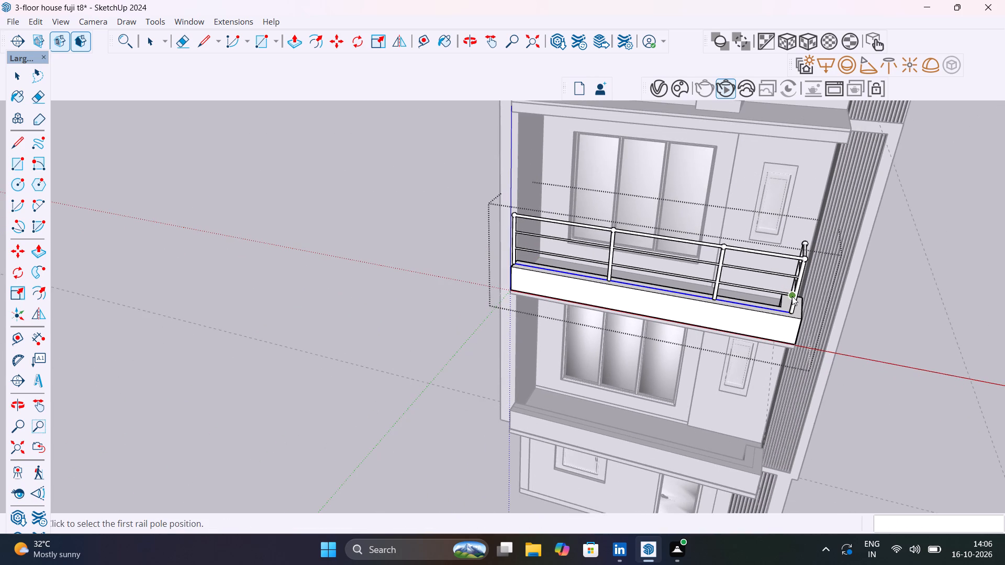
{"action": "key", "text": "space"}
{"action": "left_click", "coordinate": [444, 250]}
Scale the upper parapet group with its railing down to about 0.77 along the blue axis, keeping its base fixed.
{"action": "middle_click_drag", "start_coordinate": [604, 323], "coordinate": [474, 230]}
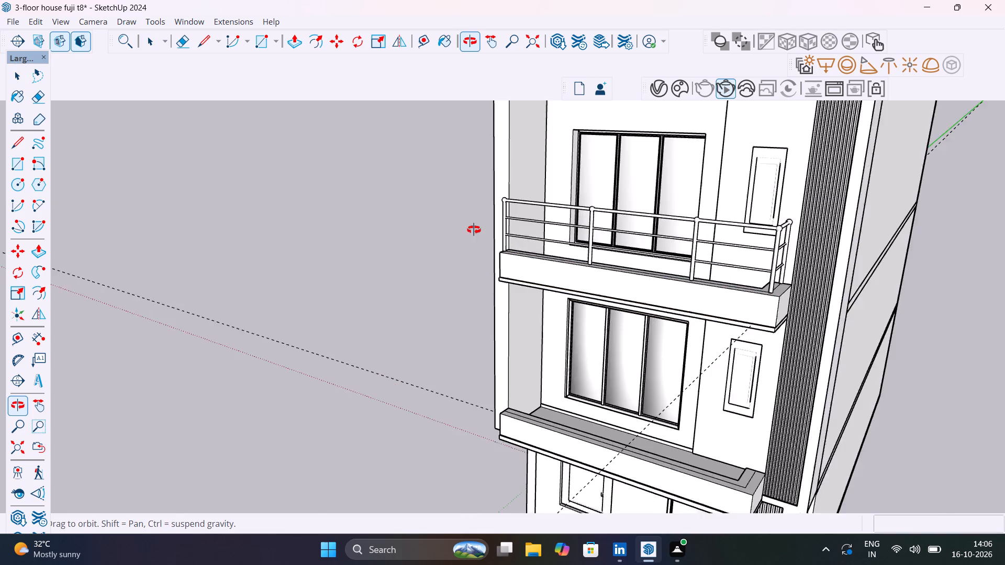
{"action": "middle_click_drag", "start_coordinate": [474, 230], "coordinate": [461, 336]}
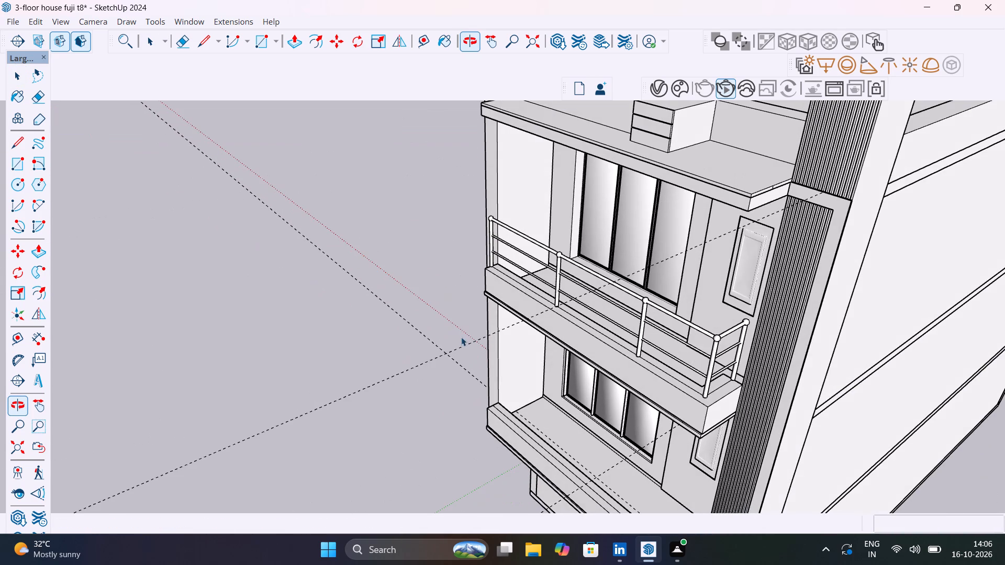
{"action": "scroll", "coordinate": [615, 311], "scroll_direction": "up", "scroll_amount": 4}
{"action": "left_click", "coordinate": [615, 311]}
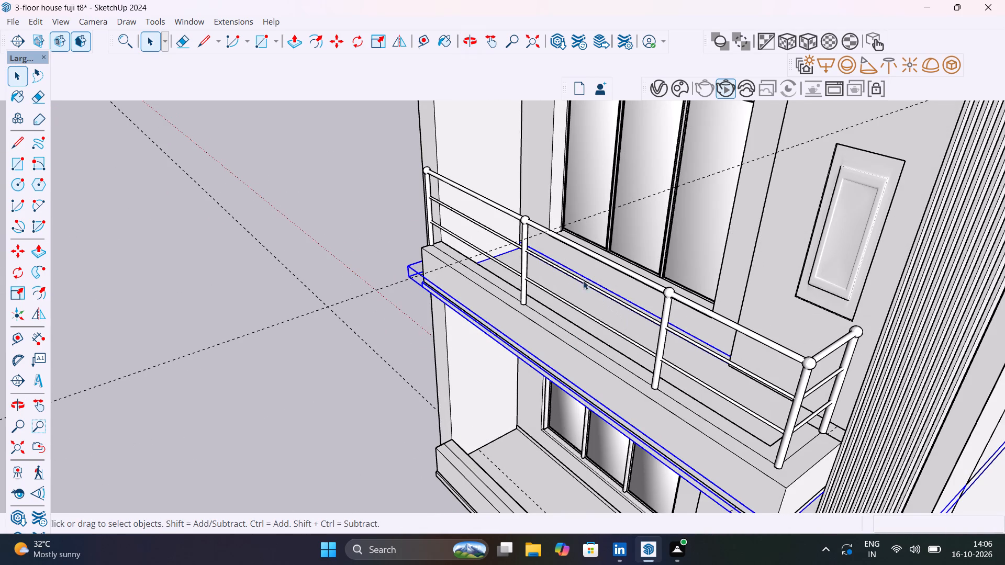
{"action": "left_click", "coordinate": [571, 270]}
{"action": "left_click", "coordinate": [570, 274]}
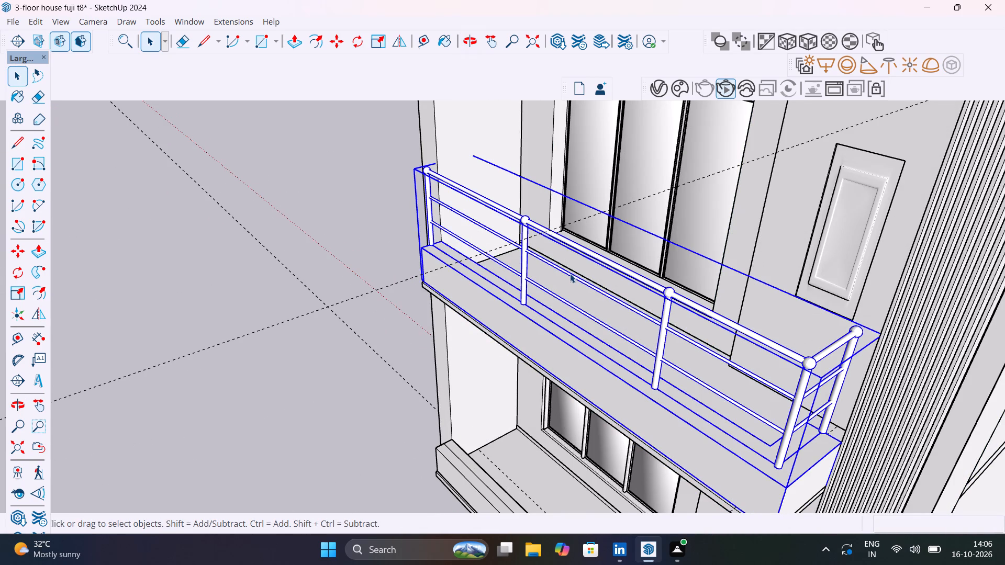
{"action": "middle_click_drag", "start_coordinate": [574, 277], "coordinate": [605, 282]}
{"action": "key", "text": "s"}
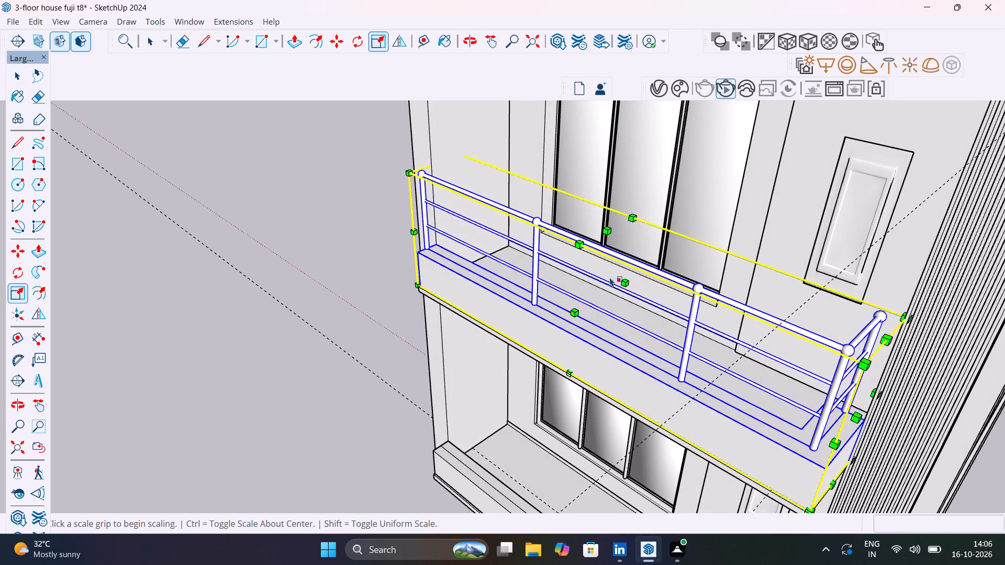
{"action": "left_click", "coordinate": [605, 232]}
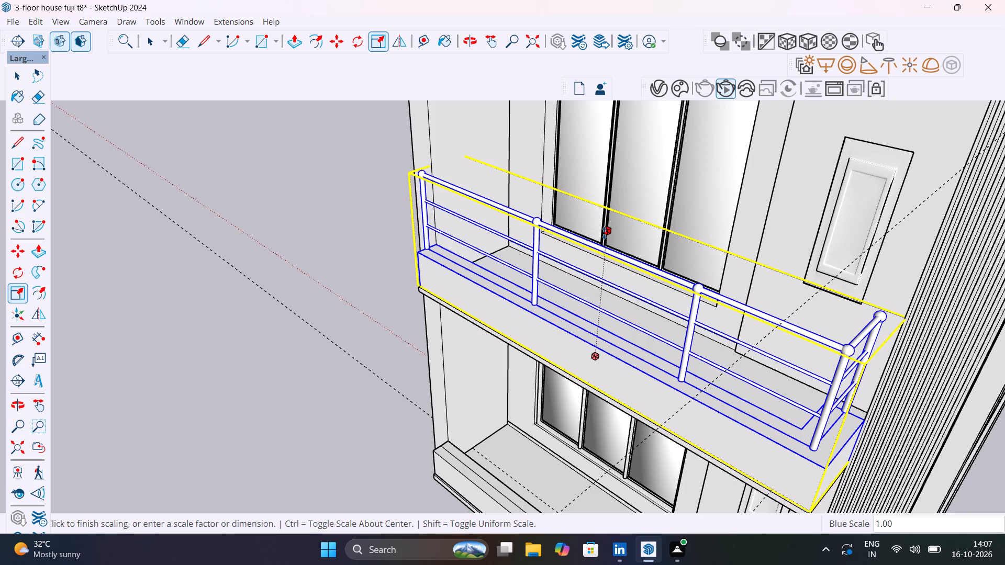
{"action": "scroll", "coordinate": [572, 282], "scroll_direction": "up", "scroll_amount": 5}
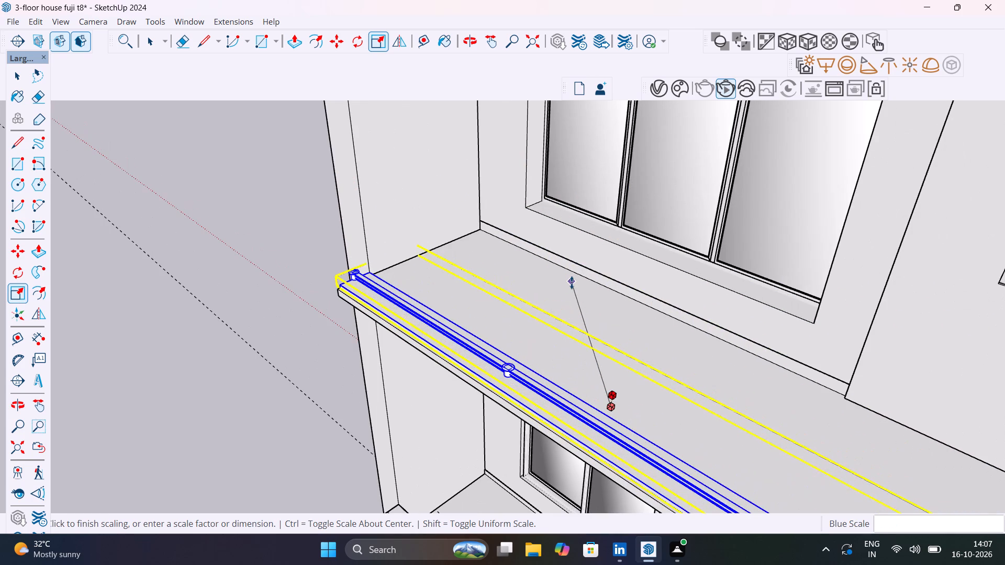
{"action": "left_click", "coordinate": [573, 242]}
{"action": "key", "text": "space"}
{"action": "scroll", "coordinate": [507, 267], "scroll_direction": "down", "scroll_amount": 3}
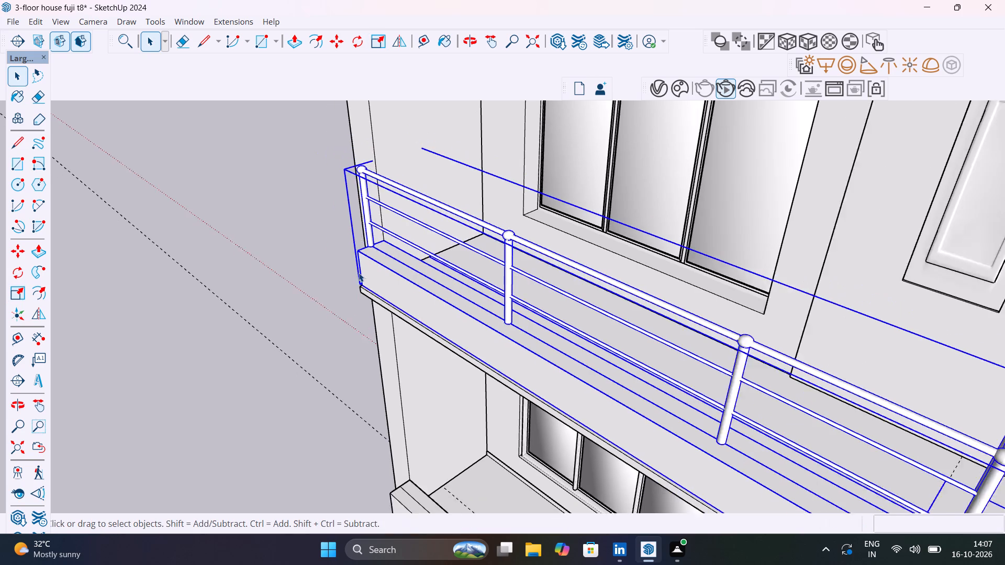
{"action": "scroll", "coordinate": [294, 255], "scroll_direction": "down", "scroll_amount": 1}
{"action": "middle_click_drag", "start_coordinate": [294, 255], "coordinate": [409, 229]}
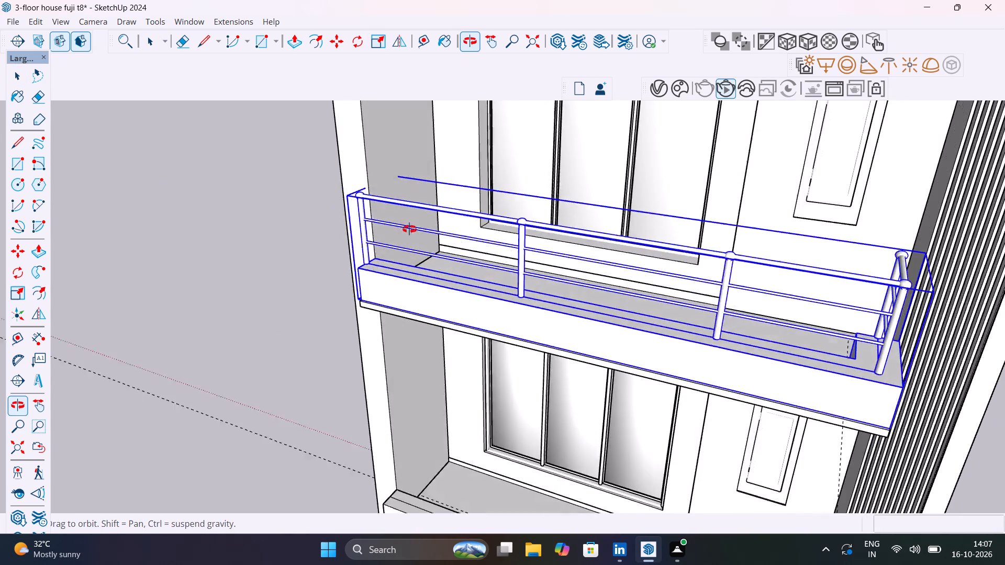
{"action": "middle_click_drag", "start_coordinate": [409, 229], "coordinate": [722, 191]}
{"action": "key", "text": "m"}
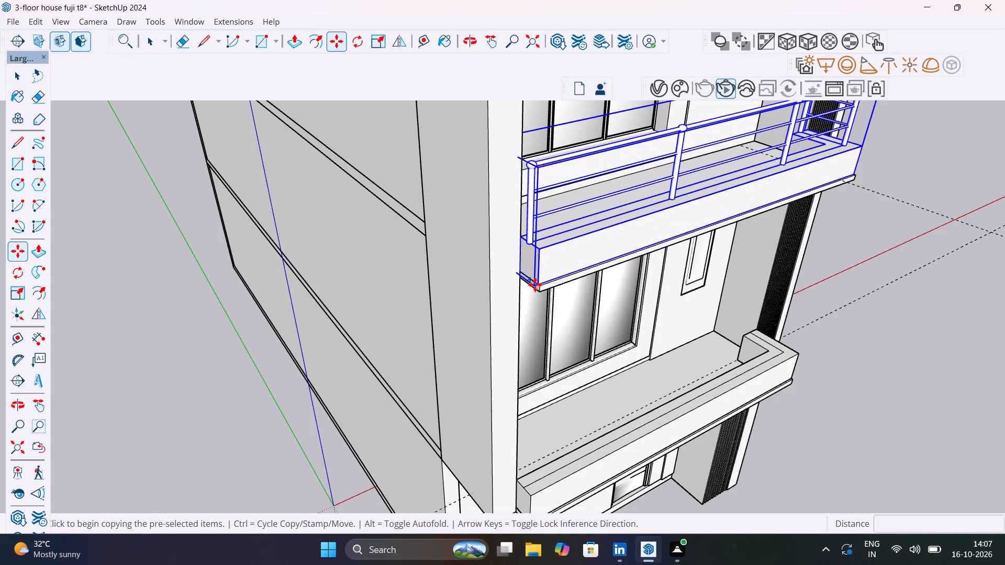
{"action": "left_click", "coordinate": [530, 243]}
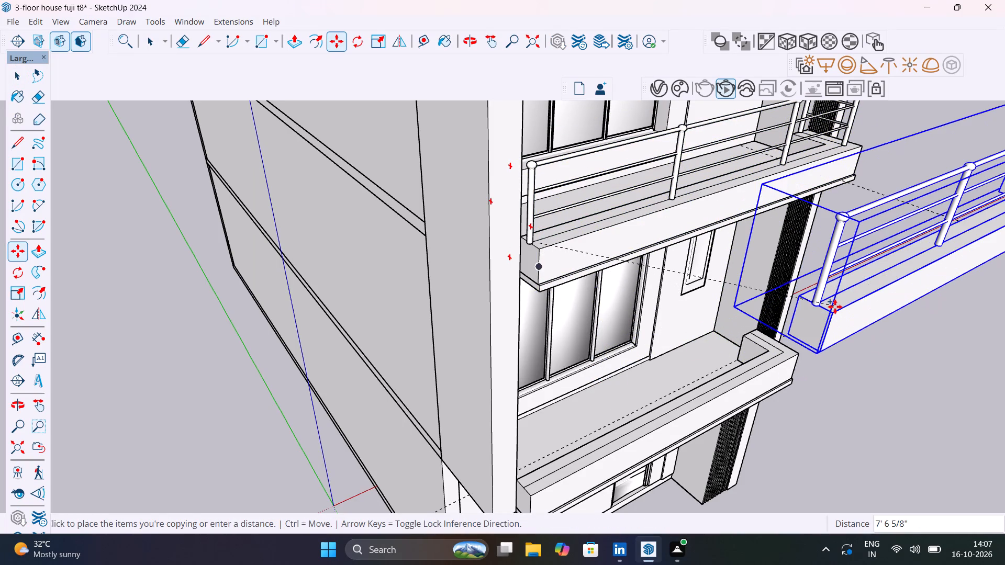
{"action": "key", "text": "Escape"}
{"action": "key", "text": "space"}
Explode the upper parapet group to separate the railing from the parapet.
{"action": "left_click", "coordinate": [532, 198]}
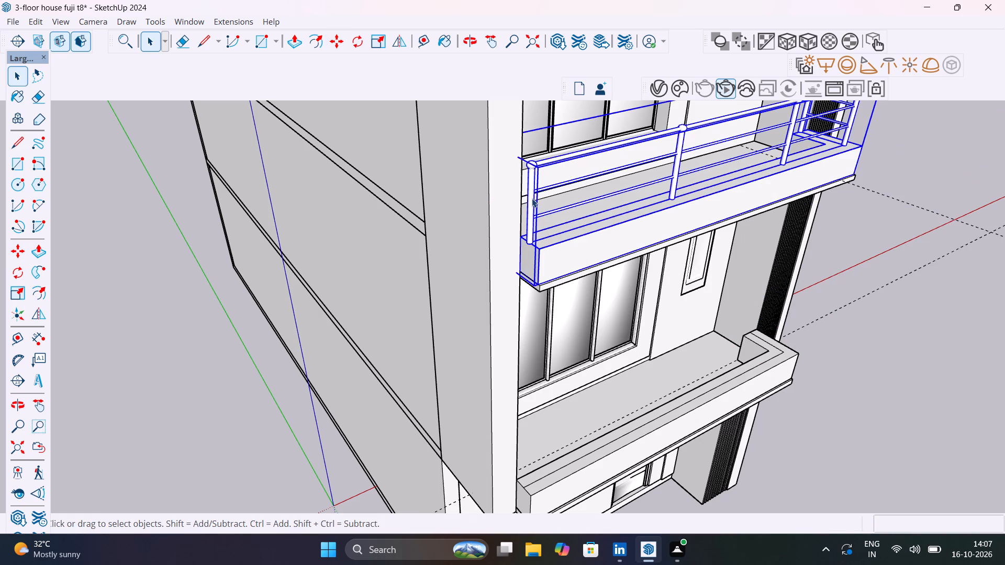
{"action": "left_click", "coordinate": [562, 259]}
{"action": "left_click", "coordinate": [860, 345]}
{"action": "left_click", "coordinate": [619, 192]}
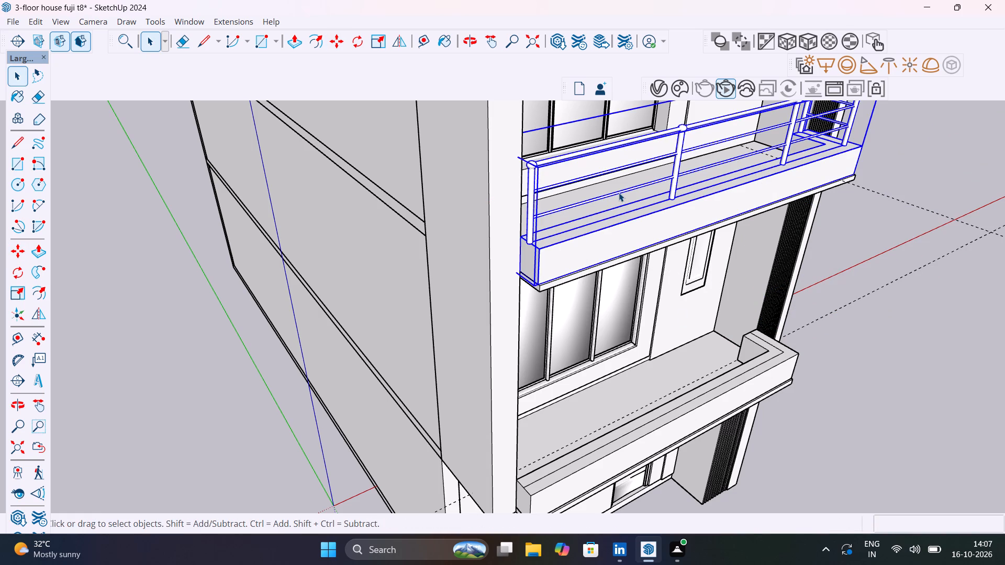
{"action": "right_click", "coordinate": [619, 193]}
{"action": "left_click", "coordinate": [671, 279]}
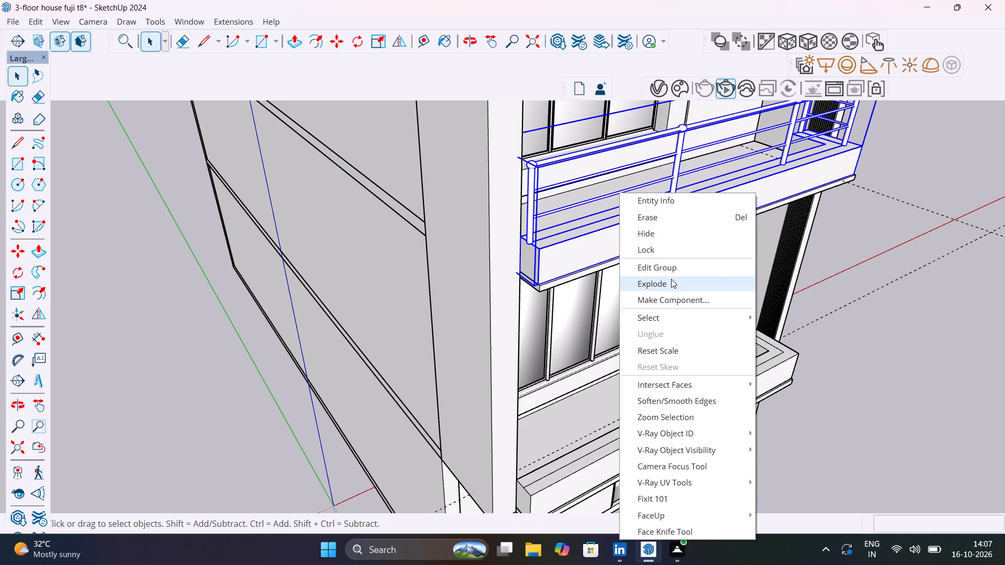
{"action": "left_click", "coordinate": [845, 357]}
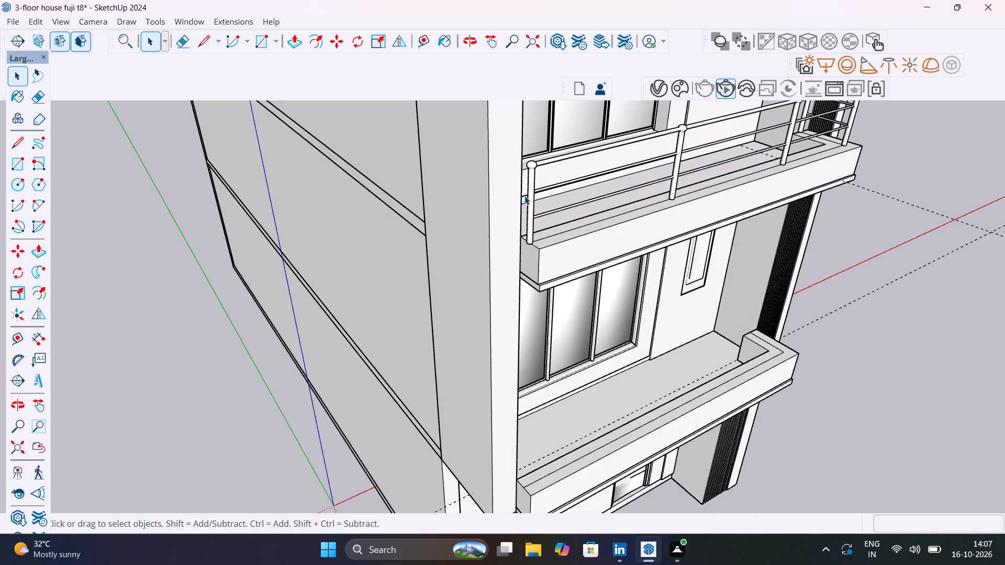
Copy the upper railing about 10' down onto the lower balcony parapet, placing its first pole at the middle of the parapet top's end edge.
{"action": "left_click", "coordinate": [532, 200]}
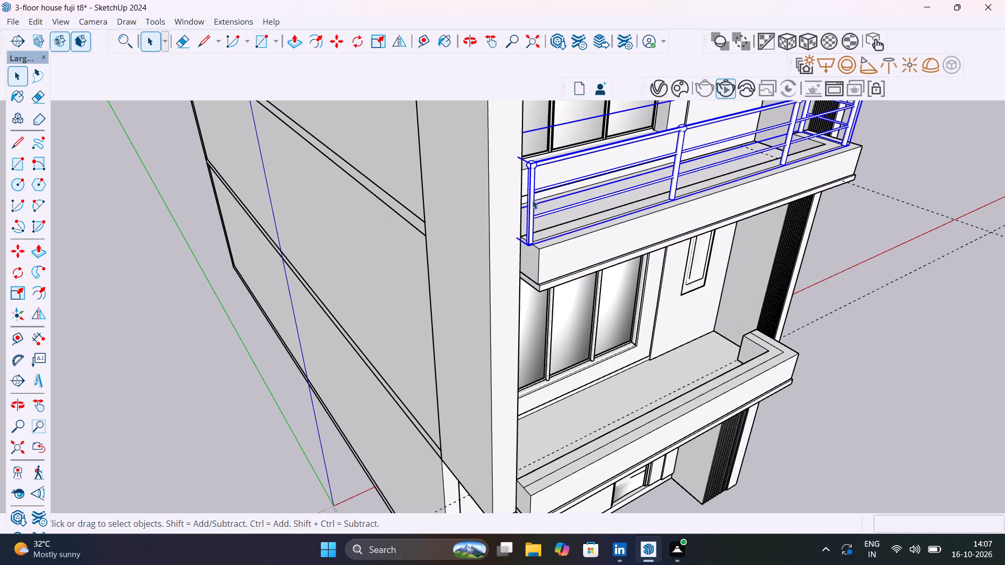
{"action": "key", "text": "m"}
{"action": "left_click", "coordinate": [527, 243]}
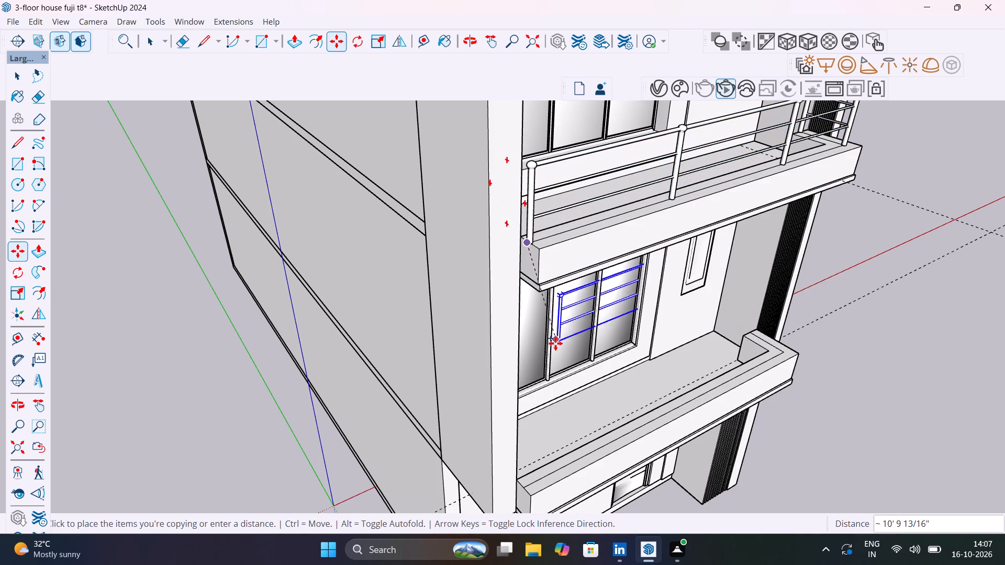
{"action": "scroll", "coordinate": [545, 338], "scroll_direction": "down", "scroll_amount": 3}
{"action": "middle_click_drag", "start_coordinate": [553, 412], "coordinate": [469, 255], "text": "shift"}
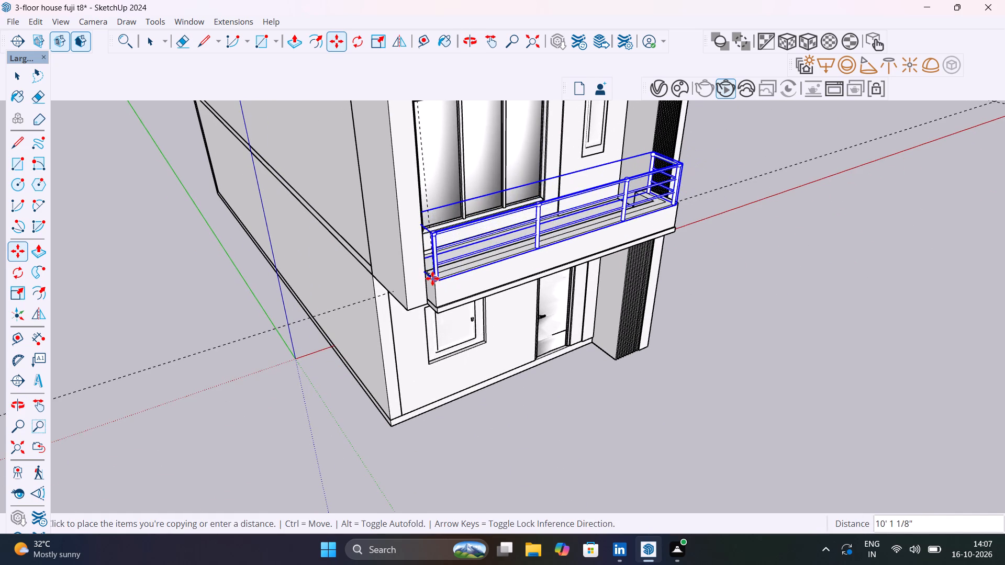
{"action": "scroll", "coordinate": [432, 277], "scroll_direction": "up", "scroll_amount": 19}
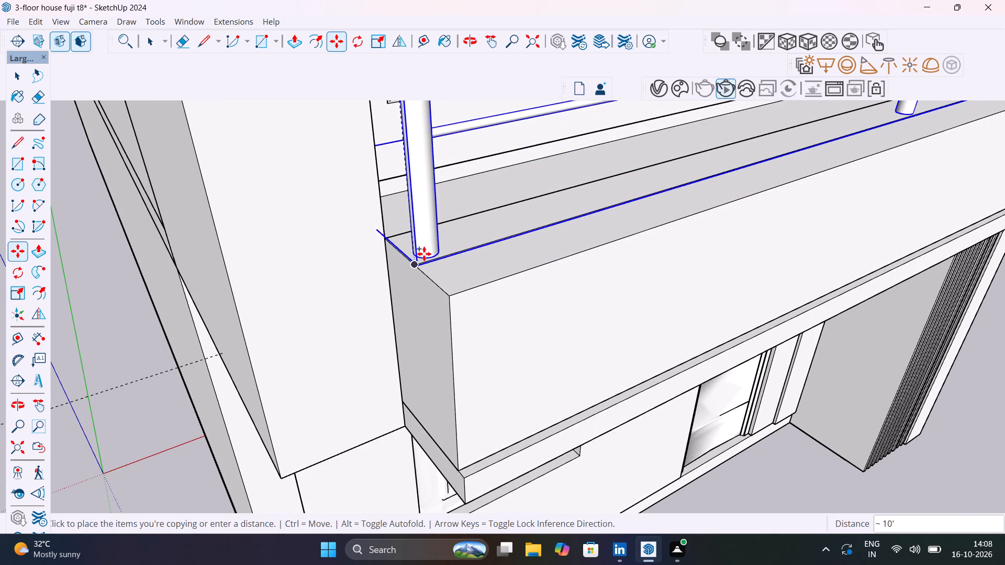
{"action": "left_click", "coordinate": [419, 262]}
{"action": "scroll", "coordinate": [467, 305], "scroll_direction": "down", "scroll_amount": 6}
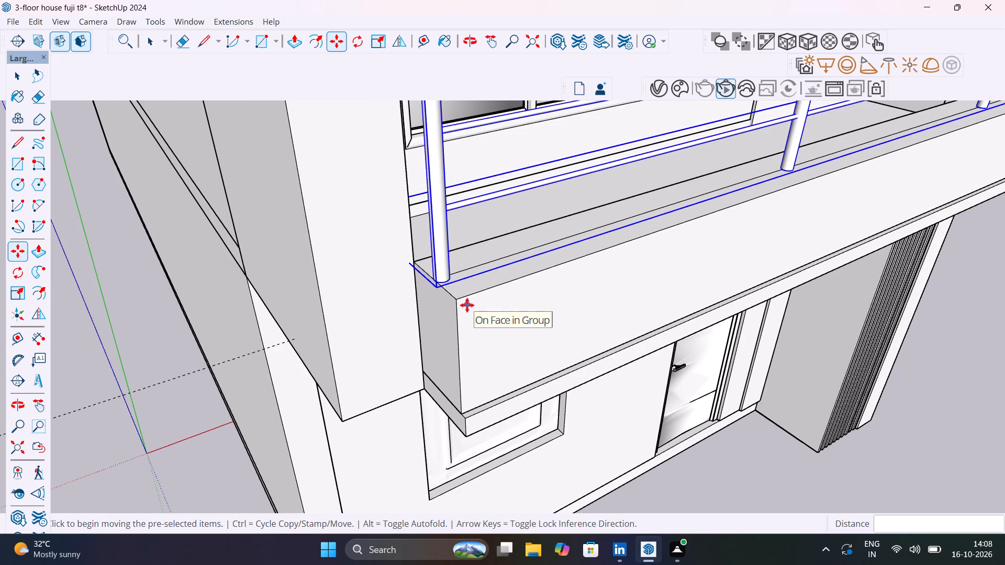
{"action": "key", "text": "space"}
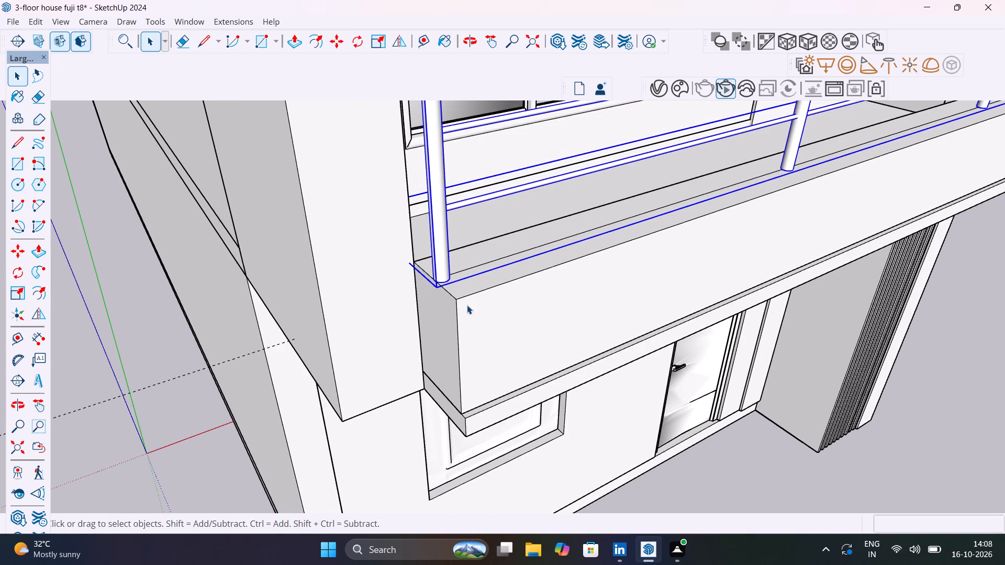
Clear the selection and examine the railings on both balconies from the side and the front.
{"action": "scroll", "coordinate": [467, 305], "scroll_direction": "down", "scroll_amount": 20}
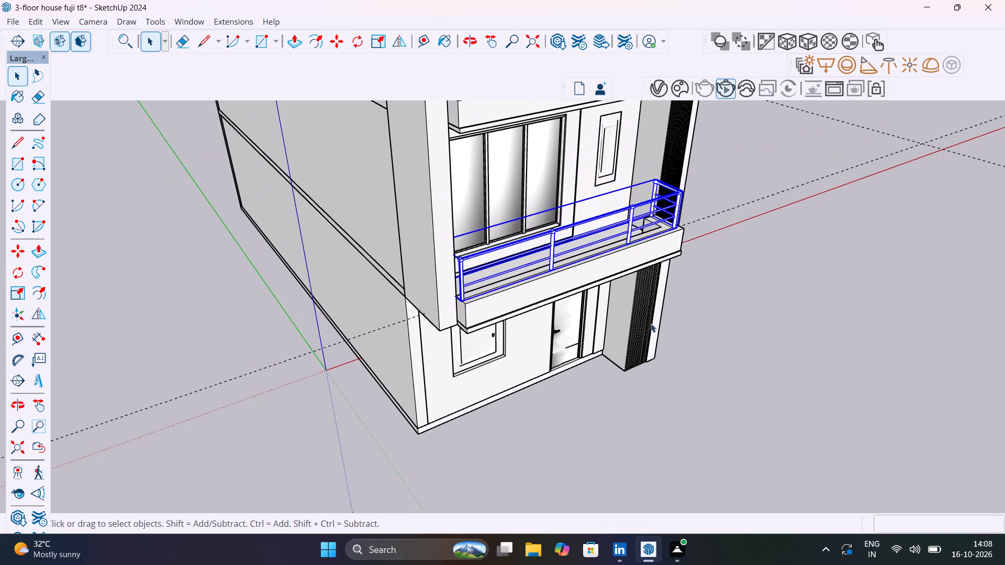
{"action": "left_click", "coordinate": [765, 323]}
{"action": "middle_click_drag", "start_coordinate": [640, 248], "coordinate": [375, 219]}
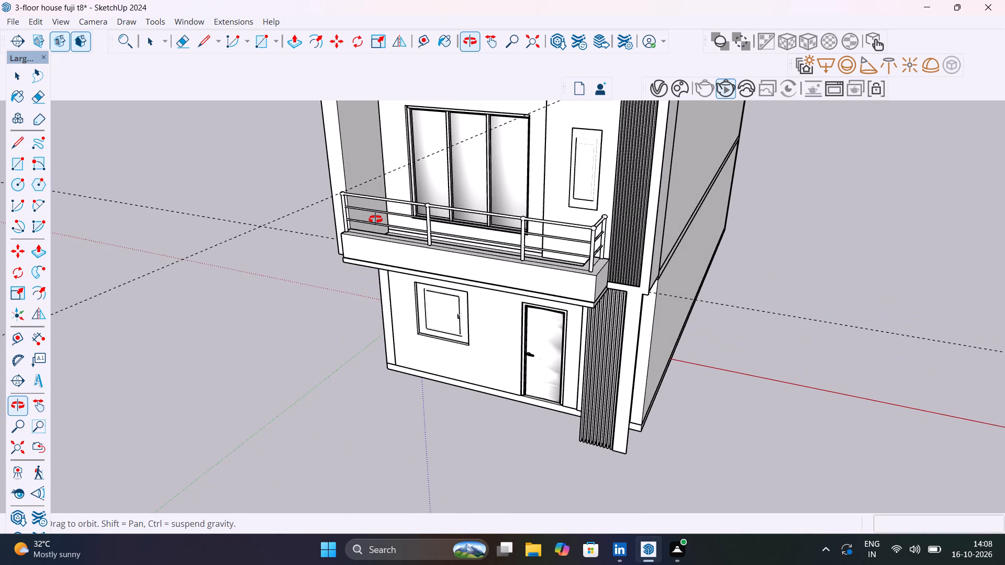
{"action": "middle_click_drag", "start_coordinate": [375, 219], "coordinate": [397, 290]}
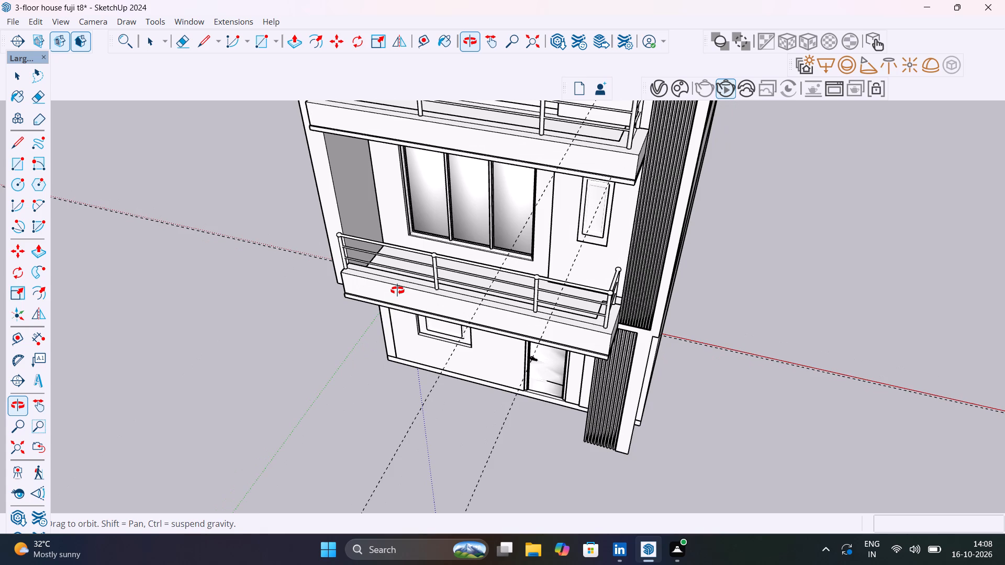
{"action": "middle_click_drag", "start_coordinate": [397, 290], "coordinate": [509, 285]}
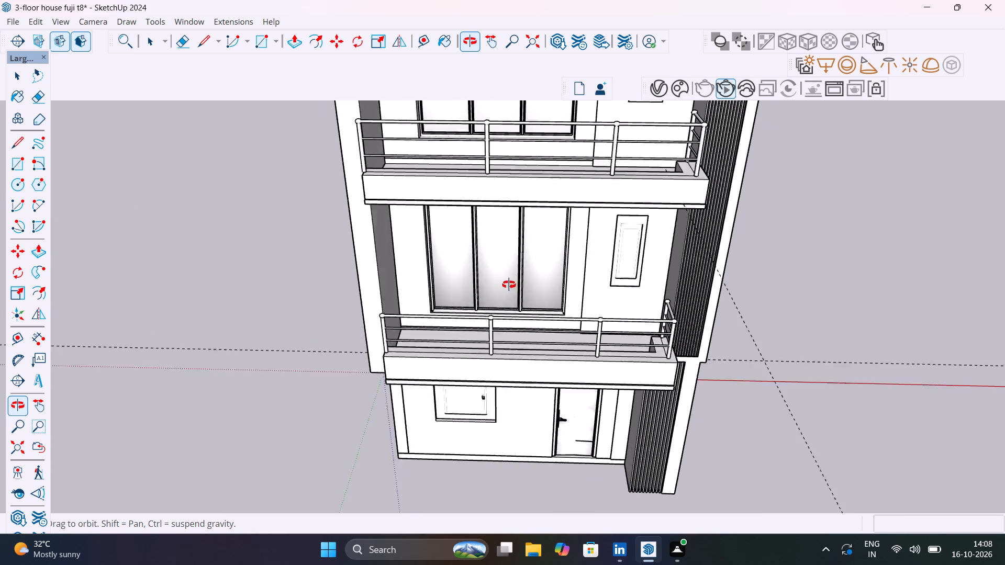
{"action": "middle_click_drag", "start_coordinate": [509, 285], "coordinate": [518, 242]}
{"action": "scroll", "coordinate": [540, 294], "scroll_direction": "down", "scroll_amount": 9}
{"action": "middle_click_drag", "start_coordinate": [544, 278], "coordinate": [519, 277]}
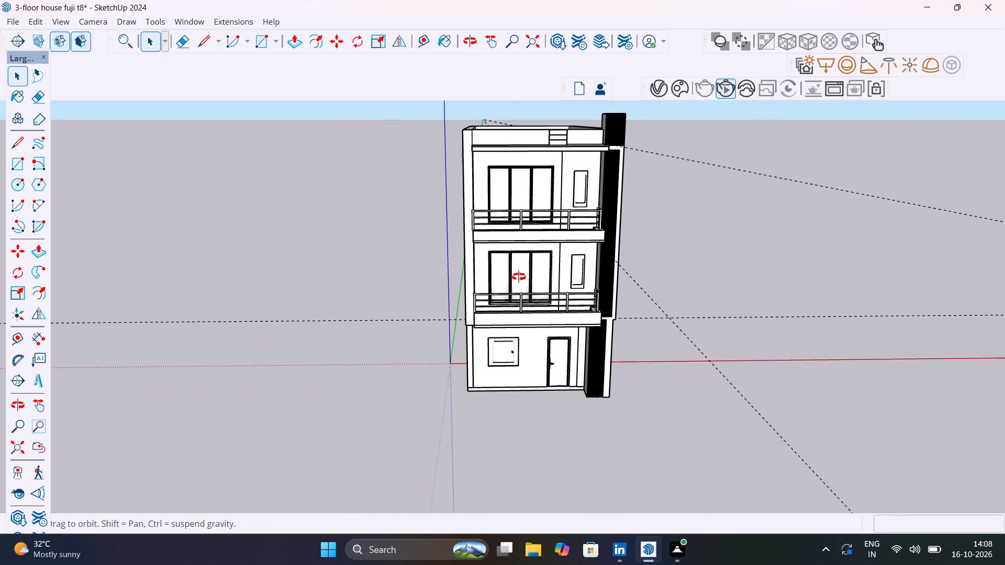
{"action": "middle_click_drag", "start_coordinate": [519, 277], "coordinate": [526, 243]}
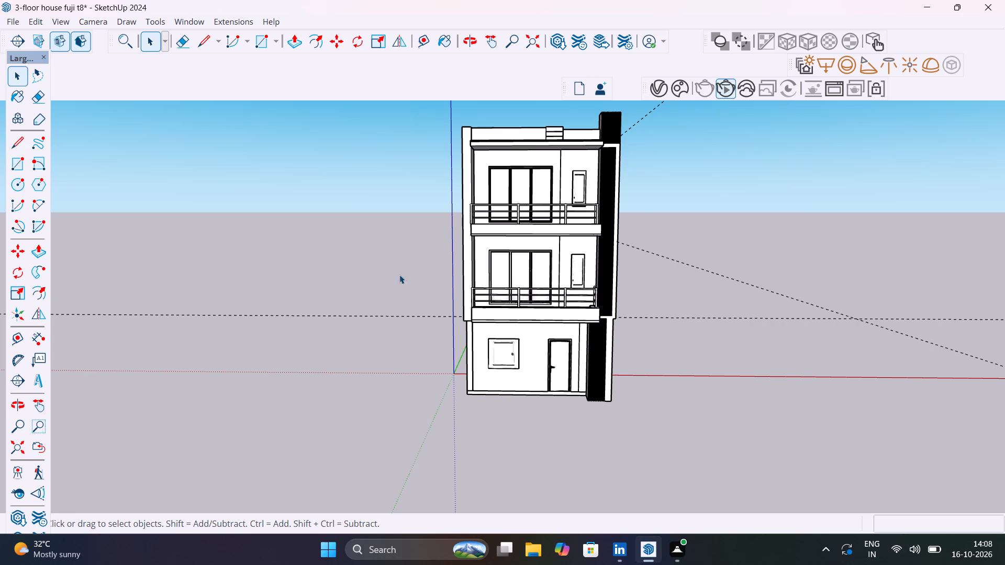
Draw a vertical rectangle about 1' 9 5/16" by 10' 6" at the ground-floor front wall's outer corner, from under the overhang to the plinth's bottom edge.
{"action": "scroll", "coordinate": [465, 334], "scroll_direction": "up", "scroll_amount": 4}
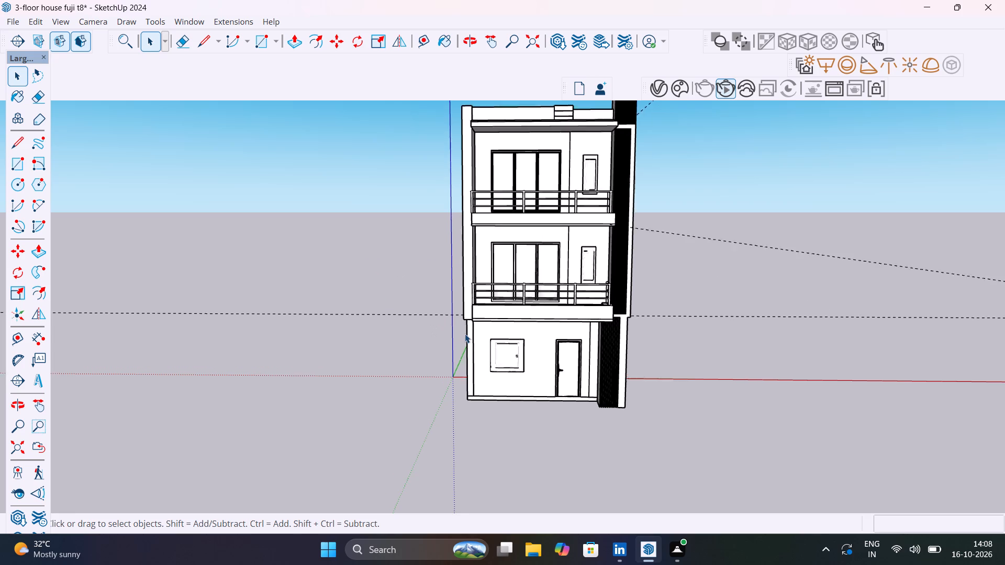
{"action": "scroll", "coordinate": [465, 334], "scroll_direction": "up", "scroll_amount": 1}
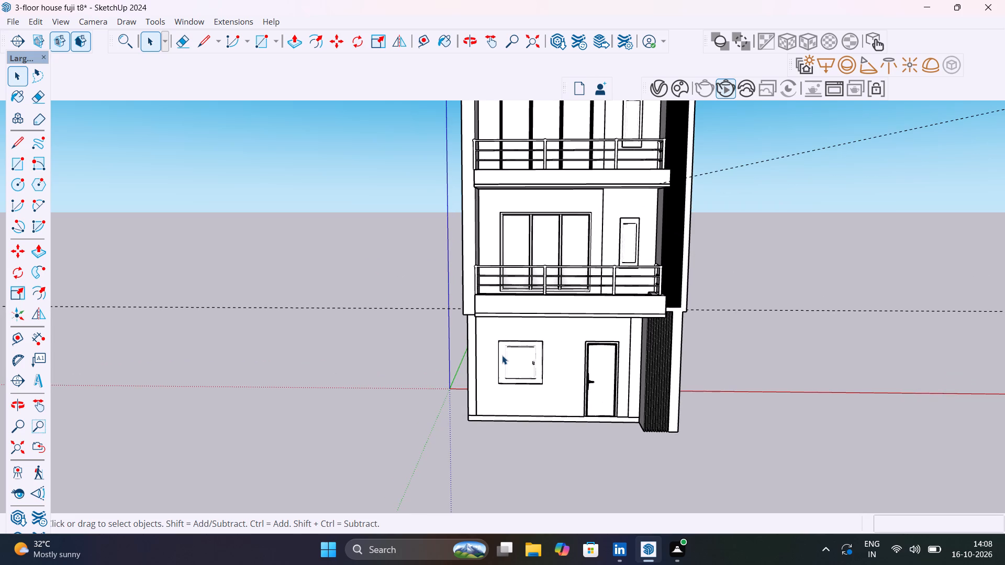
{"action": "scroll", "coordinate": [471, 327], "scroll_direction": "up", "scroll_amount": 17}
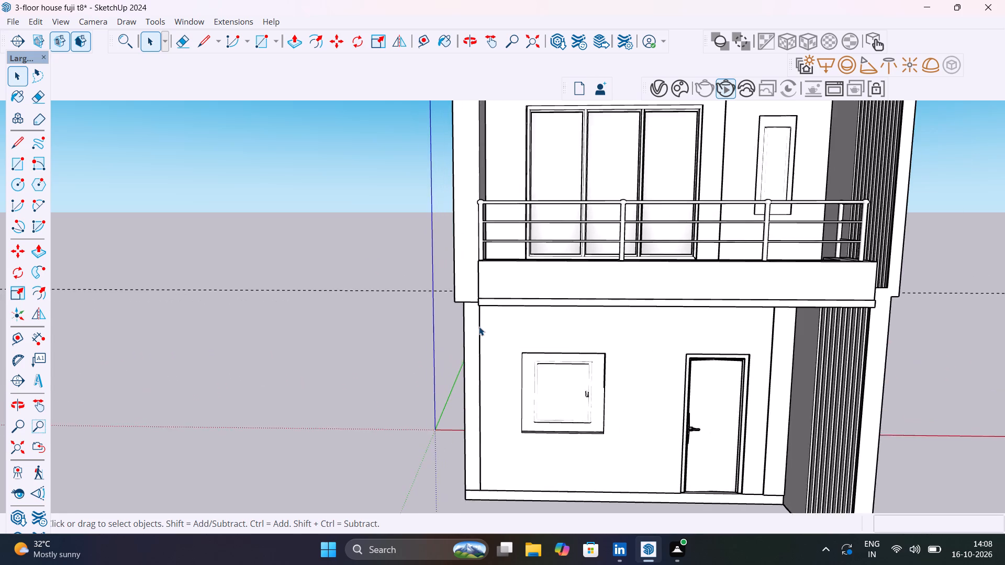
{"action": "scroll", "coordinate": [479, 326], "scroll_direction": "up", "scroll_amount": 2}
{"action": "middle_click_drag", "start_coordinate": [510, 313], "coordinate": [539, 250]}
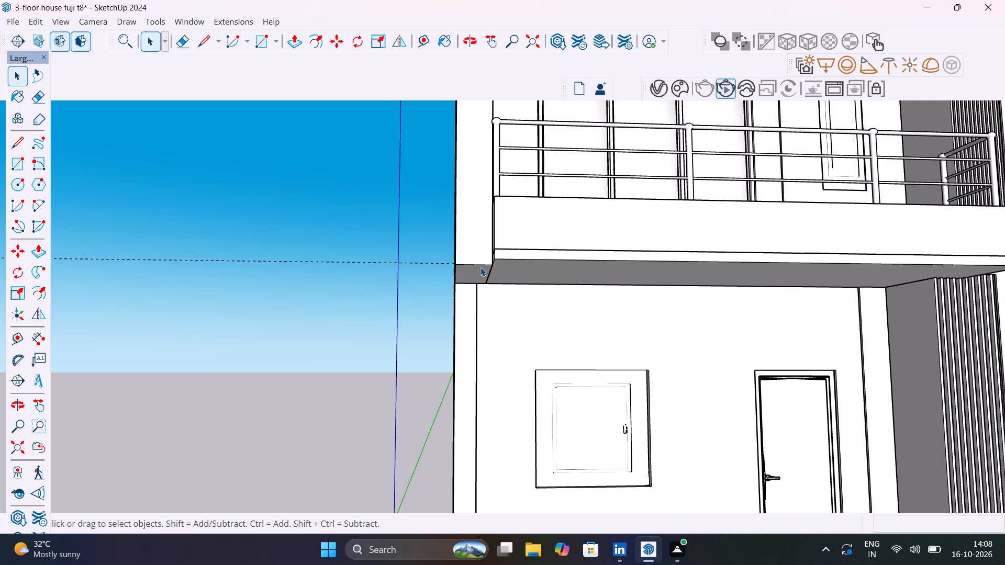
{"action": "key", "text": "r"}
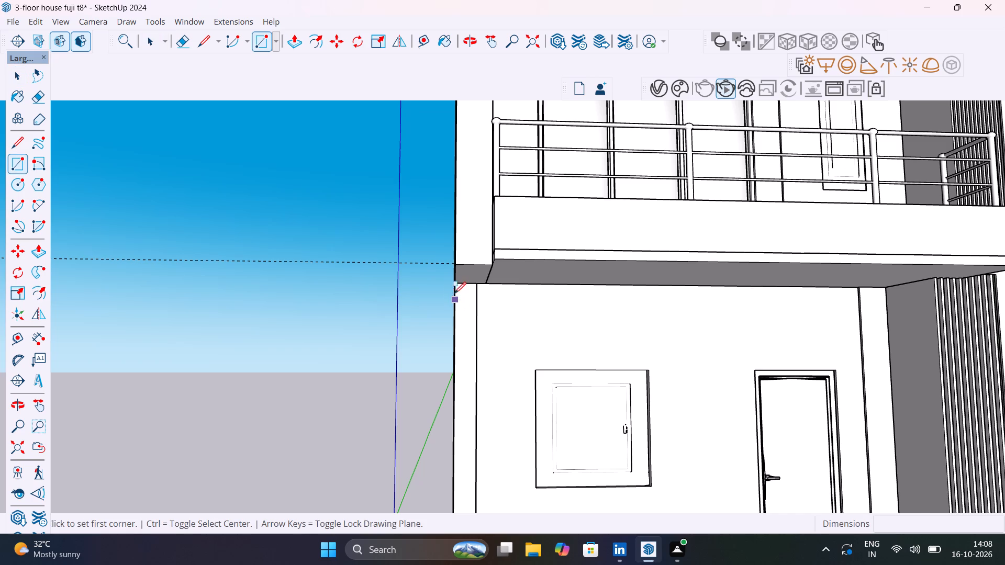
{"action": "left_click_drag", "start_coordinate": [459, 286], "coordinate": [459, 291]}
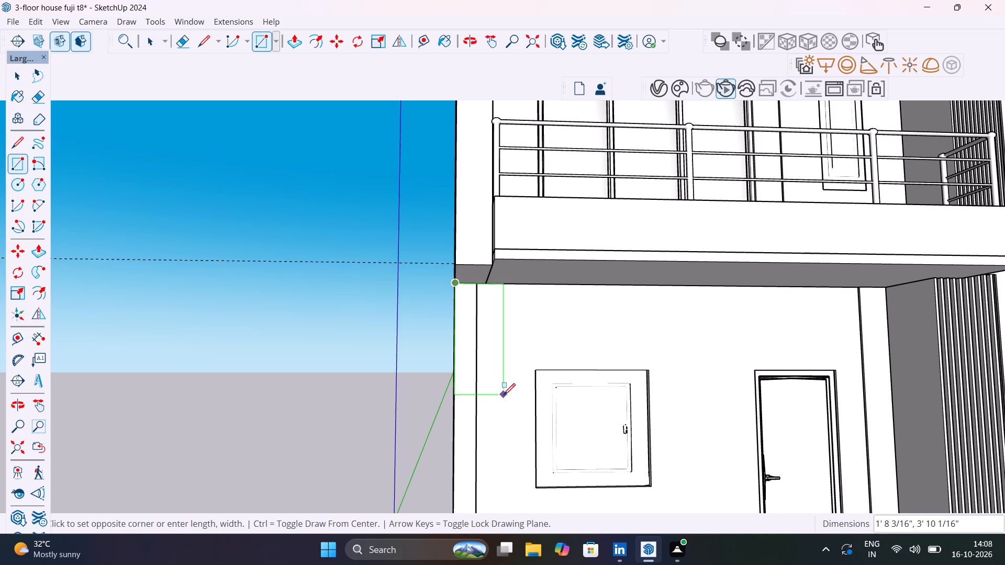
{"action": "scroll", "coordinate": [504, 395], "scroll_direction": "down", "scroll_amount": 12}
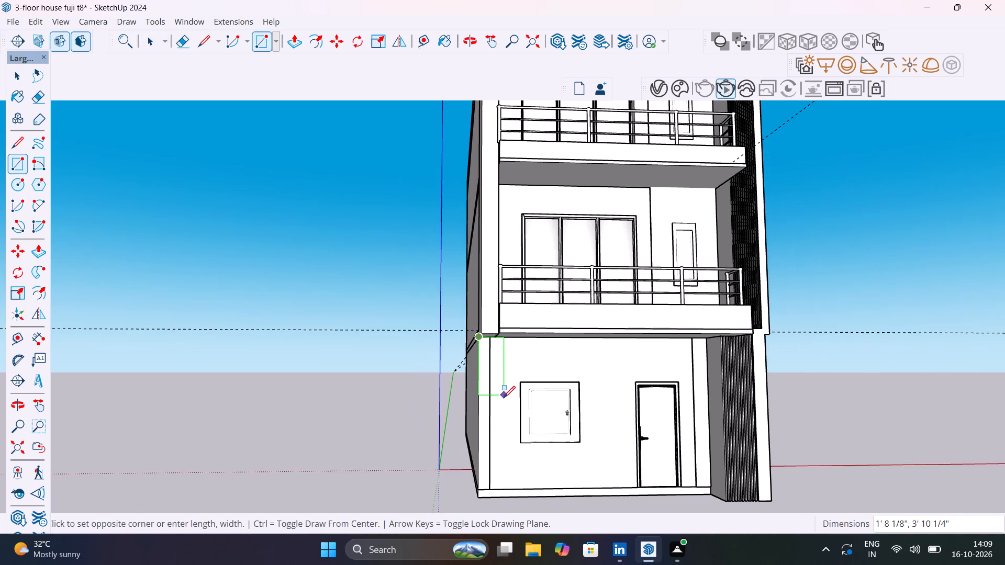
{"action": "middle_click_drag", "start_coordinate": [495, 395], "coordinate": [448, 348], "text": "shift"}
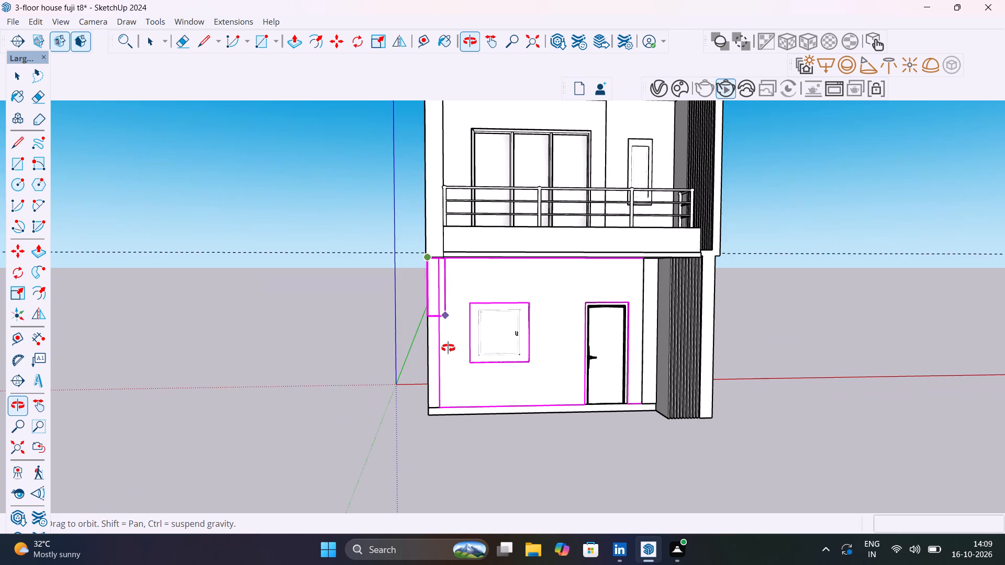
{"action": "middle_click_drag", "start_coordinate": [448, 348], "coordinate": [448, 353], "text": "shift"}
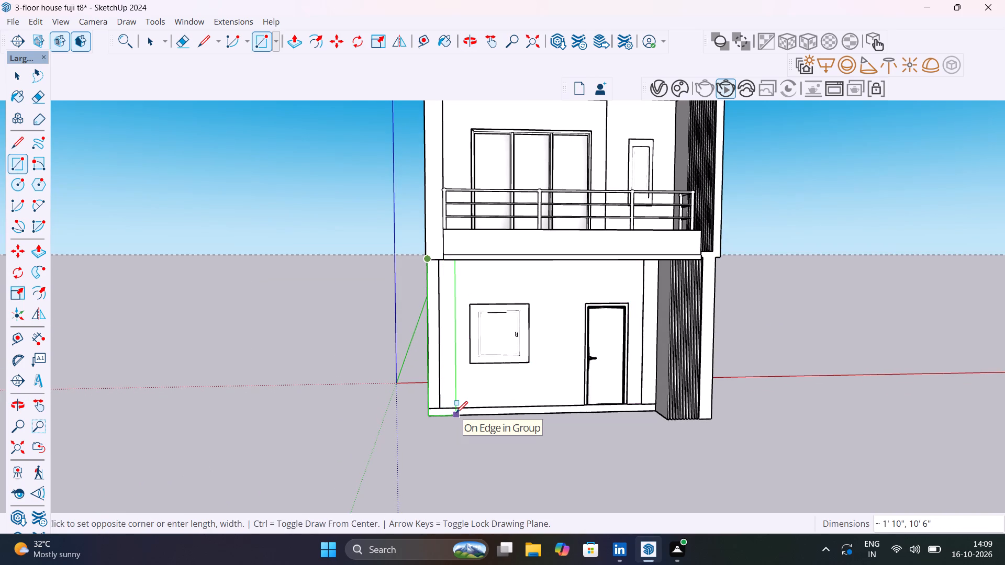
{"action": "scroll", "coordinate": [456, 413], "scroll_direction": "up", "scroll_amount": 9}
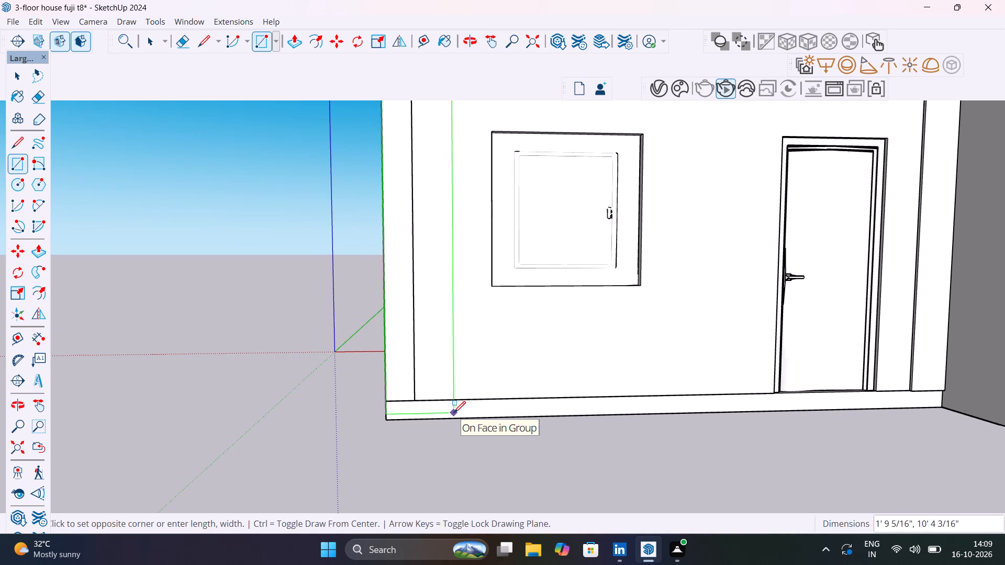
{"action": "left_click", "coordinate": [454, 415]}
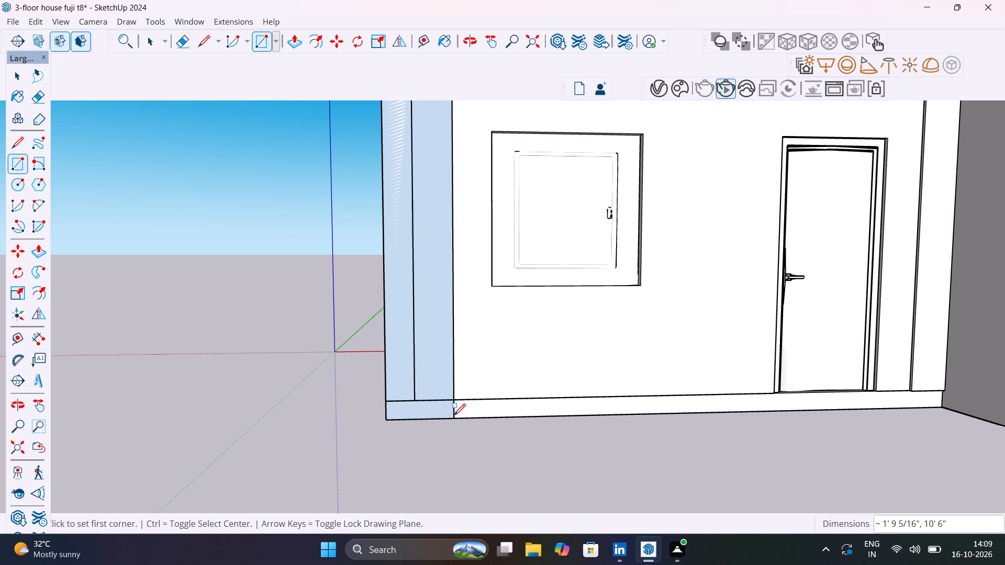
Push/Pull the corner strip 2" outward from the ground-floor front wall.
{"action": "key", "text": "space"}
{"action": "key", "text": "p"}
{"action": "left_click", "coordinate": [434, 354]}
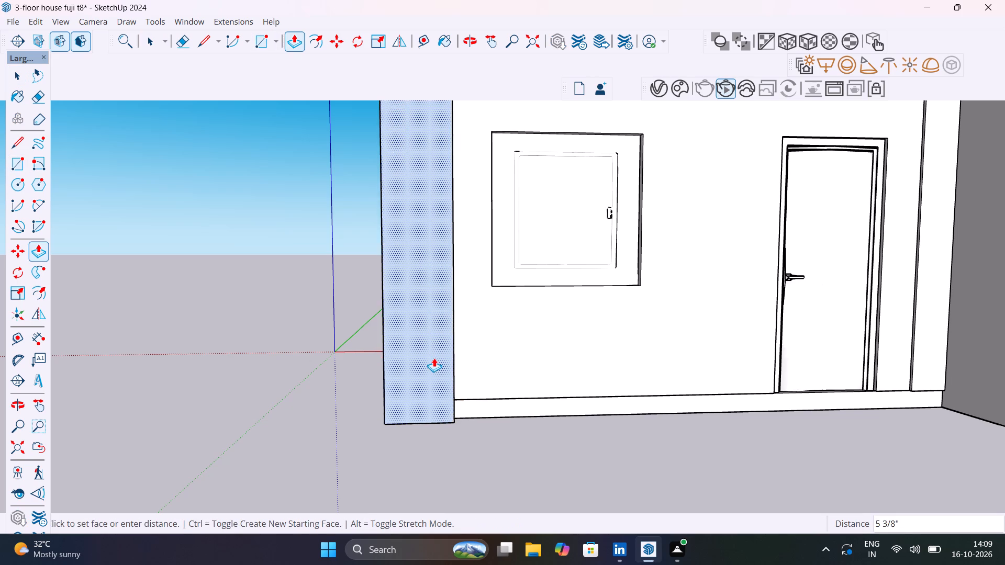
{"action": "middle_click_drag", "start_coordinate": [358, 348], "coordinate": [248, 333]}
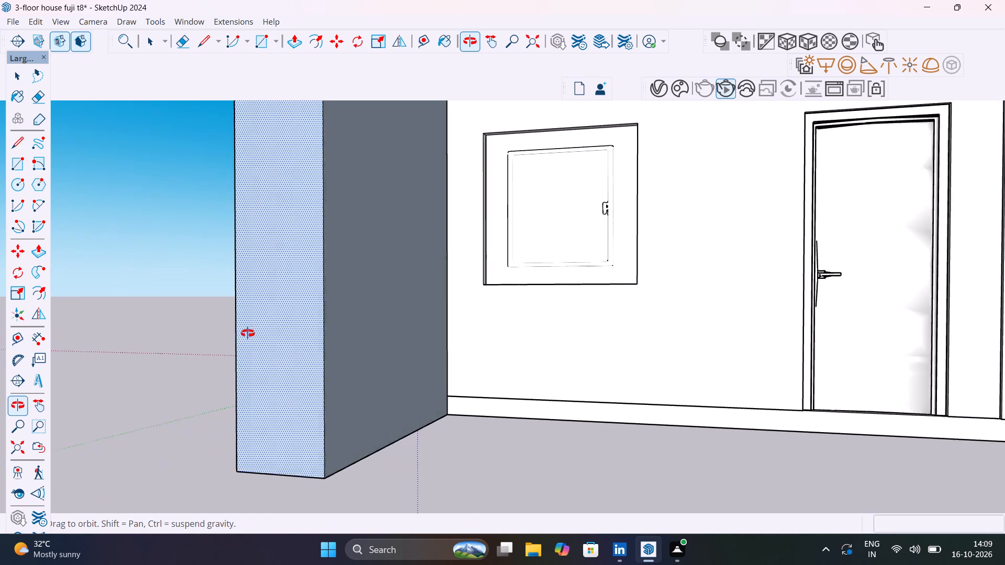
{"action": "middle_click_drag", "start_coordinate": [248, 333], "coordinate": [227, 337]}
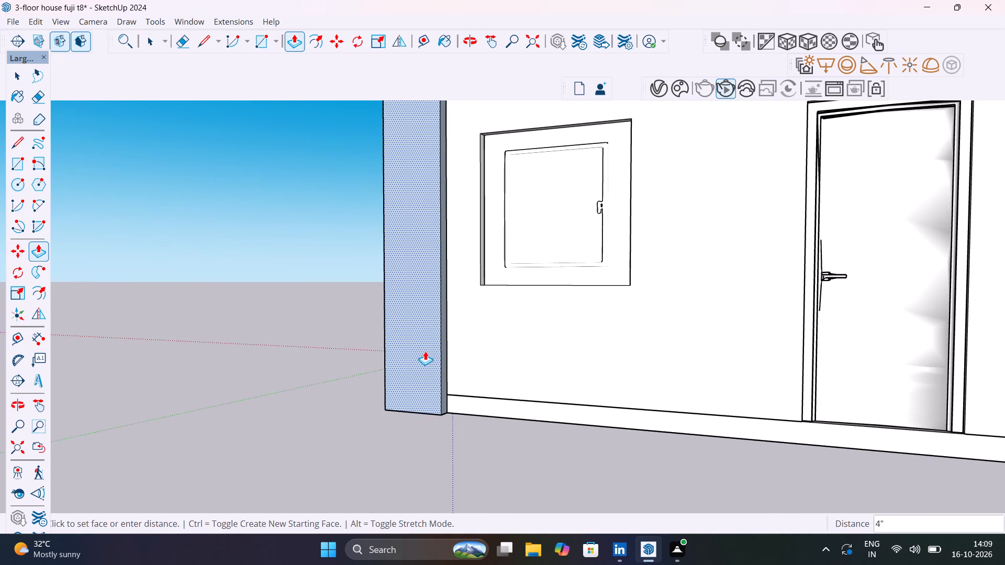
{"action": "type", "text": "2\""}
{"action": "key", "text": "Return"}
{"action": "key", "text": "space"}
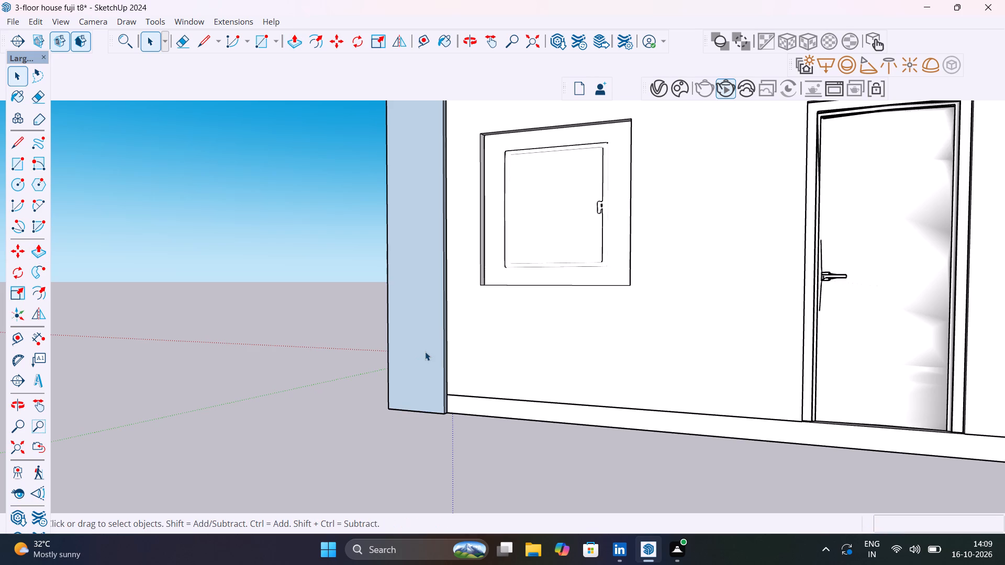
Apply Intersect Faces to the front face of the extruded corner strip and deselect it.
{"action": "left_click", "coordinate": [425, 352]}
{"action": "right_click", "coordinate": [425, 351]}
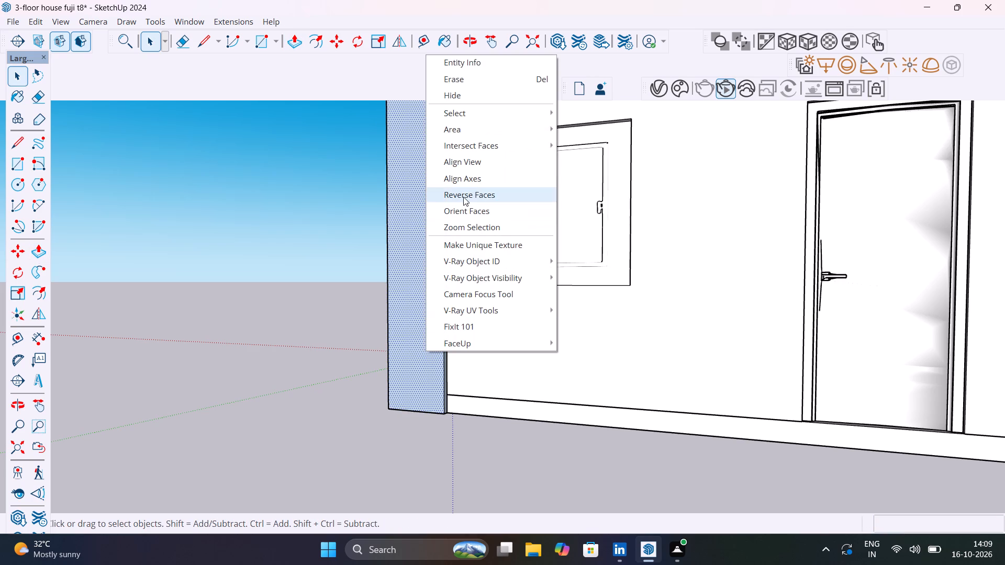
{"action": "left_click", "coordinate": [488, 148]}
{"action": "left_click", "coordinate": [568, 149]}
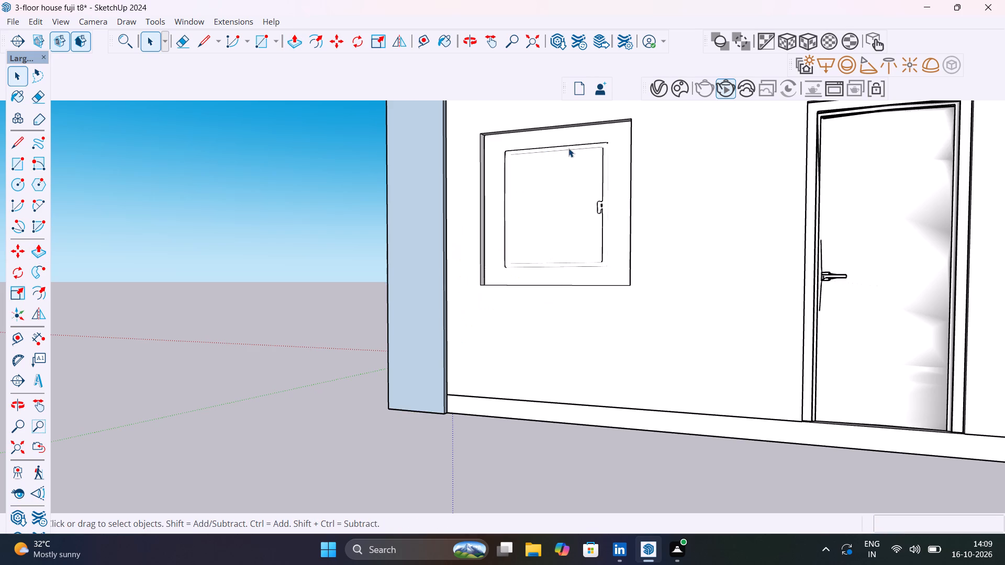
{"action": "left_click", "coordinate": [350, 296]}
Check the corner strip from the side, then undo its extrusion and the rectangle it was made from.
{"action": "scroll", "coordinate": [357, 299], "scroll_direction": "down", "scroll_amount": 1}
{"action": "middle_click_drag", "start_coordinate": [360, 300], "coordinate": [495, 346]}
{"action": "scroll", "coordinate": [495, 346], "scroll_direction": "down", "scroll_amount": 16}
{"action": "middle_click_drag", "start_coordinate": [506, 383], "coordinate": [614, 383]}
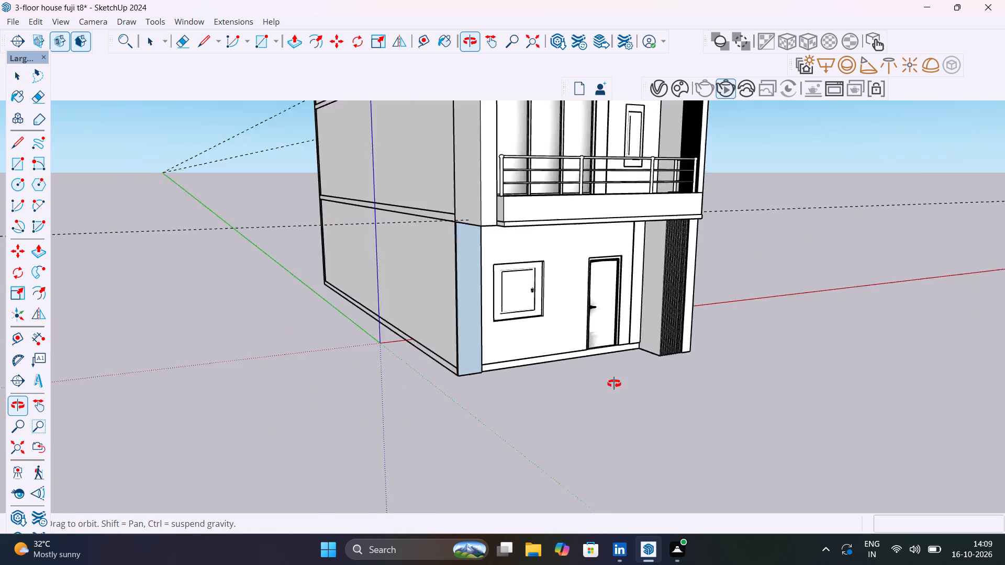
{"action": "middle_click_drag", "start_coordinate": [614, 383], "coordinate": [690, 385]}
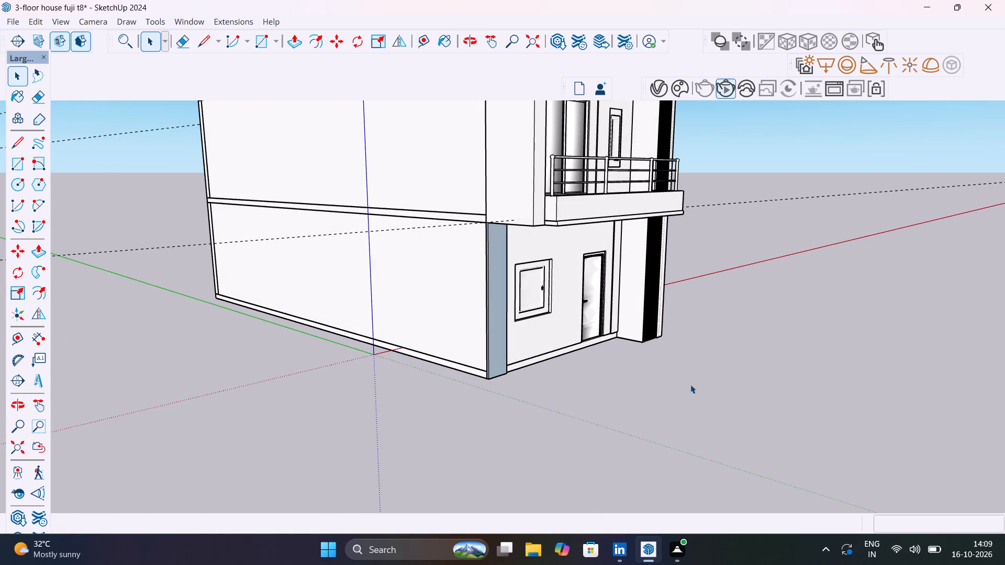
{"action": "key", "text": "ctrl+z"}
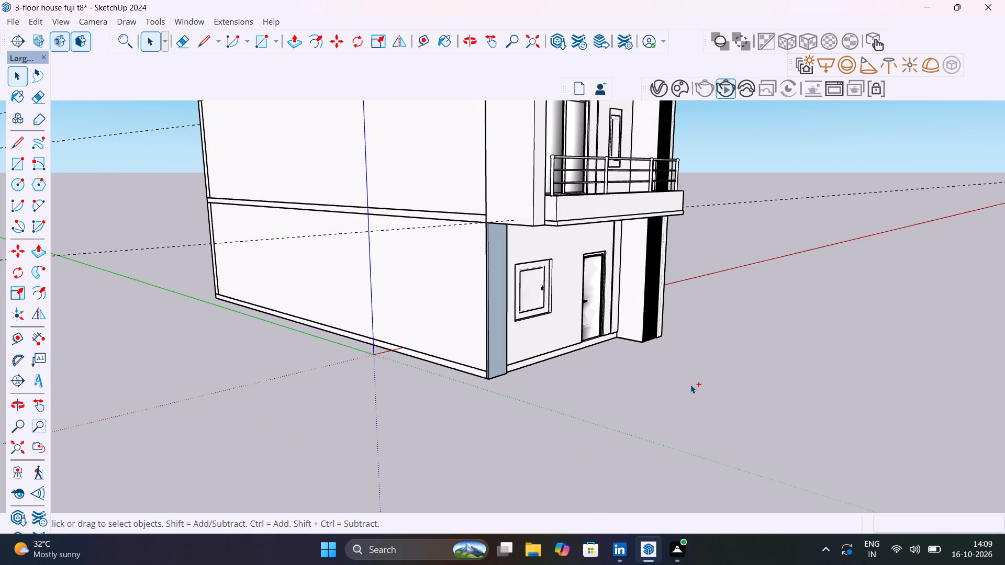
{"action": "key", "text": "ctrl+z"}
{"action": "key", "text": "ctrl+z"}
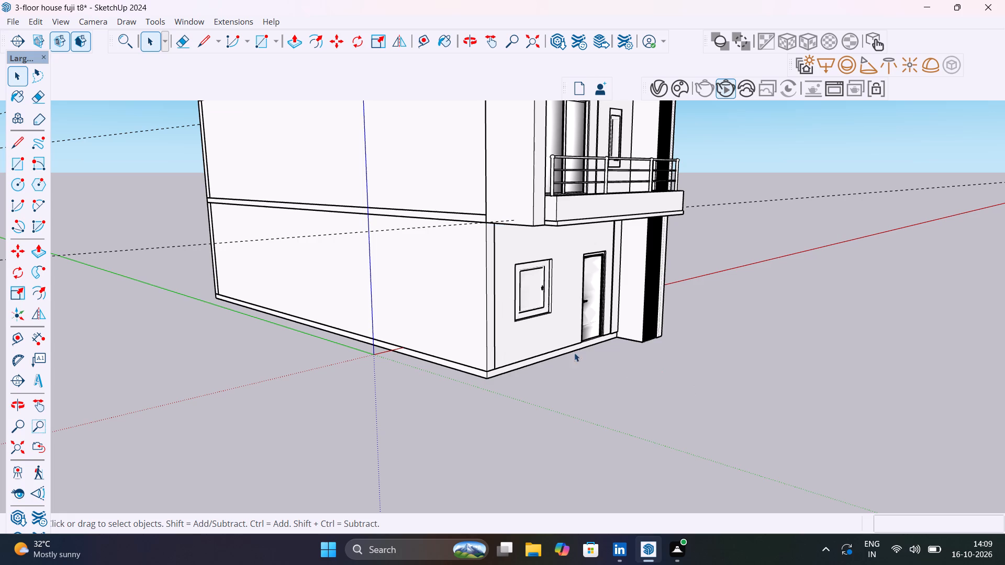
Draw a vertical rectangle about 2' 5/8" by 10' at the ground-floor front wall's outer corner, from under the overhang to the plinth's top edge.
{"action": "scroll", "coordinate": [493, 341], "scroll_direction": "up", "scroll_amount": 4}
{"action": "middle_click_drag", "start_coordinate": [495, 351], "coordinate": [409, 334]}
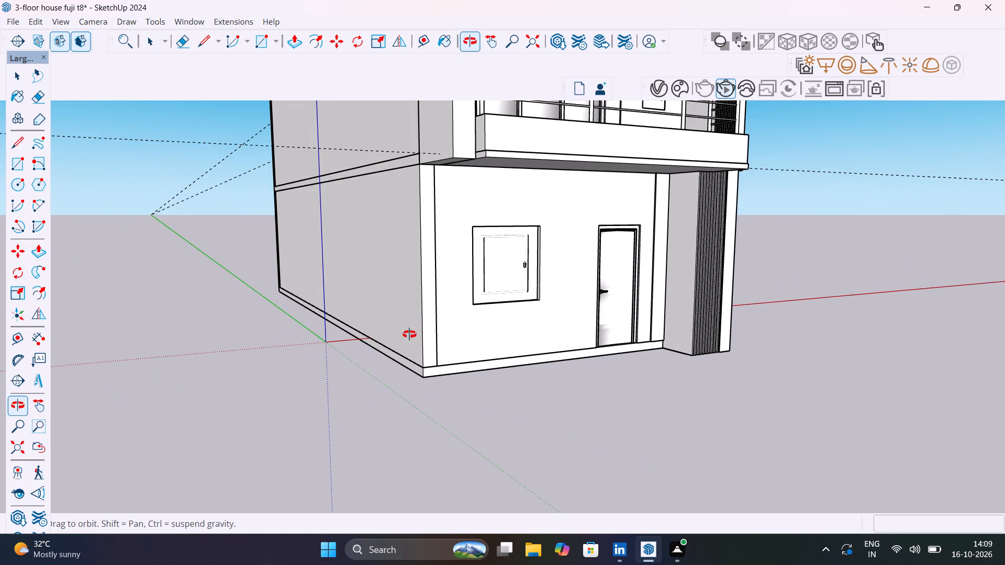
{"action": "middle_click_drag", "start_coordinate": [409, 334], "coordinate": [405, 355]}
{"action": "key", "text": "r"}
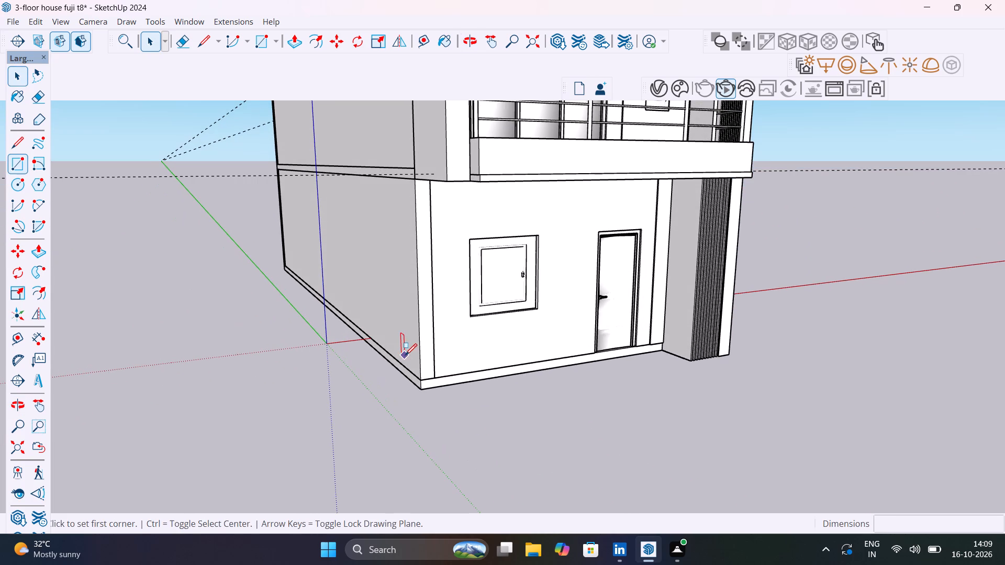
{"action": "middle_click_drag", "start_coordinate": [446, 249], "coordinate": [442, 198]}
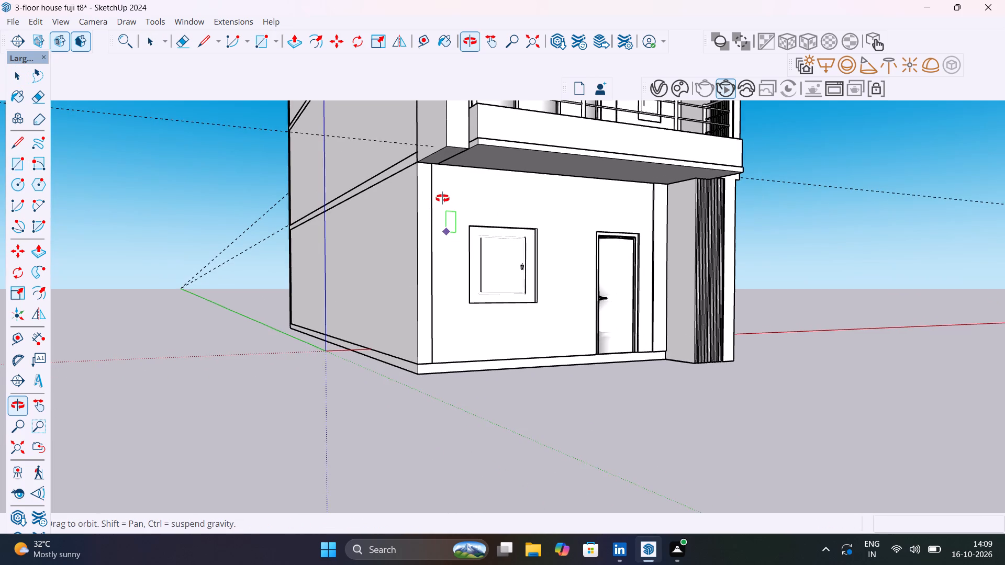
{"action": "middle_click_drag", "start_coordinate": [442, 198], "coordinate": [442, 182]}
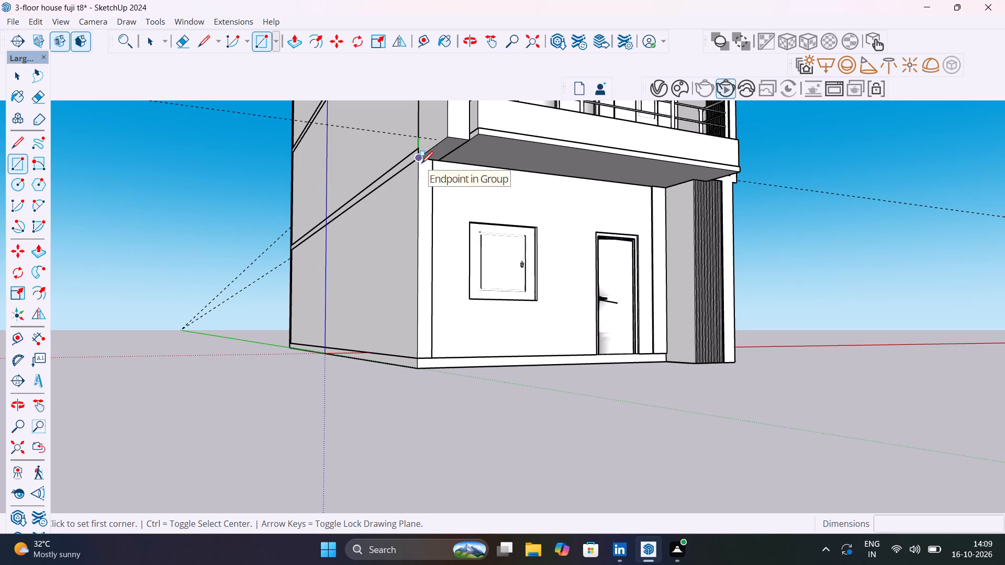
{"action": "left_click", "coordinate": [421, 162]}
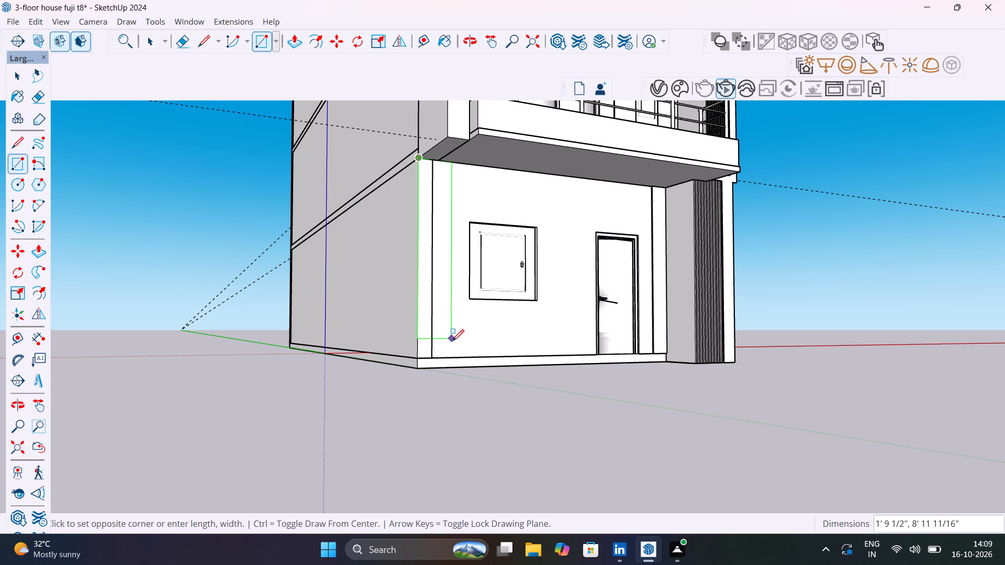
{"action": "left_click", "coordinate": [456, 356]}
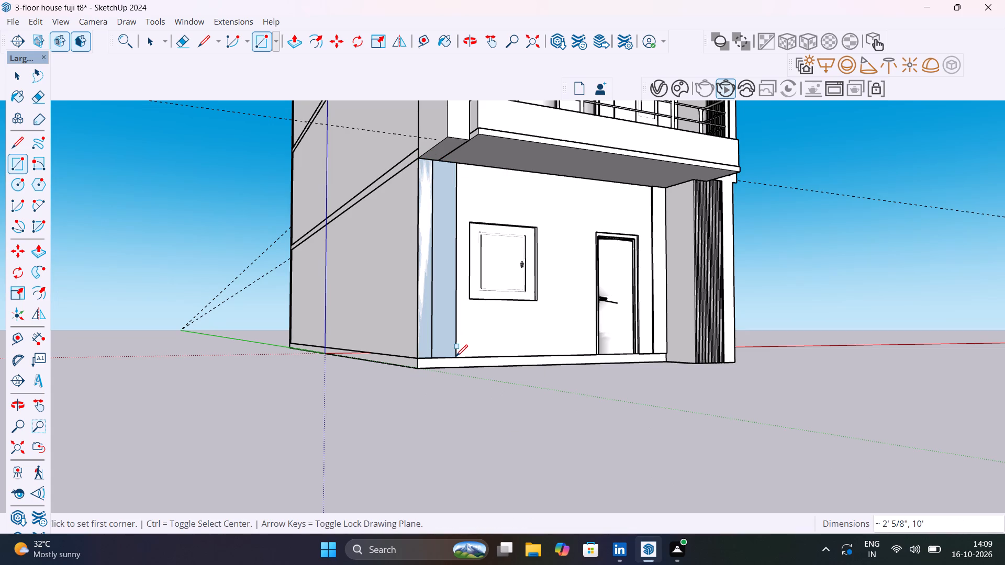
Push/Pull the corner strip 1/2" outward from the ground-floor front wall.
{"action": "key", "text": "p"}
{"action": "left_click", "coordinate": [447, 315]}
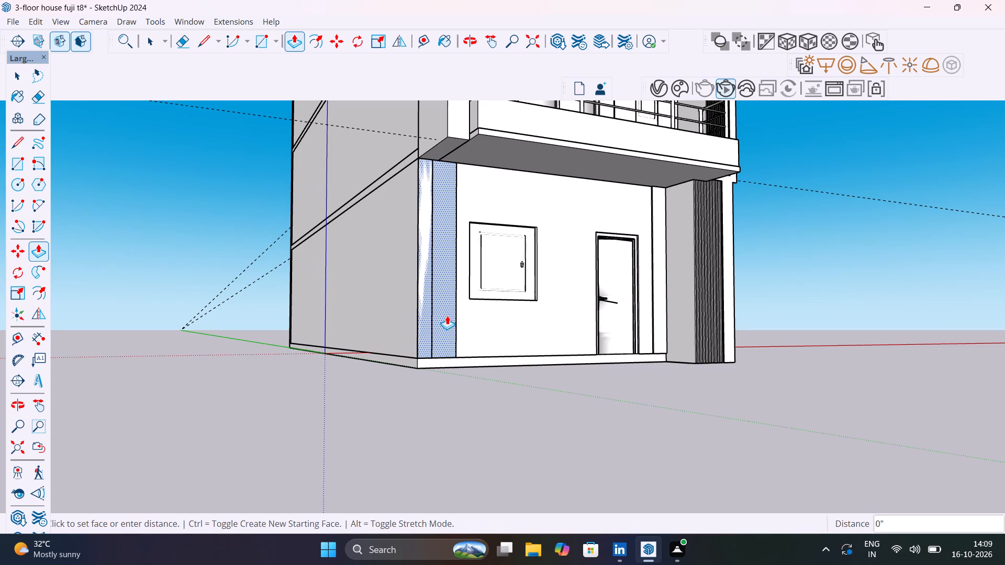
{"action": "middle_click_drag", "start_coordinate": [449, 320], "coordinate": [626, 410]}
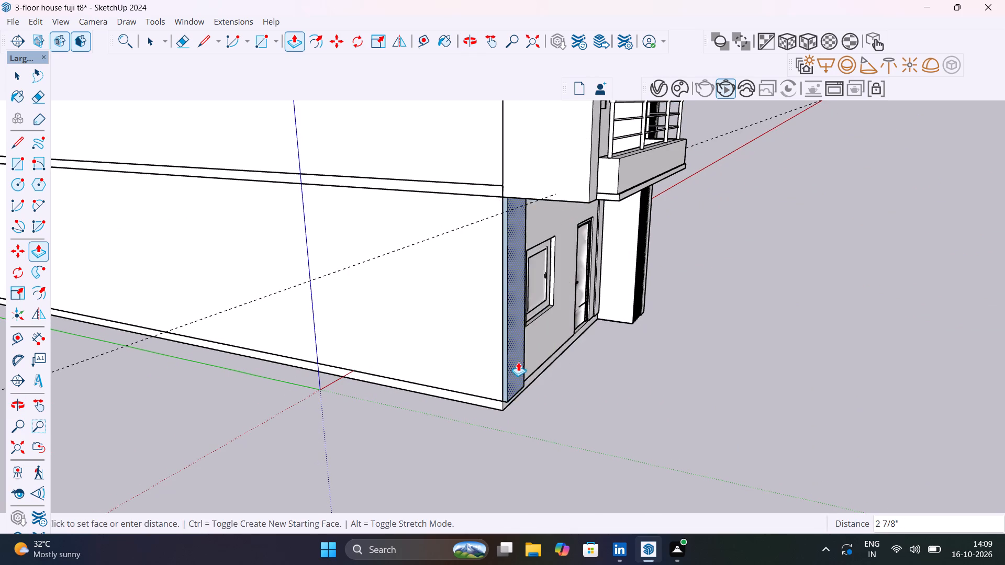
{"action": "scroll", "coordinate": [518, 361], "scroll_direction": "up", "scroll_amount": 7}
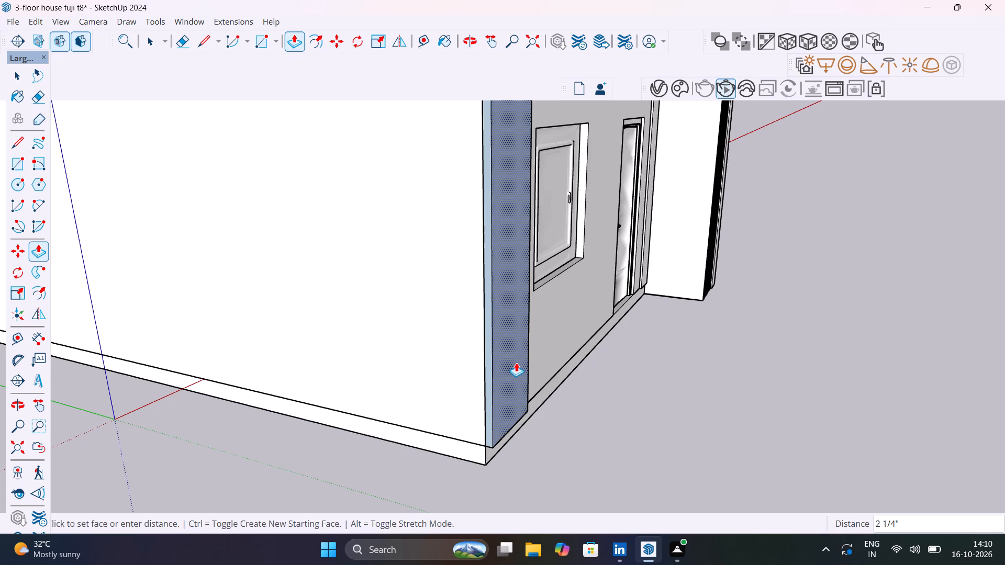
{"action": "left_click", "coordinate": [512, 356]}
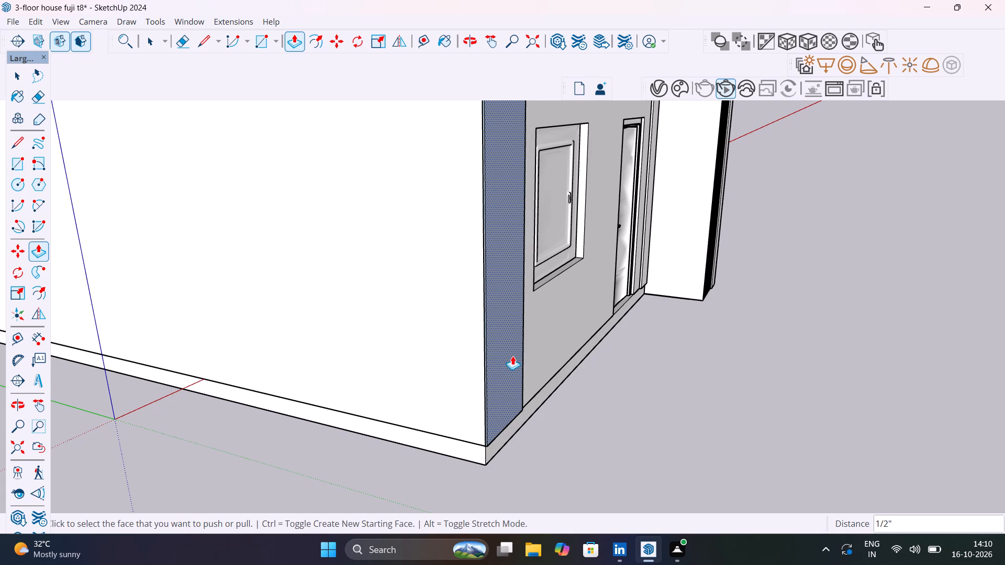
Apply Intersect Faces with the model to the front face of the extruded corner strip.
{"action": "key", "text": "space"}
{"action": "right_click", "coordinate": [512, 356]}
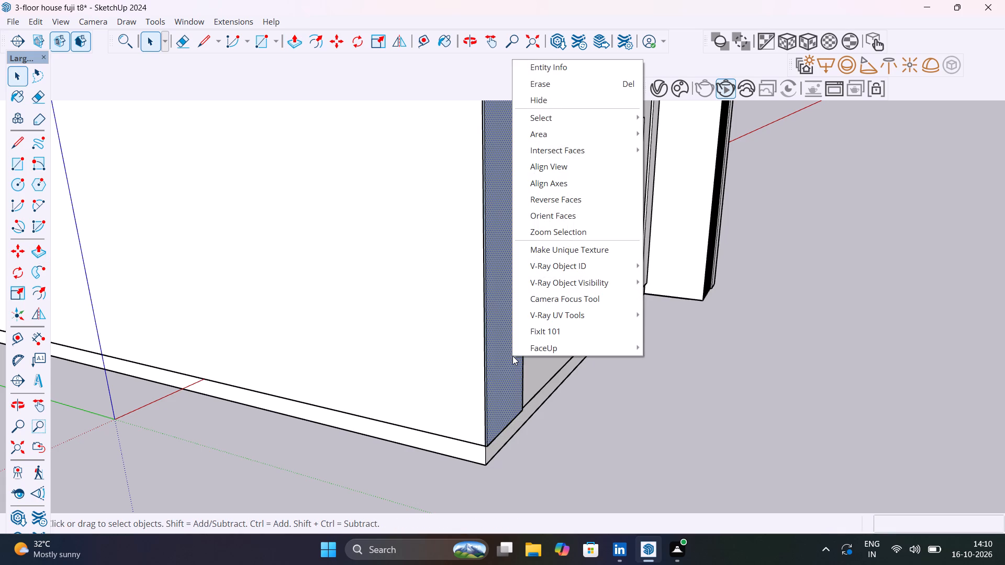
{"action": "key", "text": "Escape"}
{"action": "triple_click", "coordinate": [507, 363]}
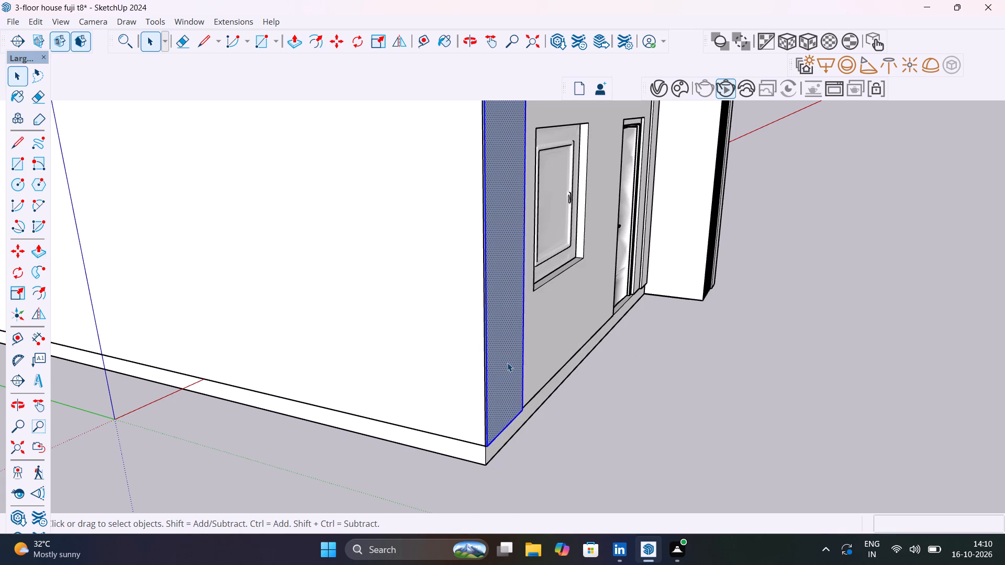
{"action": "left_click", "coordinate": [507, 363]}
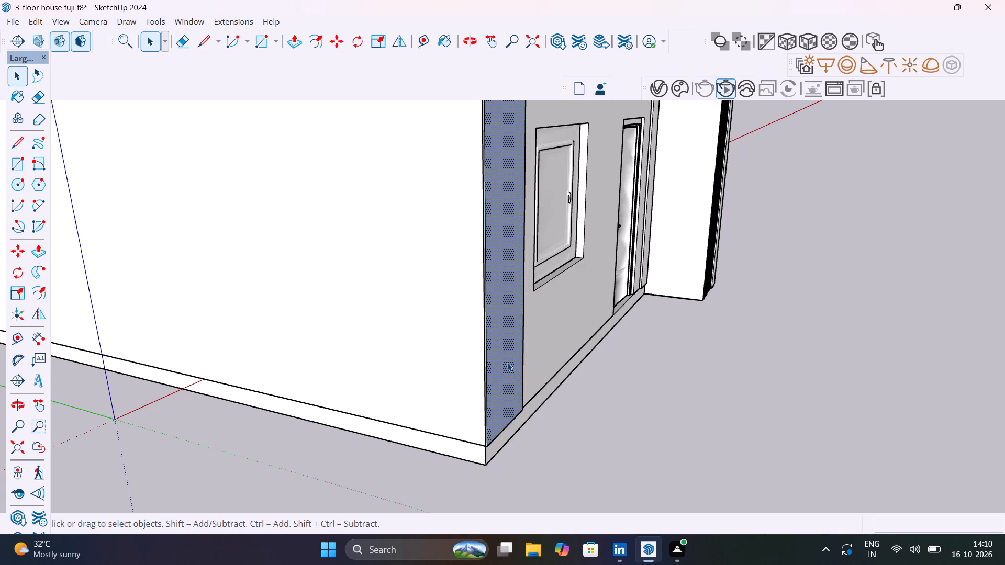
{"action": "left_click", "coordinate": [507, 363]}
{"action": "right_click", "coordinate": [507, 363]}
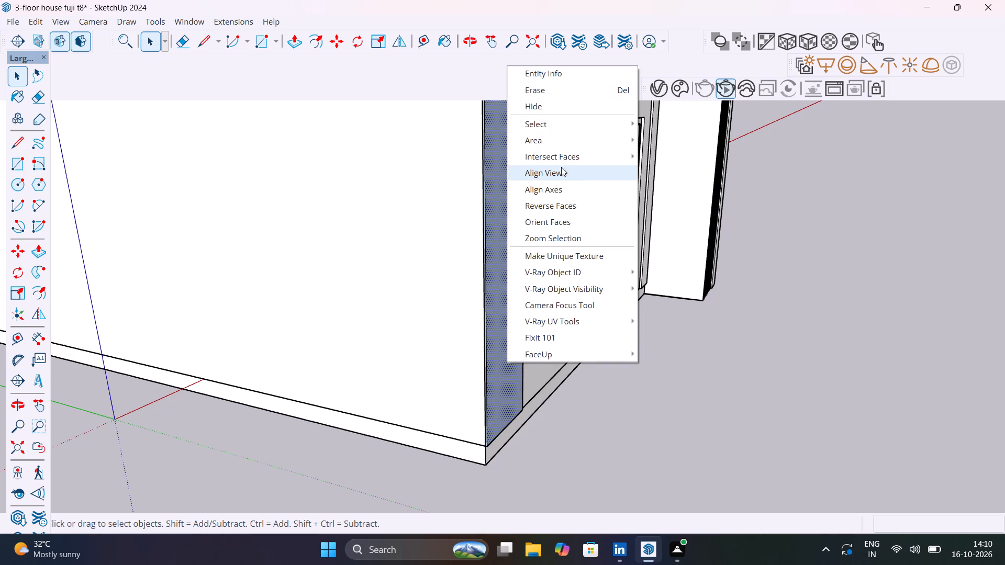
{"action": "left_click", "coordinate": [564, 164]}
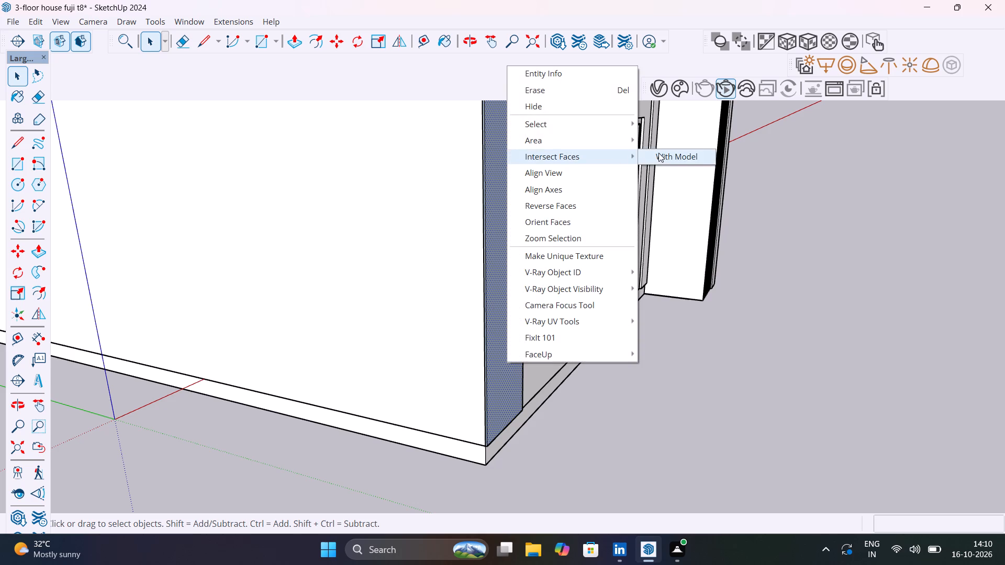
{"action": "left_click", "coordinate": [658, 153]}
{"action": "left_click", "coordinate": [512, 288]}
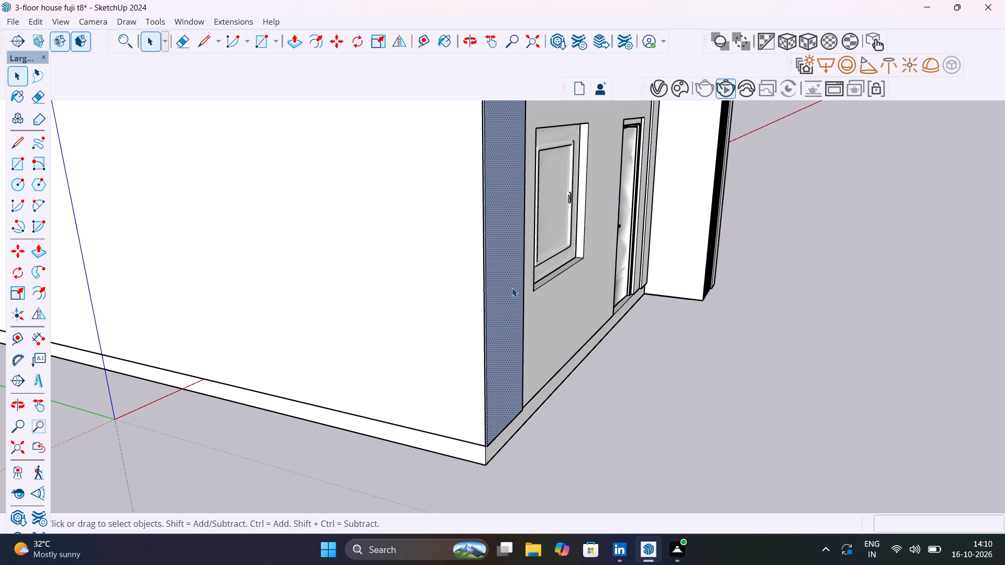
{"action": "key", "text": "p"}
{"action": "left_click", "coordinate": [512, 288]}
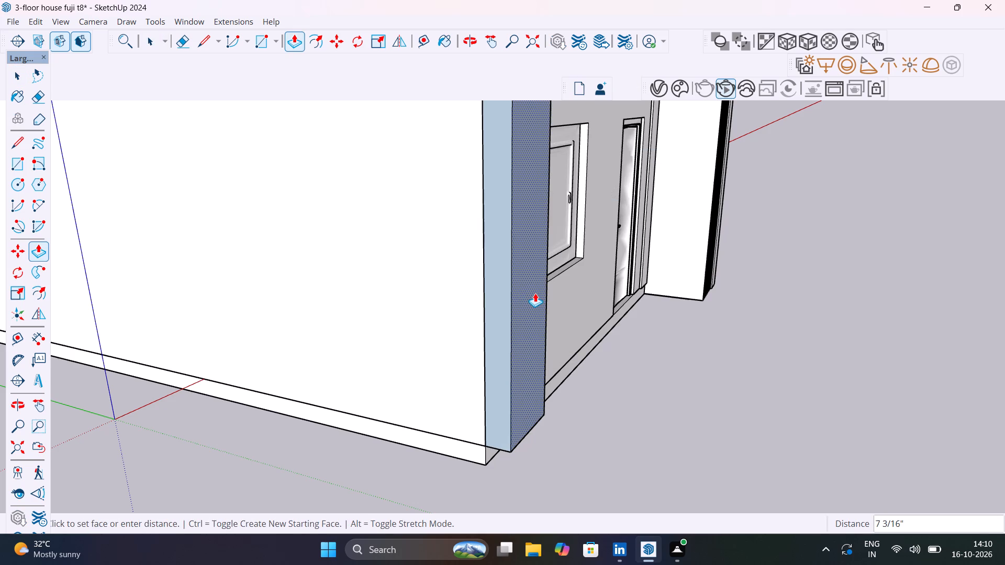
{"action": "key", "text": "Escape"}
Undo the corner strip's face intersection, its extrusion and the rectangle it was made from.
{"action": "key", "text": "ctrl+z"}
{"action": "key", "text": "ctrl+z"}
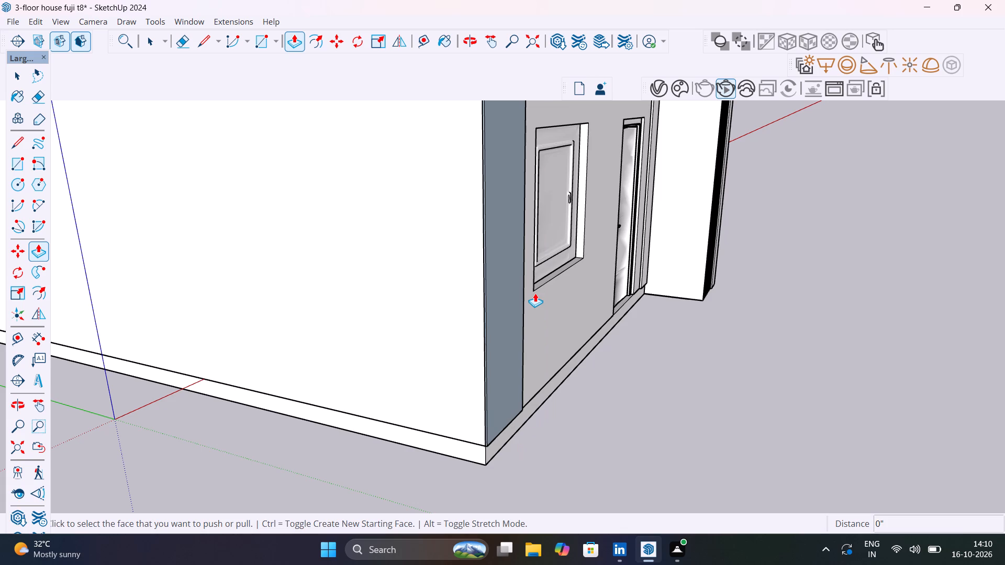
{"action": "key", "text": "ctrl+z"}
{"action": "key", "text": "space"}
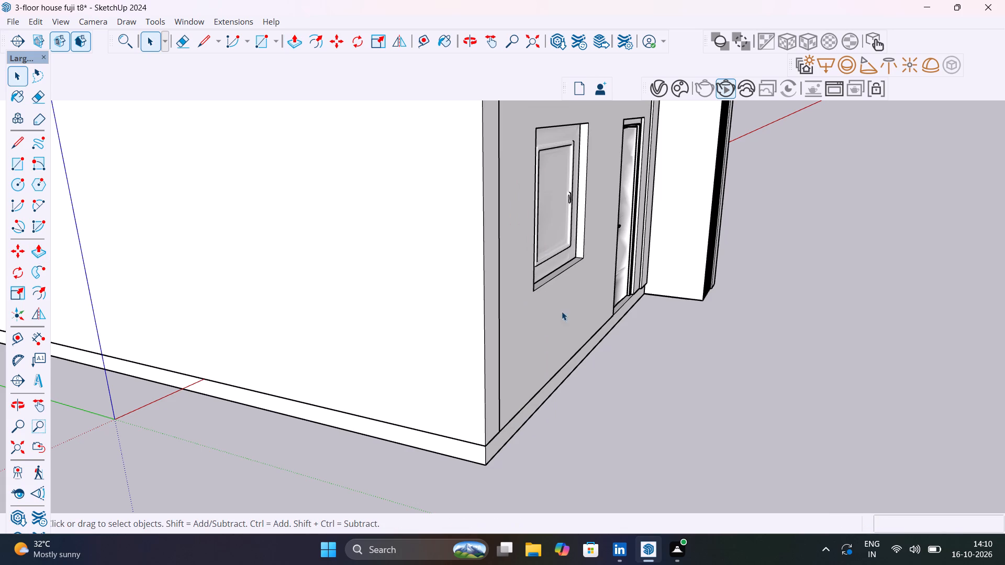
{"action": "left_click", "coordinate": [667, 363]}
Inside the ground-floor front wall's group, draw a vertical rectangle about 2' by 10' from the house corner under the overhang to the plinth's top.
{"action": "scroll", "coordinate": [667, 363], "scroll_direction": "down", "scroll_amount": 5}
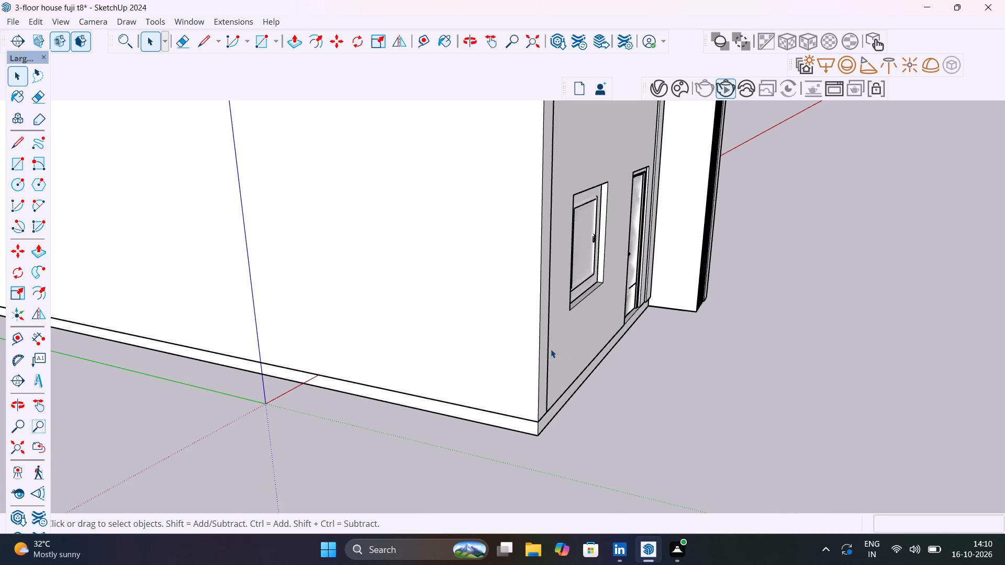
{"action": "left_click", "coordinate": [552, 348]}
{"action": "double_click", "coordinate": [552, 348]}
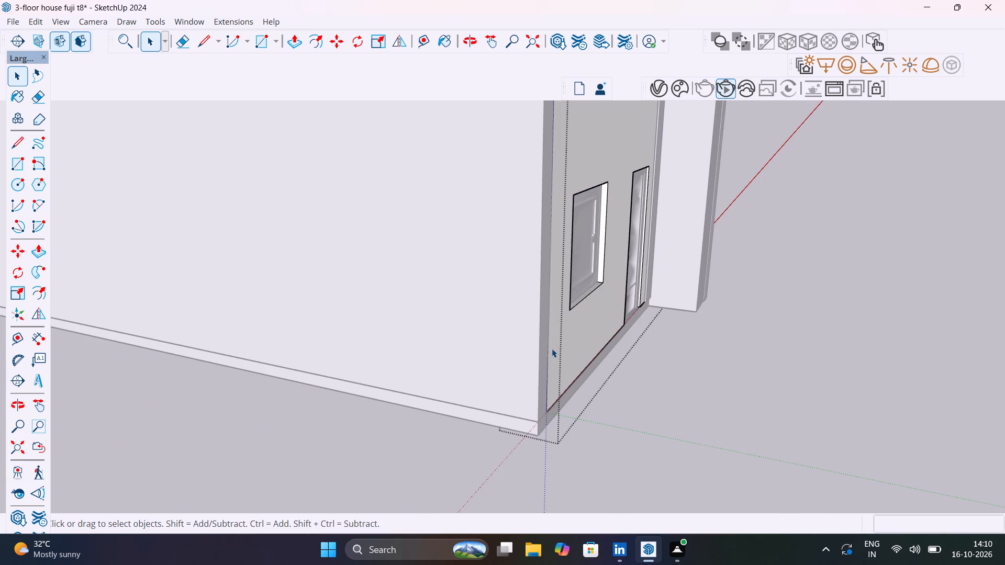
{"action": "scroll", "coordinate": [552, 348], "scroll_direction": "up", "scroll_amount": 4}
{"action": "middle_click_drag", "start_coordinate": [560, 349], "coordinate": [445, 329]}
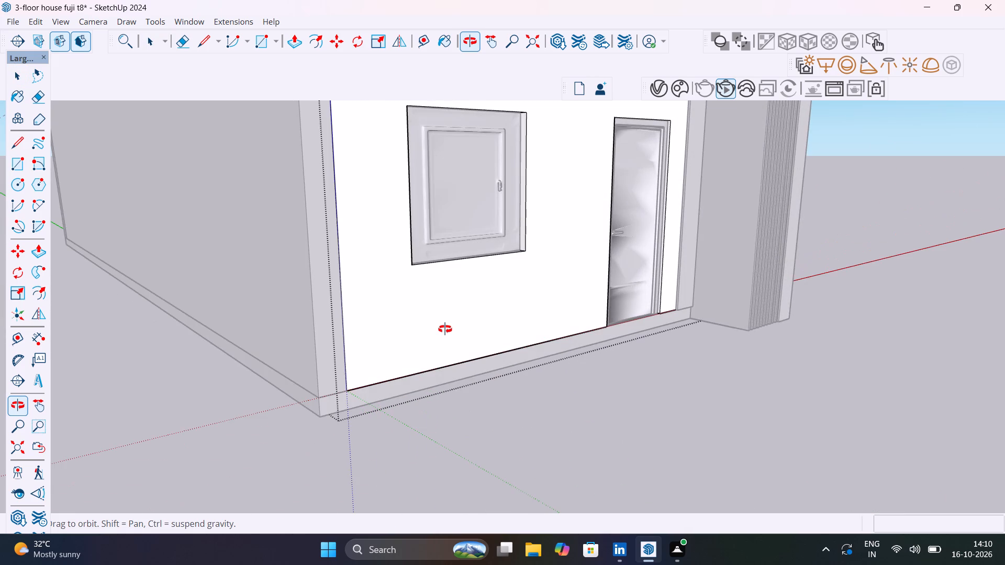
{"action": "middle_click_drag", "start_coordinate": [445, 329], "coordinate": [495, 337]}
{"action": "scroll", "coordinate": [495, 337], "scroll_direction": "down", "scroll_amount": 5}
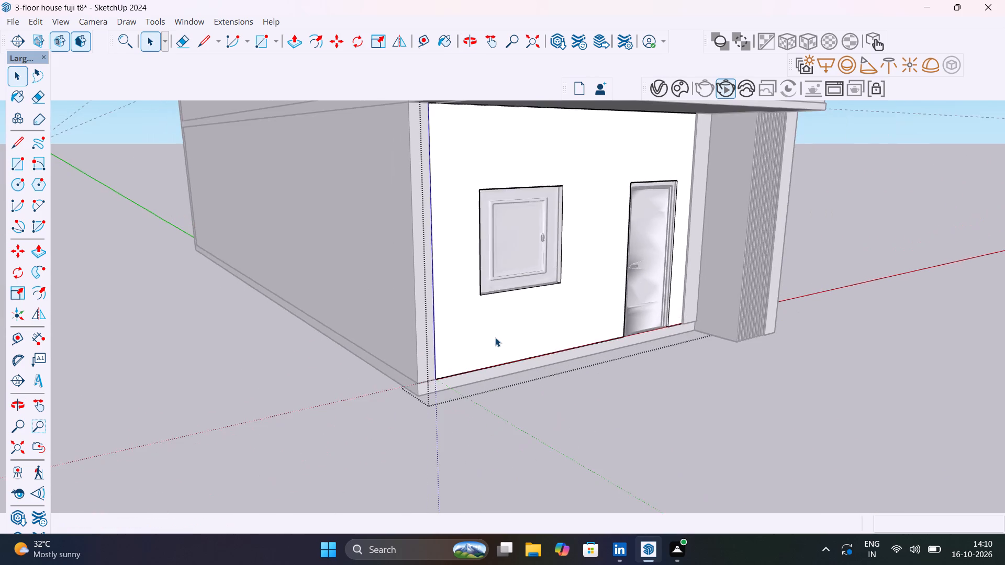
{"action": "scroll", "coordinate": [495, 337], "scroll_direction": "down", "scroll_amount": 3}
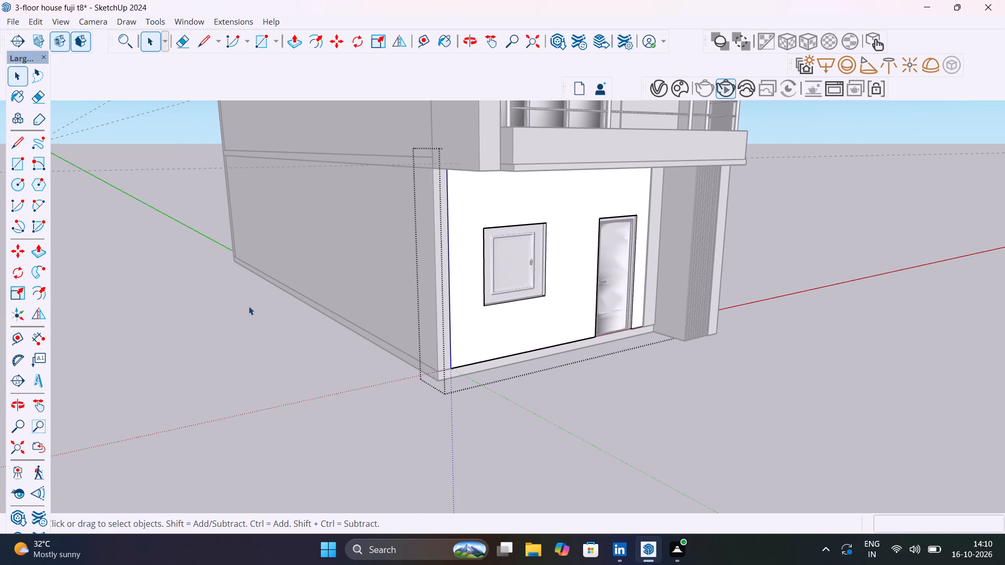
{"action": "scroll", "coordinate": [460, 225], "scroll_direction": "up", "scroll_amount": 5}
{"action": "middle_click_drag", "start_coordinate": [454, 224], "coordinate": [412, 207]}
{"action": "key", "text": "r"}
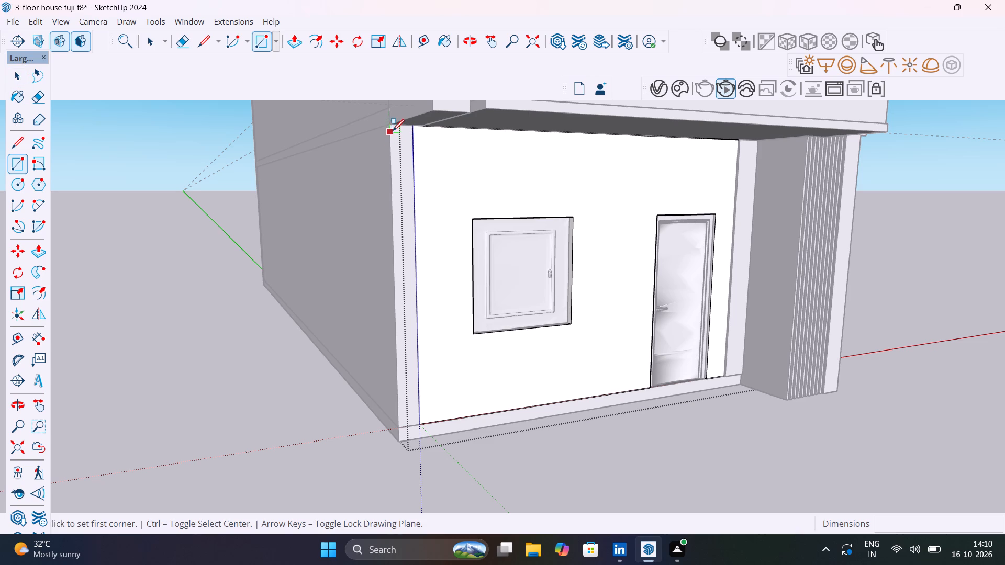
{"action": "left_click", "coordinate": [393, 130]}
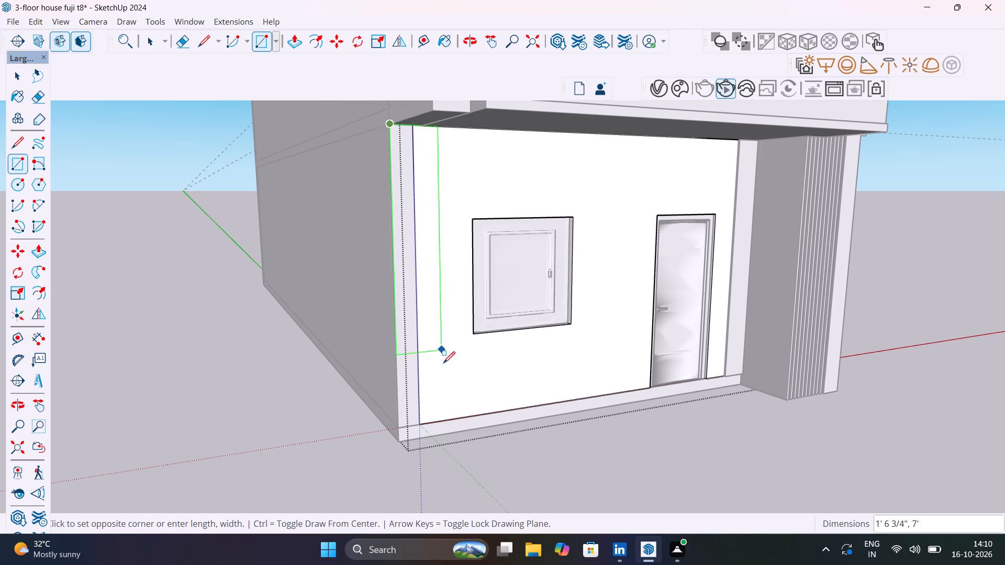
{"action": "left_click", "coordinate": [453, 420]}
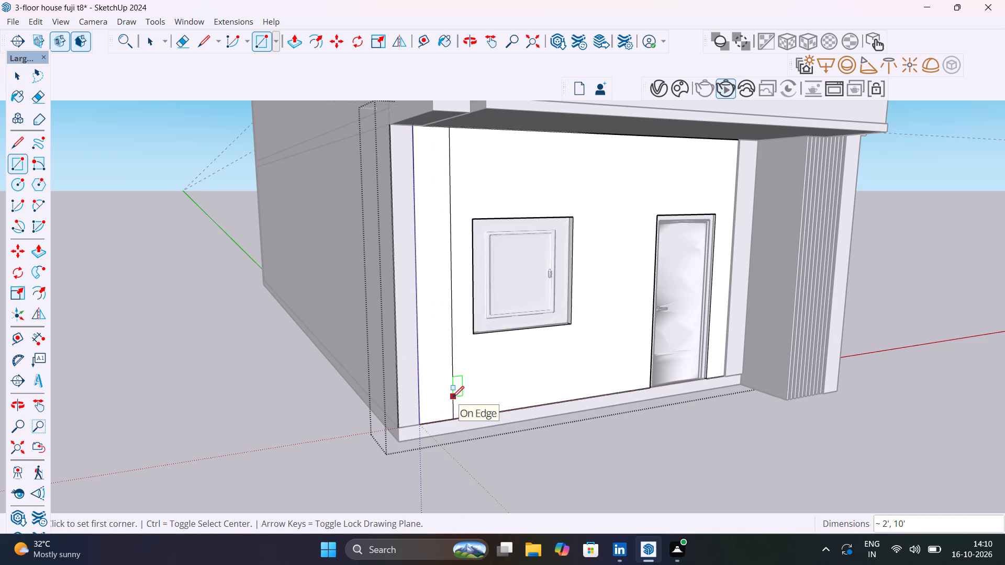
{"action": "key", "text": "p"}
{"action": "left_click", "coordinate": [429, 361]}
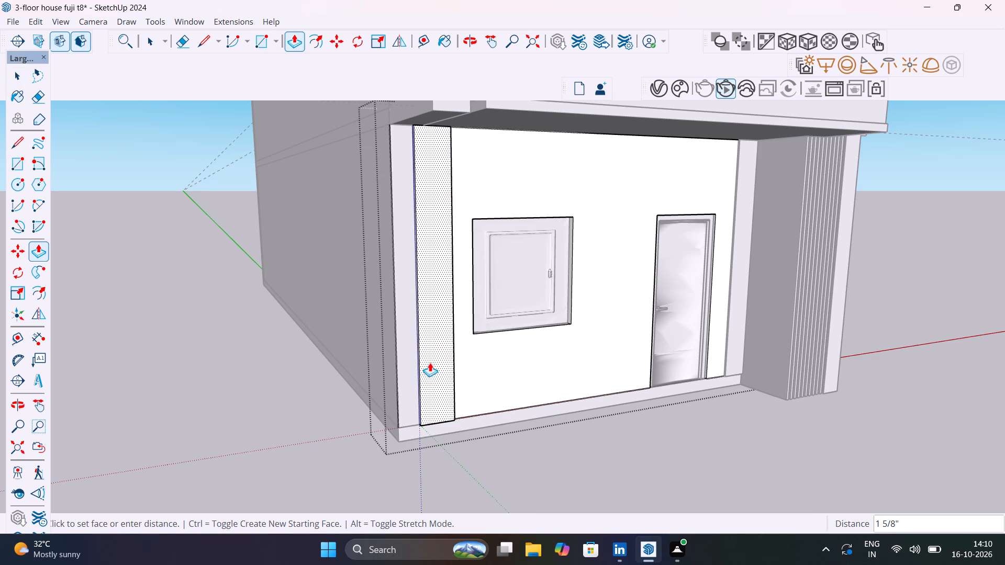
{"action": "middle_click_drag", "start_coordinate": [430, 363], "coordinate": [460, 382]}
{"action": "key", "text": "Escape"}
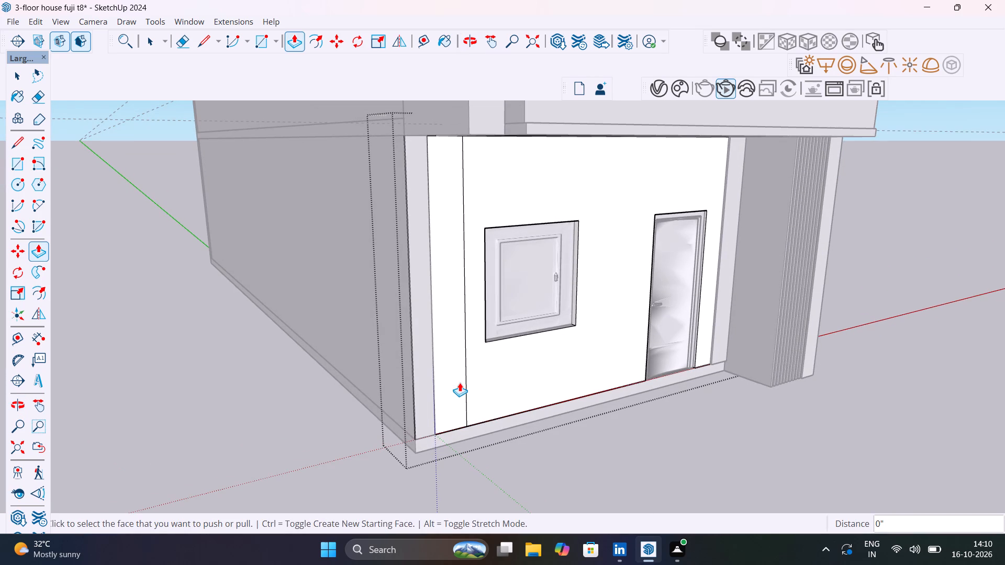
Close the front wall's group, then group the ground-floor side wall and front wall together.
{"action": "key", "text": "space"}
{"action": "left_click", "coordinate": [313, 415]}
{"action": "left_click", "coordinate": [393, 353]}
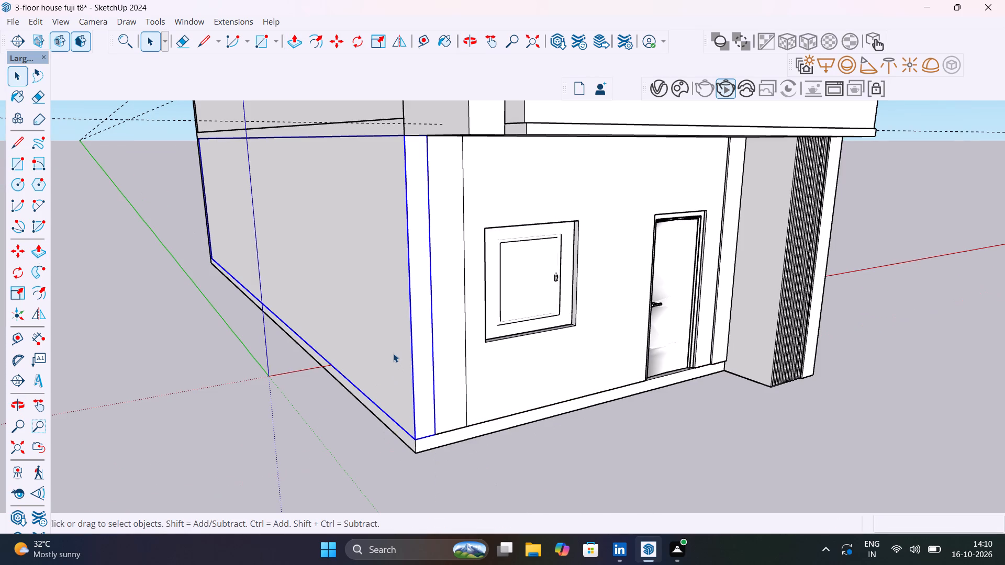
{"action": "left_click", "coordinate": [477, 377], "text": "shift"}
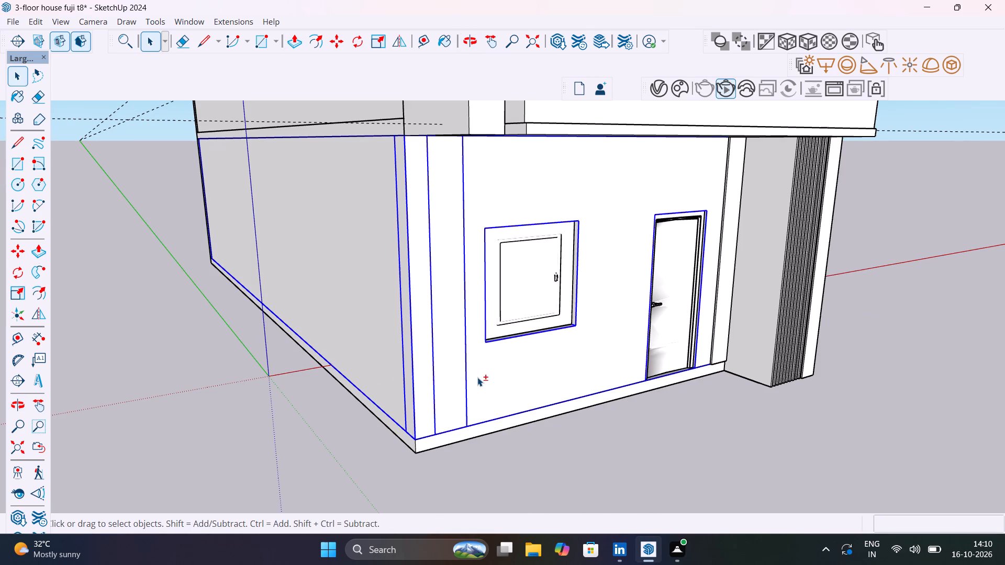
{"action": "right_click", "coordinate": [458, 346], "text": "shift"}
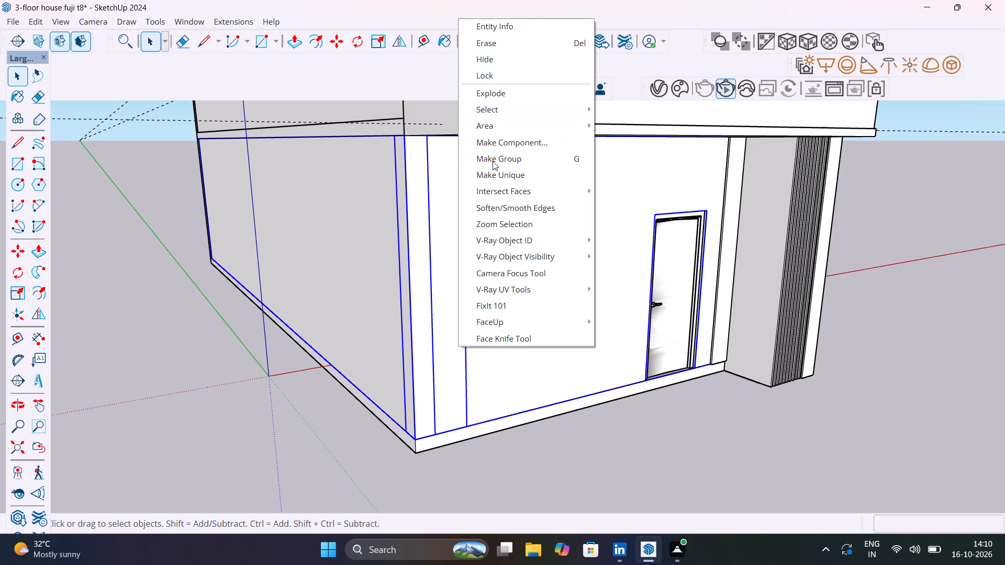
{"action": "left_click", "coordinate": [499, 162], "text": "shift"}
{"action": "left_click", "coordinate": [222, 314]}
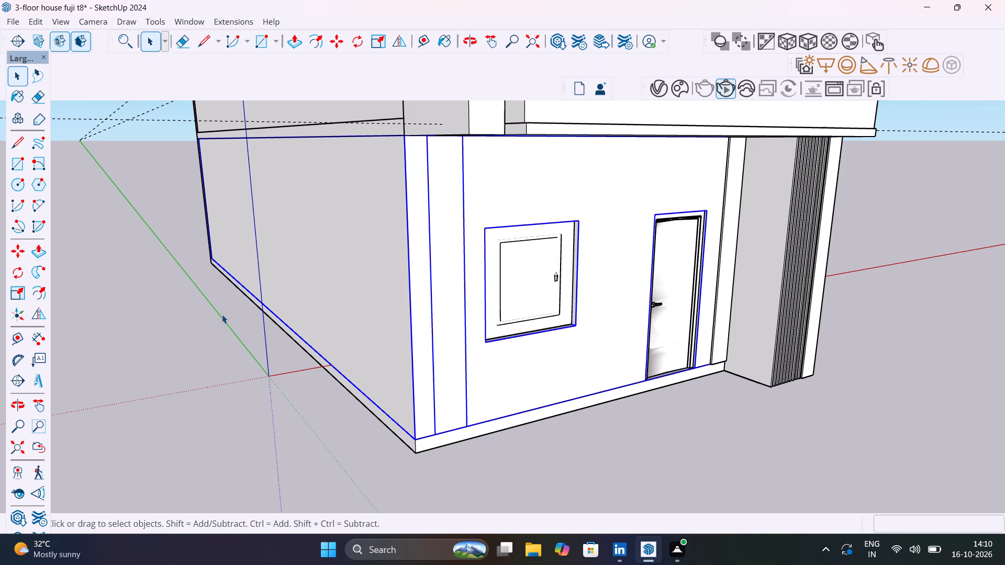
Inside the front wall's nested group, delete the rectangle's vertical edge between the house corner and the window, then close that nested group.
{"action": "middle_click_drag", "start_coordinate": [289, 327], "coordinate": [214, 306]}
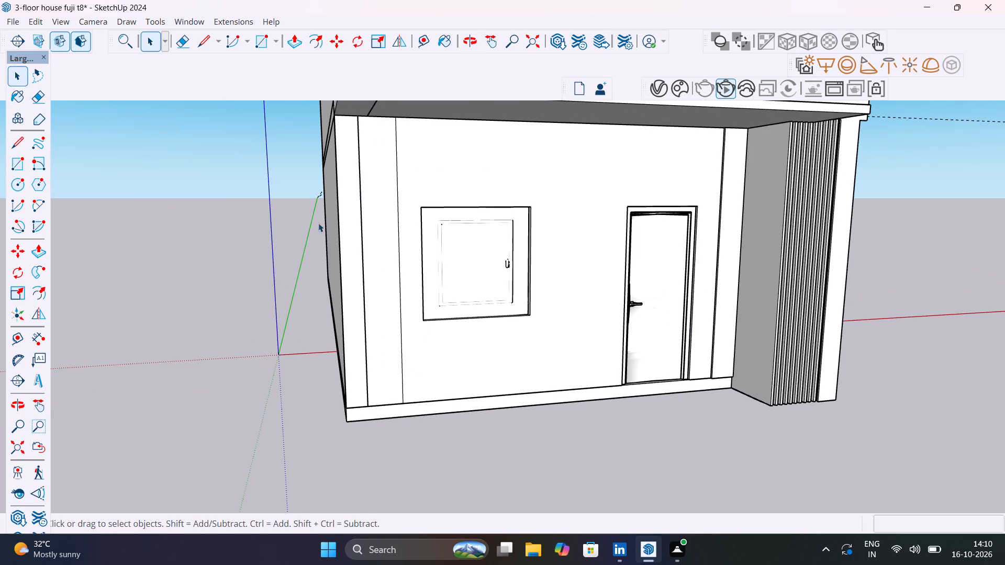
{"action": "left_click", "coordinate": [397, 205]}
{"action": "left_click", "coordinate": [397, 205]}
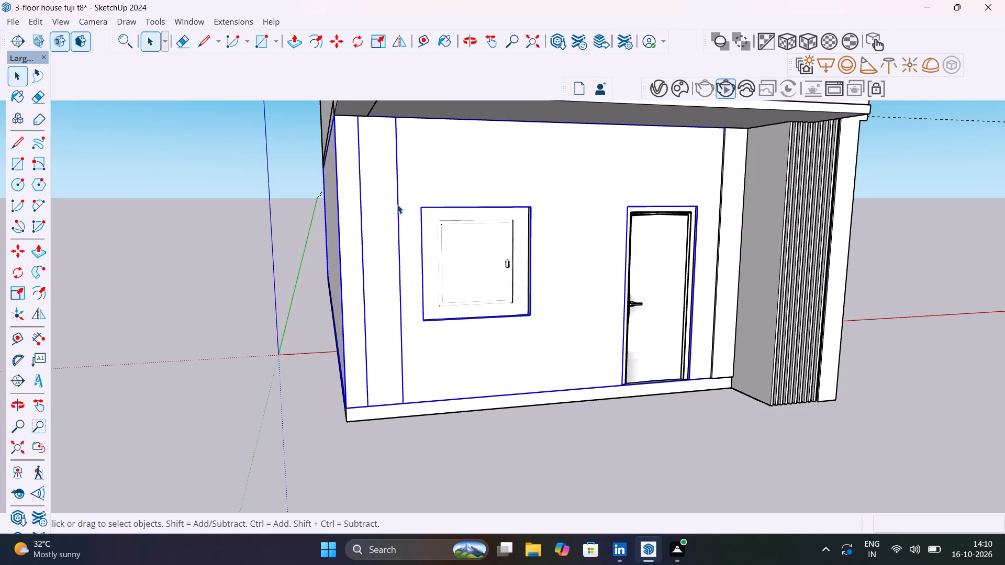
{"action": "triple_click", "coordinate": [397, 205]}
{"action": "left_click", "coordinate": [397, 205]}
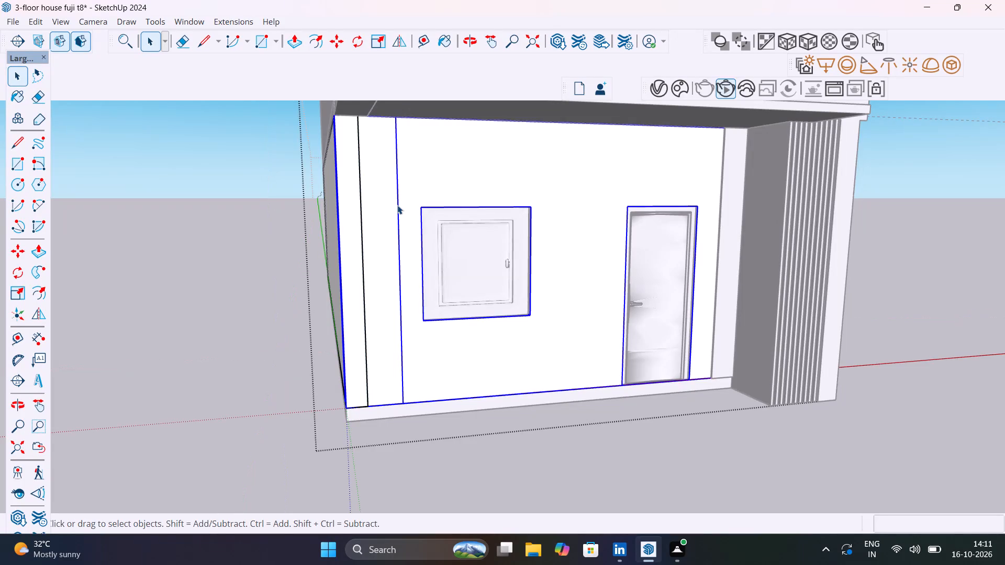
{"action": "double_click", "coordinate": [397, 205]}
{"action": "left_click", "coordinate": [397, 205]}
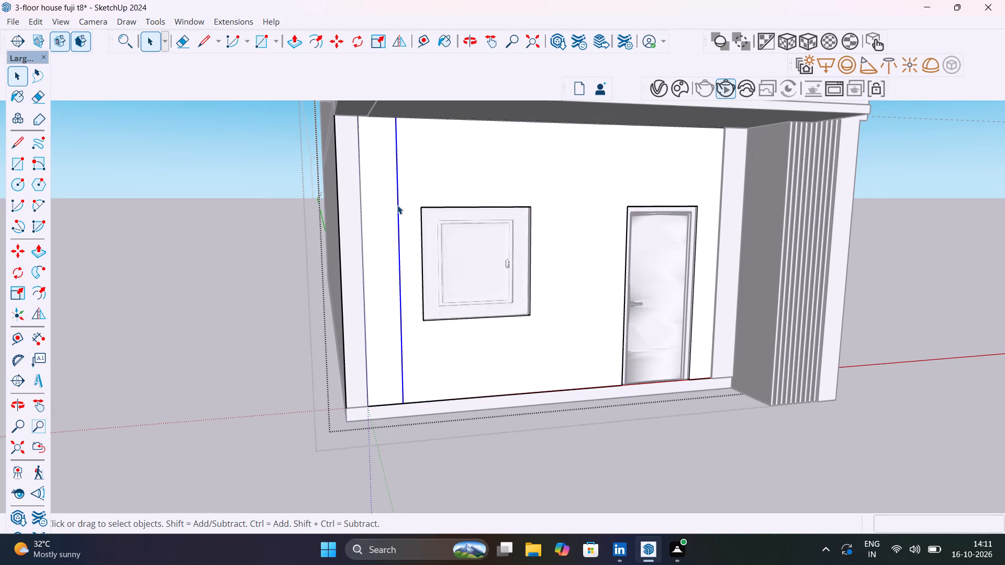
{"action": "key", "text": "Delete"}
{"action": "left_click", "coordinate": [188, 367]}
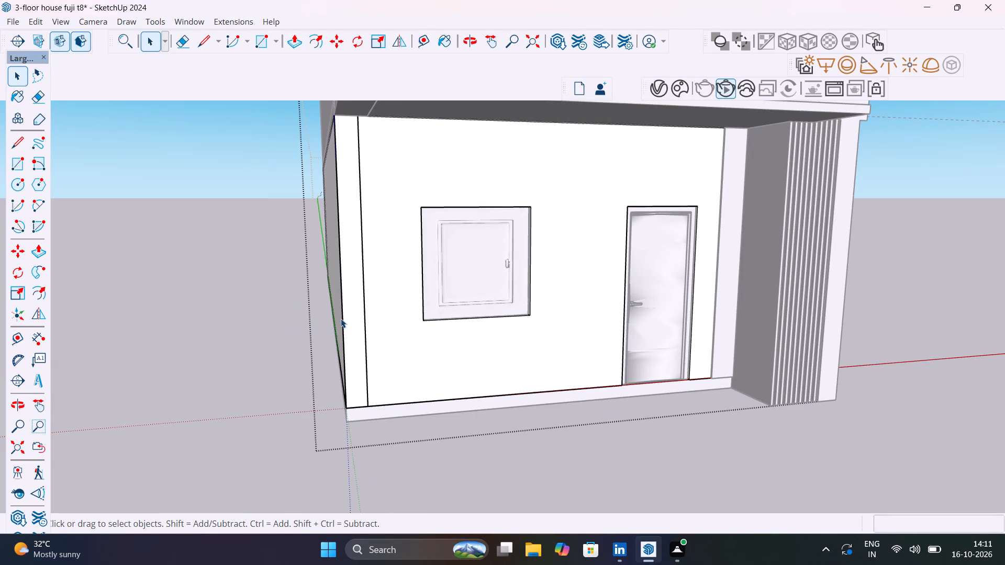
Group the front wall and side wall together inside the open ground-floor wall group.
{"action": "left_click", "coordinate": [341, 319]}
{"action": "middle_click_drag", "start_coordinate": [355, 330], "coordinate": [408, 329]}
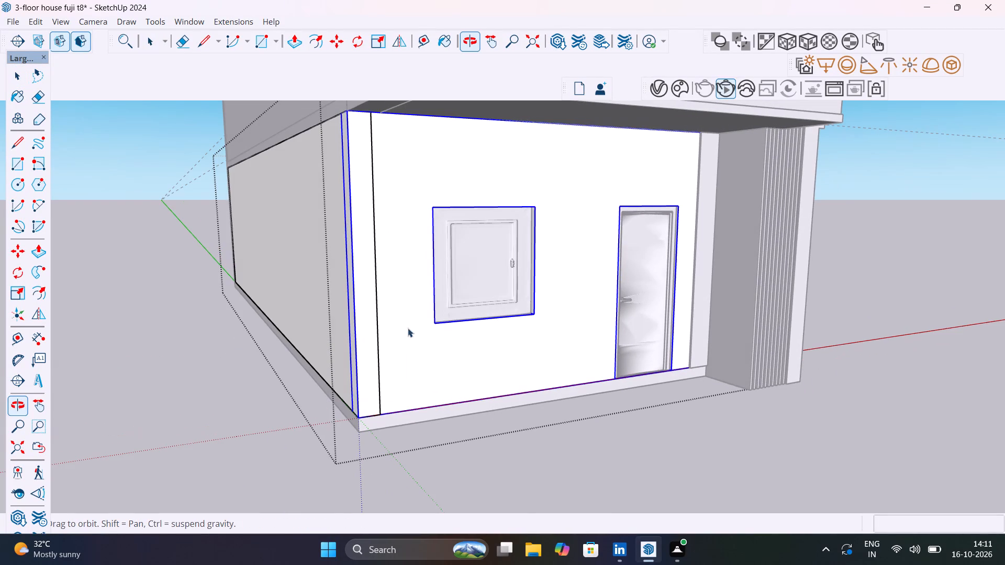
{"action": "left_click", "coordinate": [336, 275], "text": "shift"}
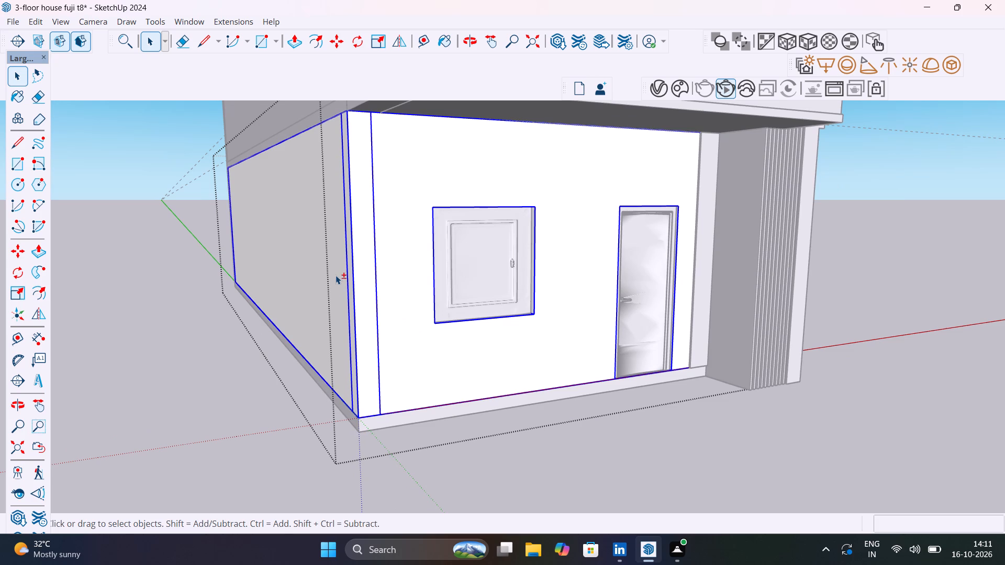
{"action": "right_click", "coordinate": [336, 275], "text": "shift"}
{"action": "left_click", "coordinate": [392, 140], "text": "shift"}
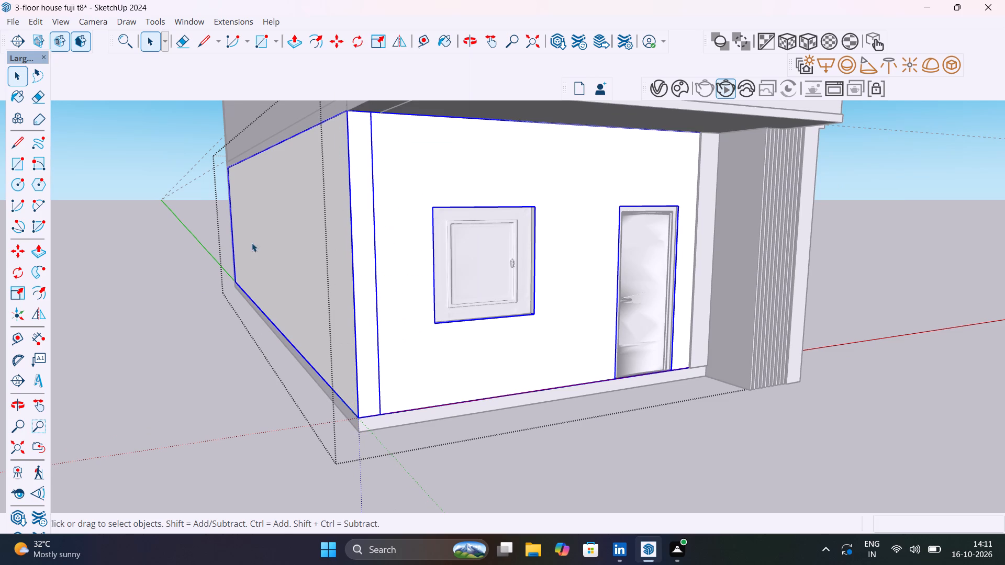
Inside the ground-floor wall group, draw a vertical rectangle about 1' 8 1/2" by 10' from the front corner down to the plinth's top.
{"action": "left_click", "coordinate": [199, 304]}
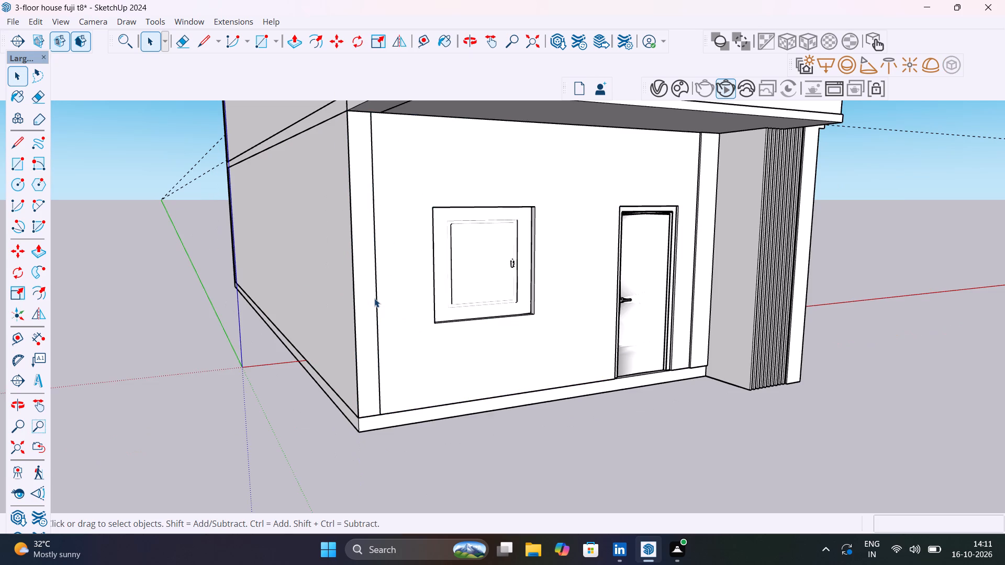
{"action": "double_click", "coordinate": [374, 298]}
{"action": "key", "text": "r"}
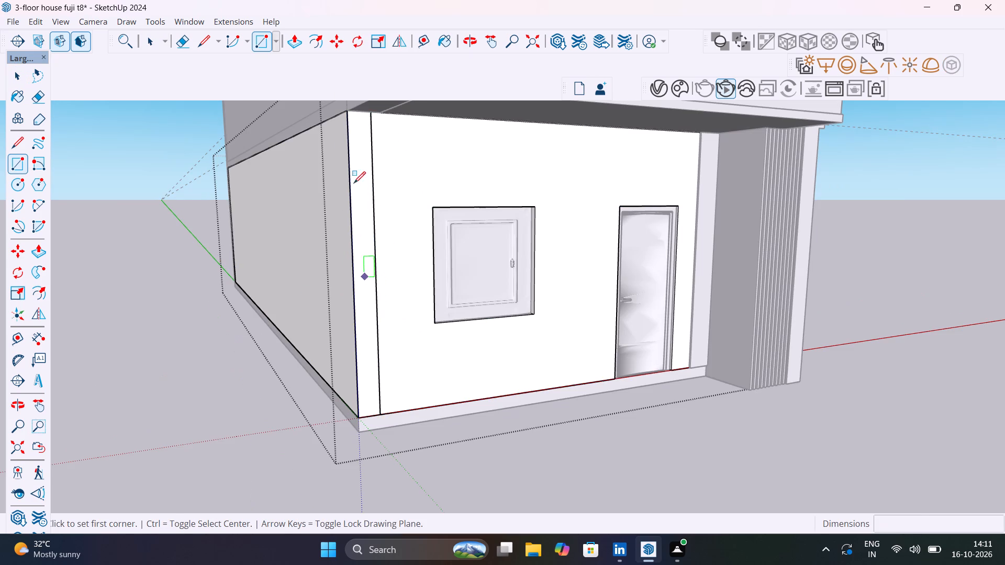
{"action": "left_click", "coordinate": [348, 116]}
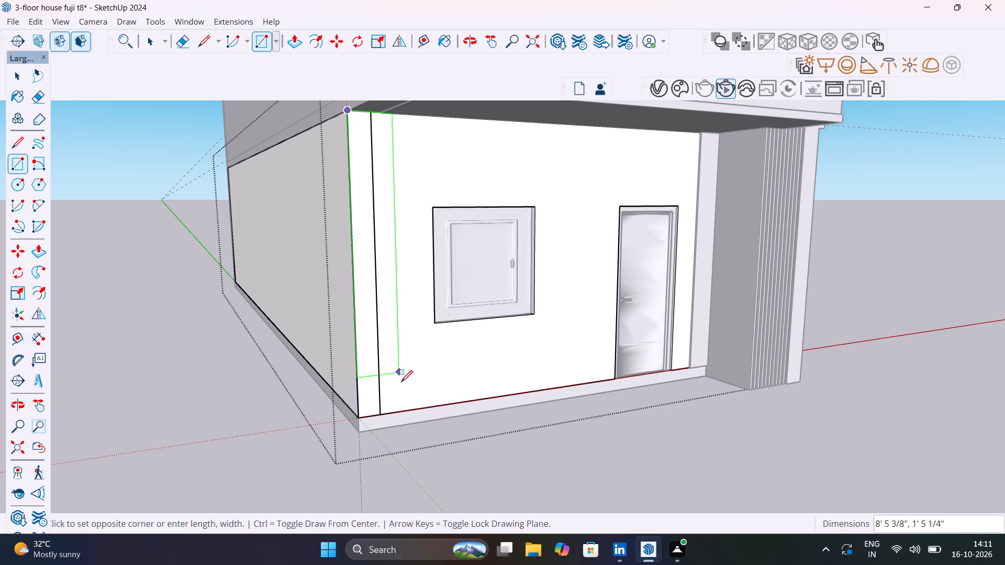
{"action": "left_click", "coordinate": [407, 409]}
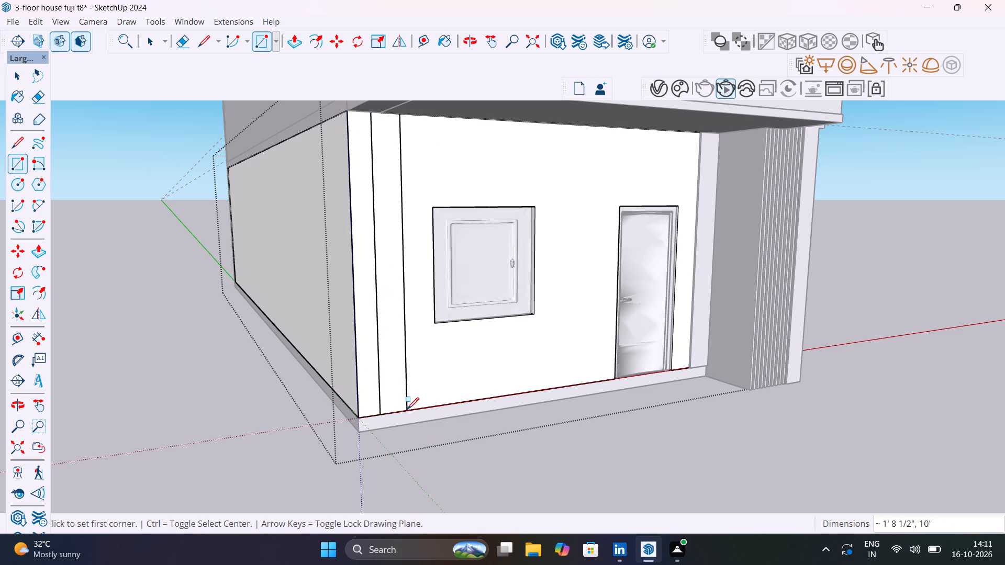
Push/Pull the new corner rectangle outward 2" to form a raised vertical strip.
{"action": "key", "text": "p"}
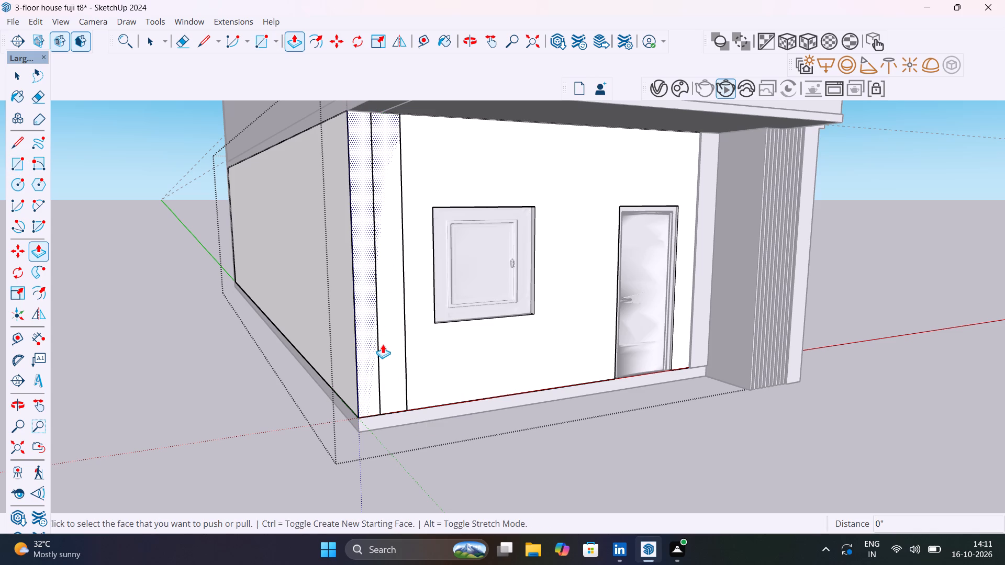
{"action": "left_click", "coordinate": [383, 344]}
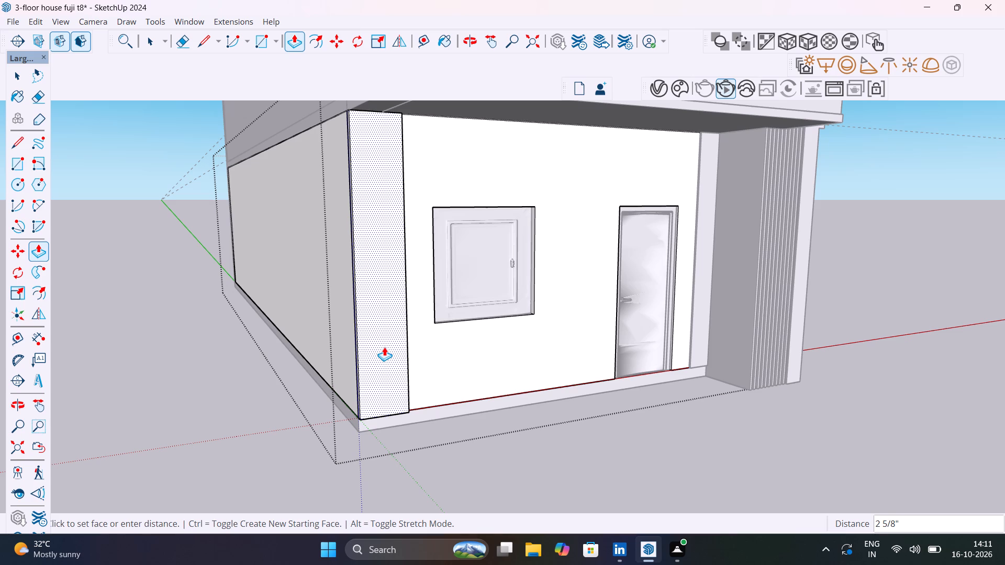
{"action": "type", "text": "2\""}
{"action": "key", "text": "Return"}
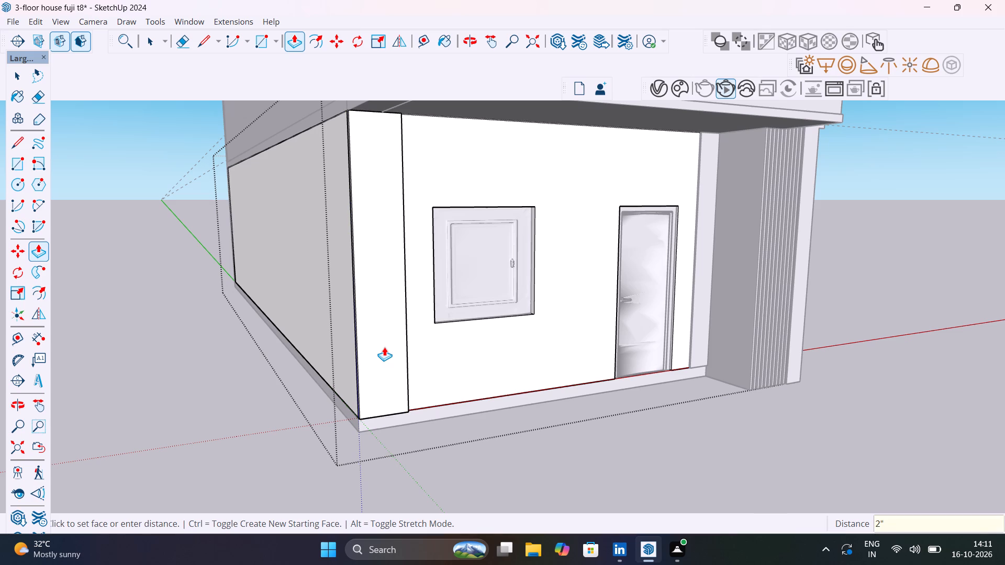
Group the raised corner strip on its own, then close the ground-floor wall group.
{"action": "key", "text": "space"}
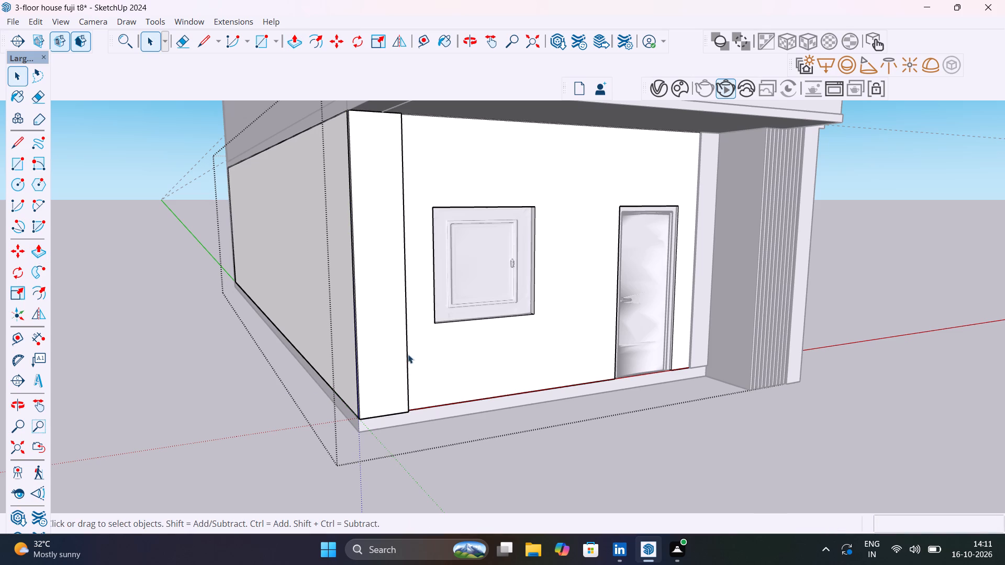
{"action": "triple_click", "coordinate": [378, 364]}
{"action": "right_click", "coordinate": [378, 364]}
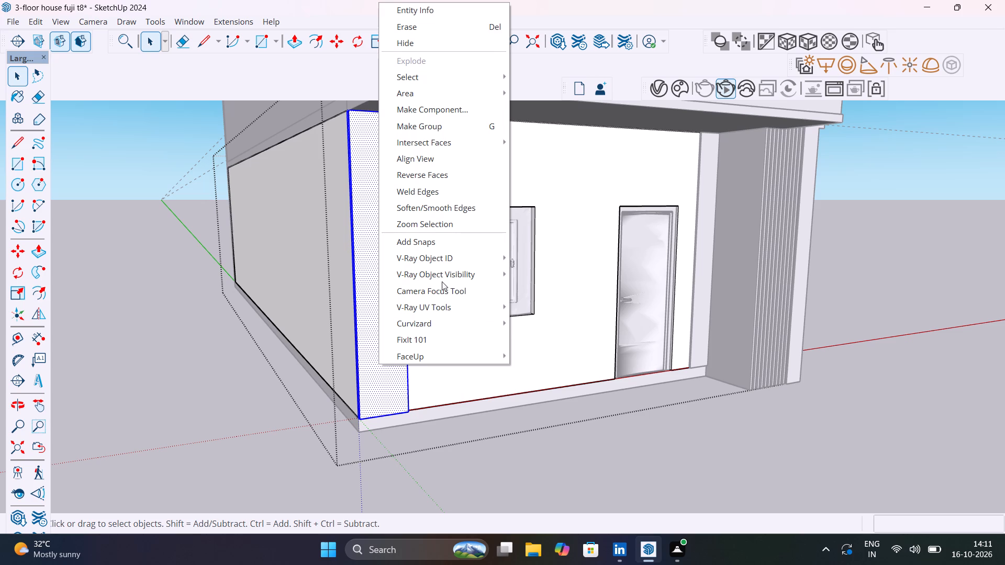
{"action": "left_click", "coordinate": [454, 130]}
{"action": "left_click", "coordinate": [238, 383]}
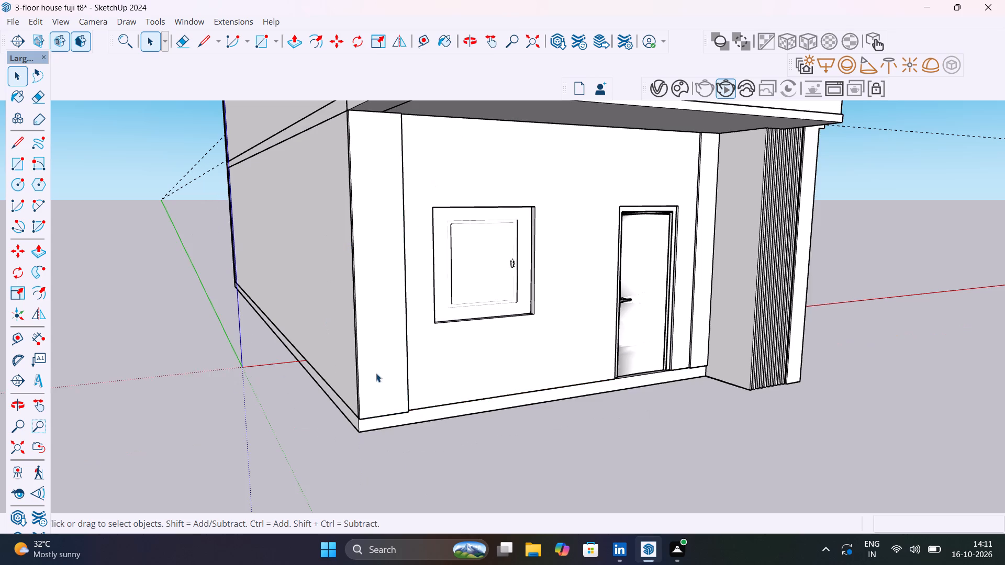
Examine the raised corner strip and the whole three-floor front from several angles and distances.
{"action": "scroll", "coordinate": [414, 382], "scroll_direction": "down", "scroll_amount": 4}
{"action": "middle_click_drag", "start_coordinate": [414, 369], "coordinate": [339, 467]}
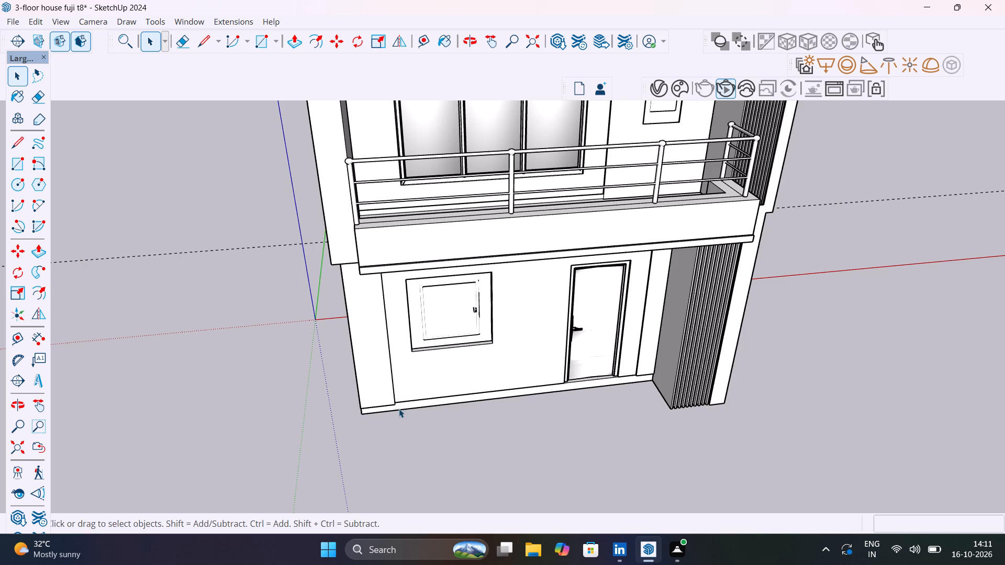
{"action": "middle_click_drag", "start_coordinate": [486, 349], "coordinate": [554, 251]}
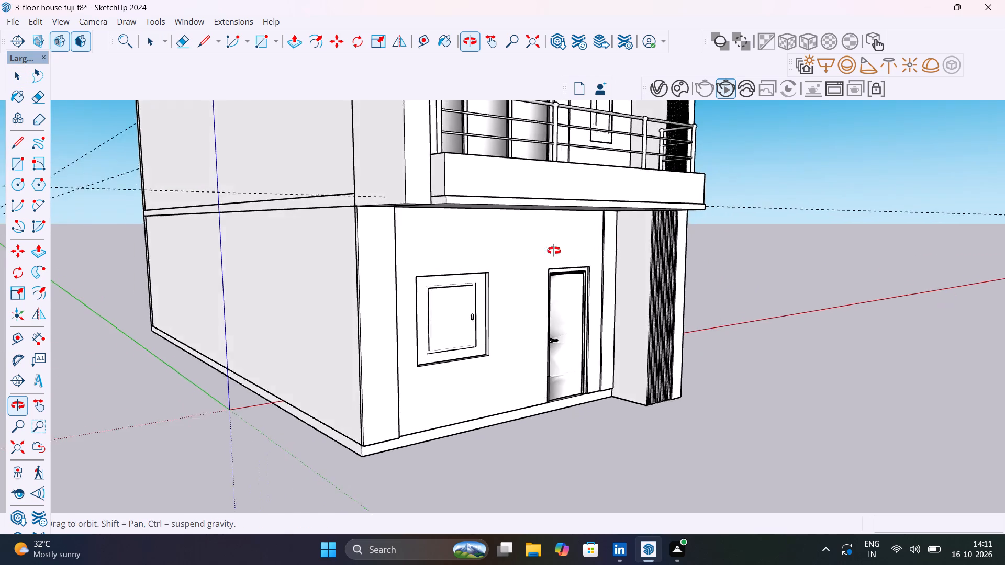
{"action": "middle_click_drag", "start_coordinate": [554, 251], "coordinate": [473, 261]}
{"action": "scroll", "coordinate": [554, 289], "scroll_direction": "down", "scroll_amount": 14}
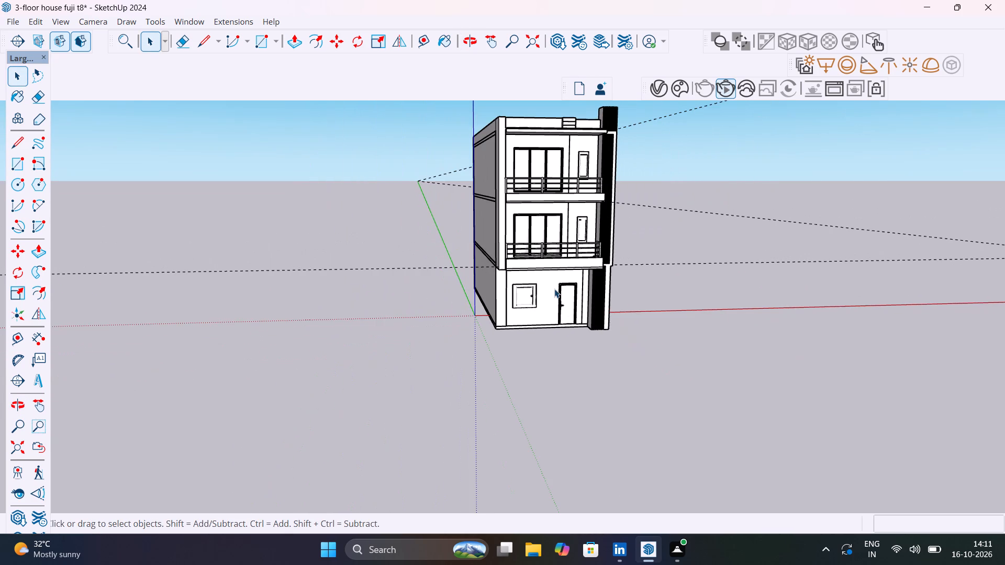
{"action": "middle_click_drag", "start_coordinate": [560, 271], "coordinate": [528, 335]}
{"action": "scroll", "coordinate": [560, 270], "scroll_direction": "down", "scroll_amount": 1}
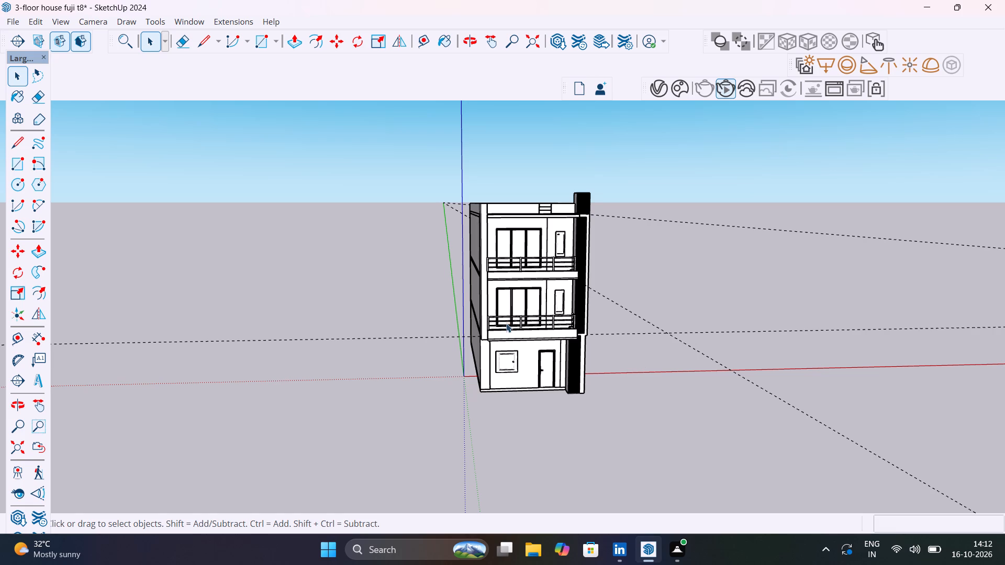
{"action": "scroll", "coordinate": [543, 389], "scroll_direction": "up", "scroll_amount": 20}
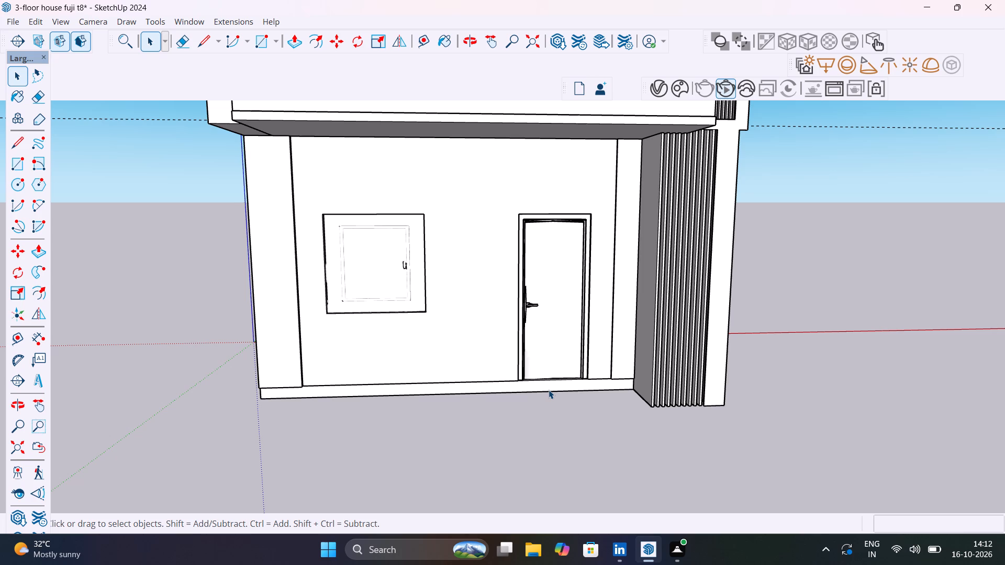
Open the Chaos Cosmos library and search it for brick.
{"action": "left_click", "coordinate": [682, 92]}
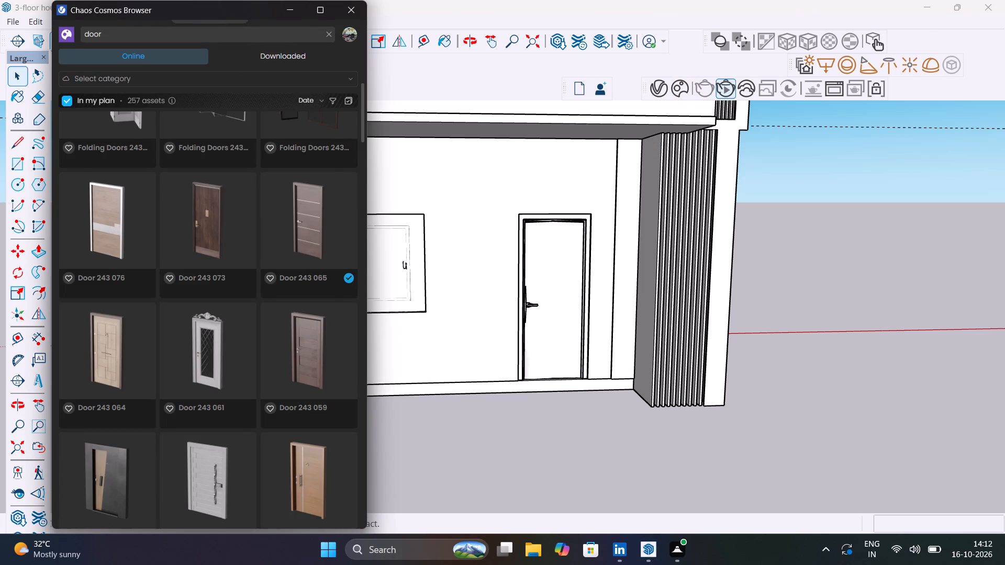
{"action": "left_click", "coordinate": [271, 39]}
{"action": "key", "text": "BackSpace"}
{"action": "key", "text": "BackSpace"}
{"action": "key", "text": "BackSpace"}
{"action": "key", "text": "BackSpace"}
{"action": "key", "text": "BackSpace"}
{"action": "key", "text": "BackSpace"}
{"action": "key", "text": "BackSpace"}
{"action": "key", "text": "BackSpace"}
{"action": "key", "text": "BackSpace"}
{"action": "key", "text": "BackSpace"}
{"action": "key", "text": "BackSpace"}
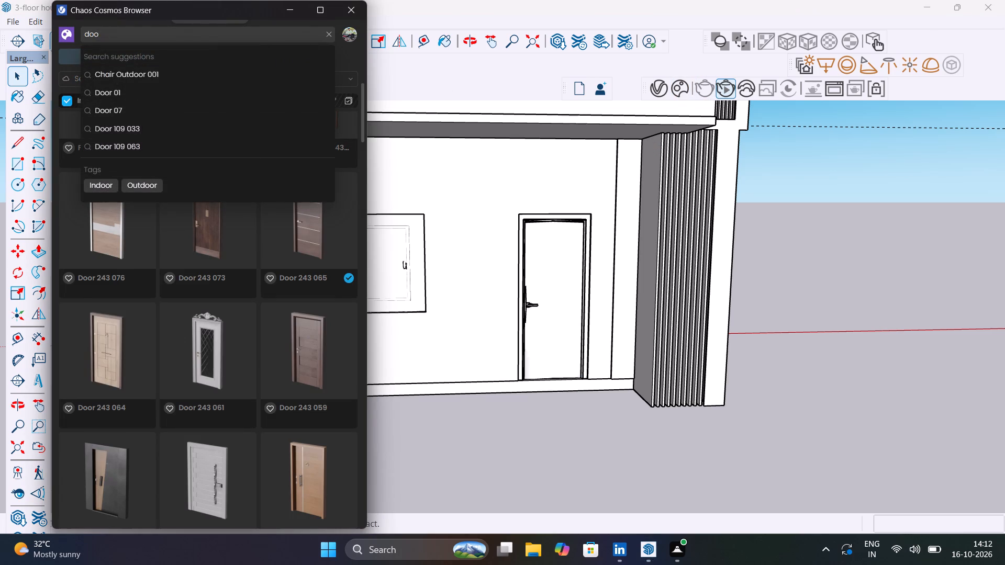
{"action": "type", "text": "BRICK"}
{"action": "key", "text": "Return"}
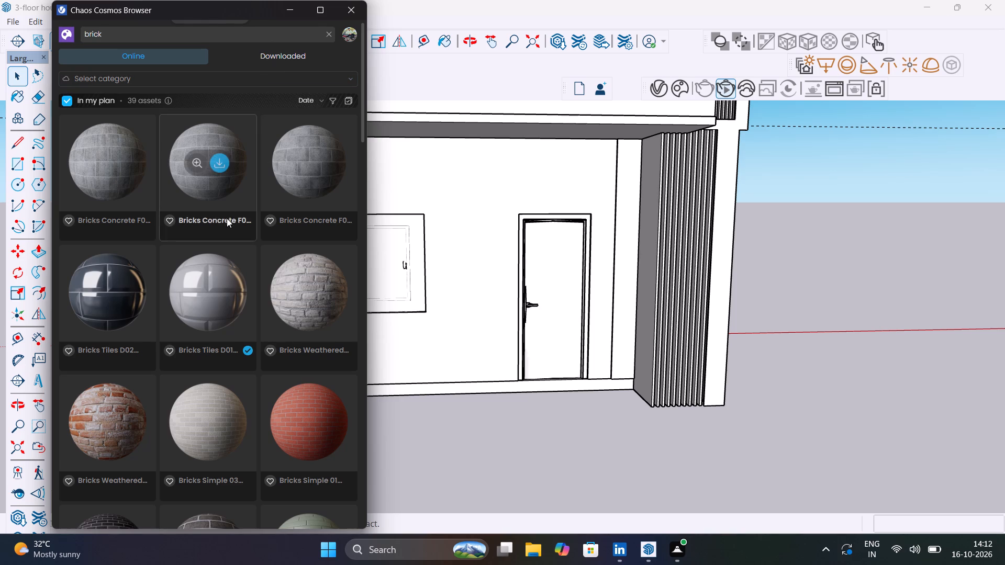
Download the Bricks A03 100cm material and browse the other brick materials.
{"action": "scroll", "coordinate": [227, 218], "scroll_direction": "down", "scroll_amount": 2}
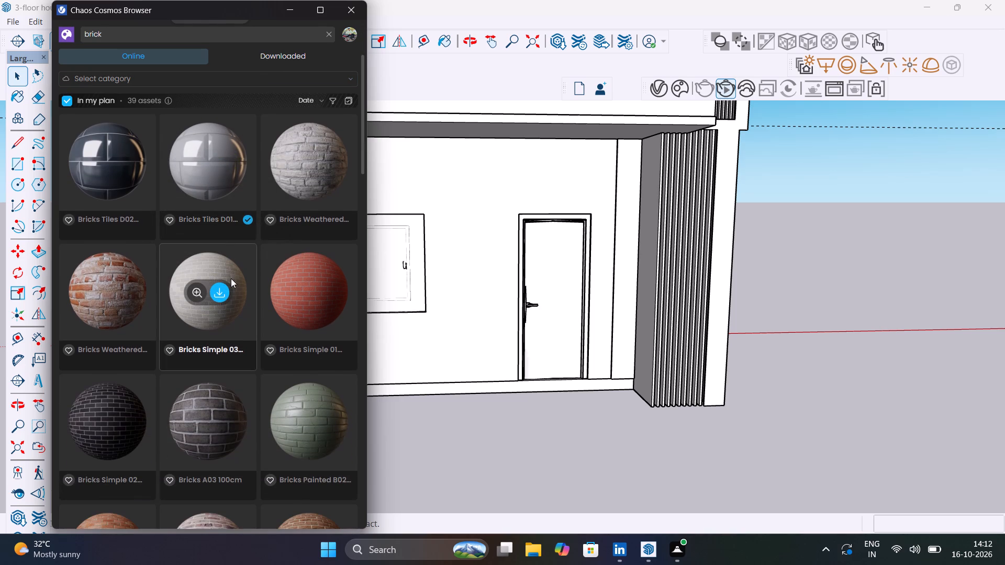
{"action": "left_click", "coordinate": [214, 421]}
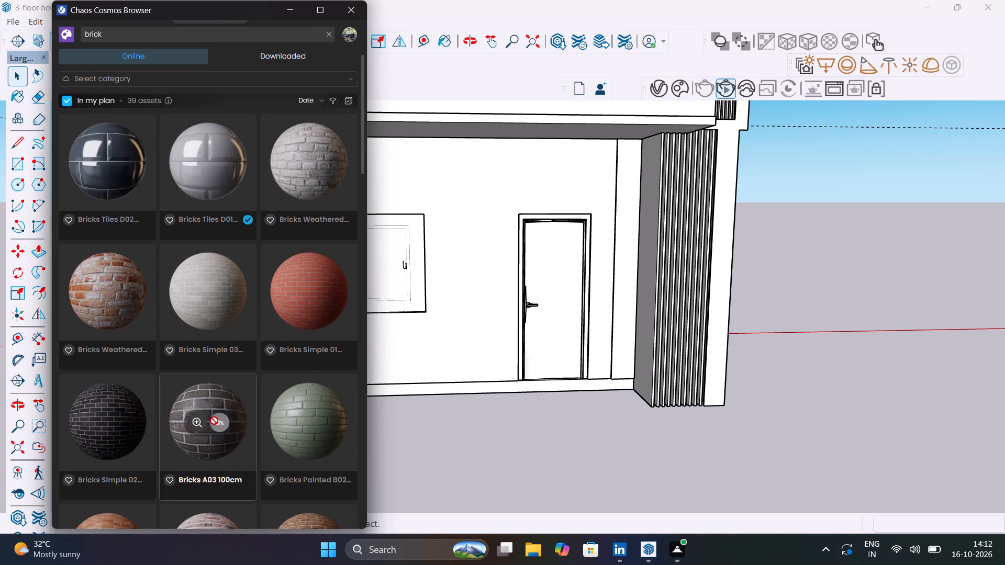
{"action": "scroll", "coordinate": [214, 421], "scroll_direction": "down", "scroll_amount": 6}
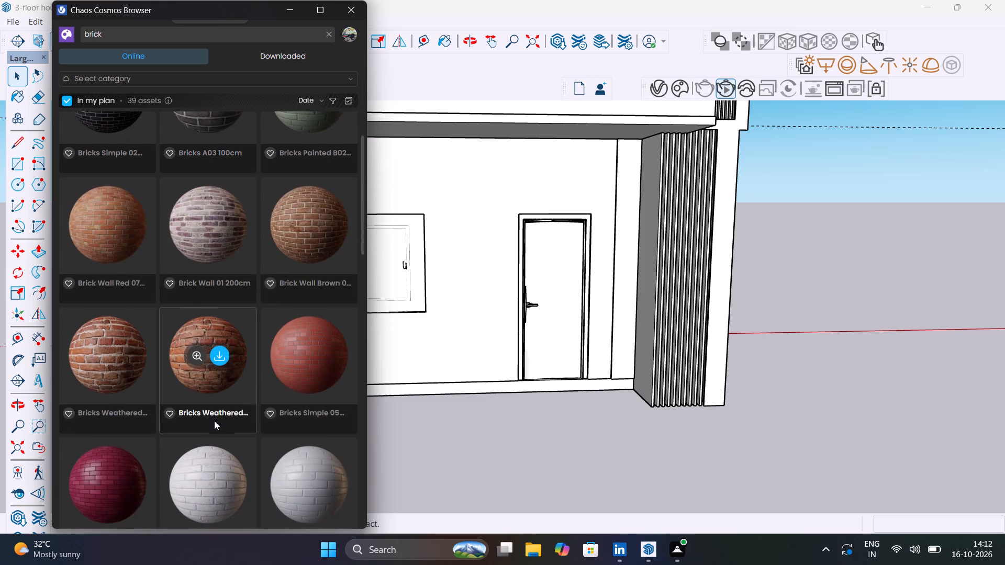
{"action": "scroll", "coordinate": [214, 421], "scroll_direction": "down", "scroll_amount": 3}
{"action": "scroll", "coordinate": [214, 421], "scroll_direction": "up", "scroll_amount": 7}
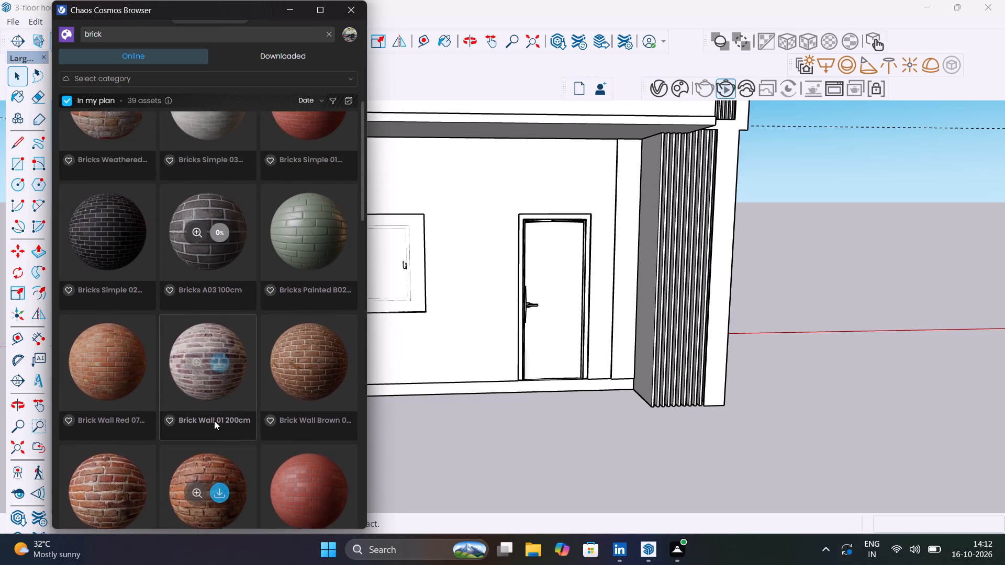
{"action": "scroll", "coordinate": [214, 421], "scroll_direction": "up", "scroll_amount": 2}
Open the V-Ray Asset Editor beside the model and import the Bricks A03 100cm material into the scene.
{"action": "left_click", "coordinate": [655, 84]}
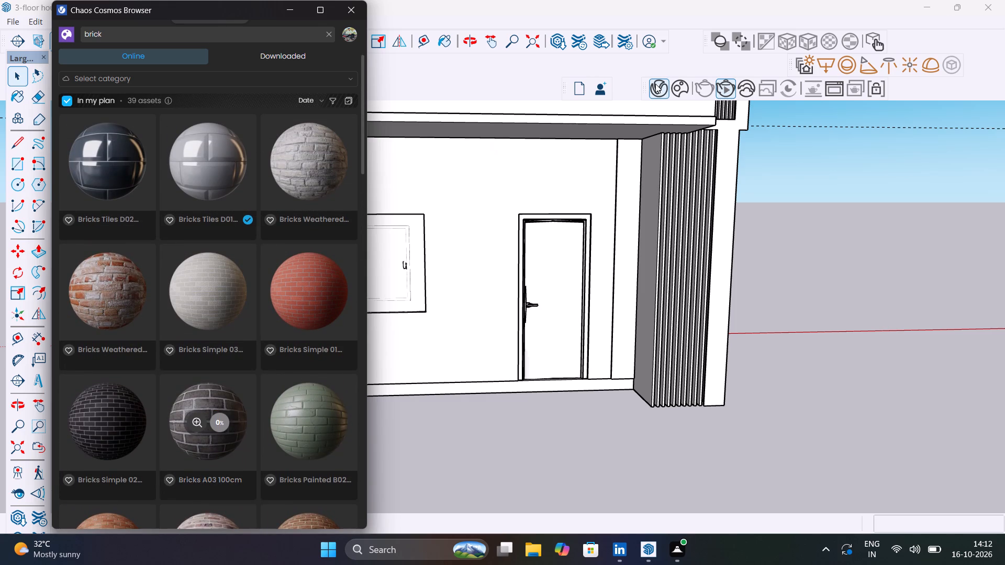
{"action": "left_click_drag", "start_coordinate": [825, 102], "coordinate": [861, 99]}
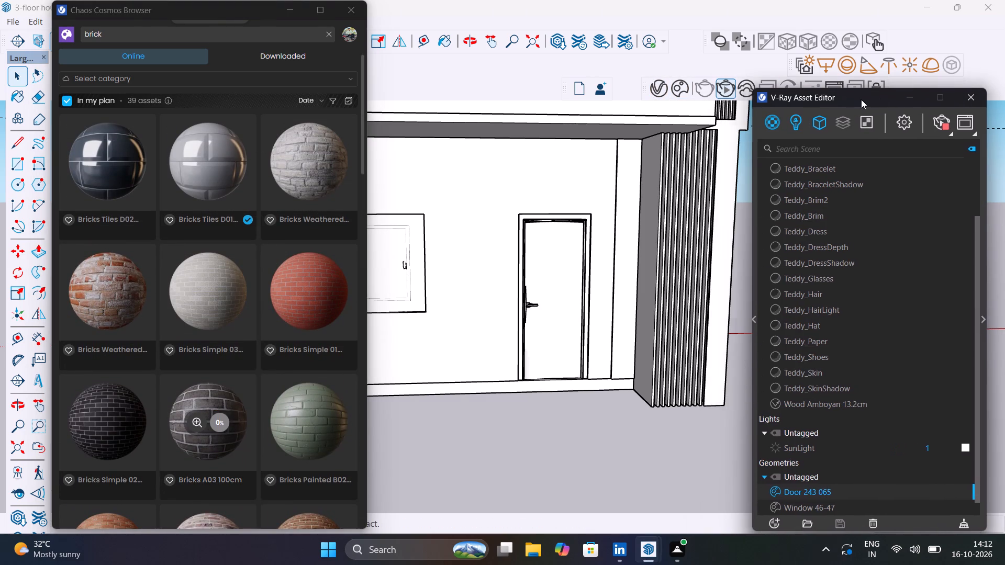
{"action": "left_click_drag", "start_coordinate": [861, 99], "coordinate": [862, 99]}
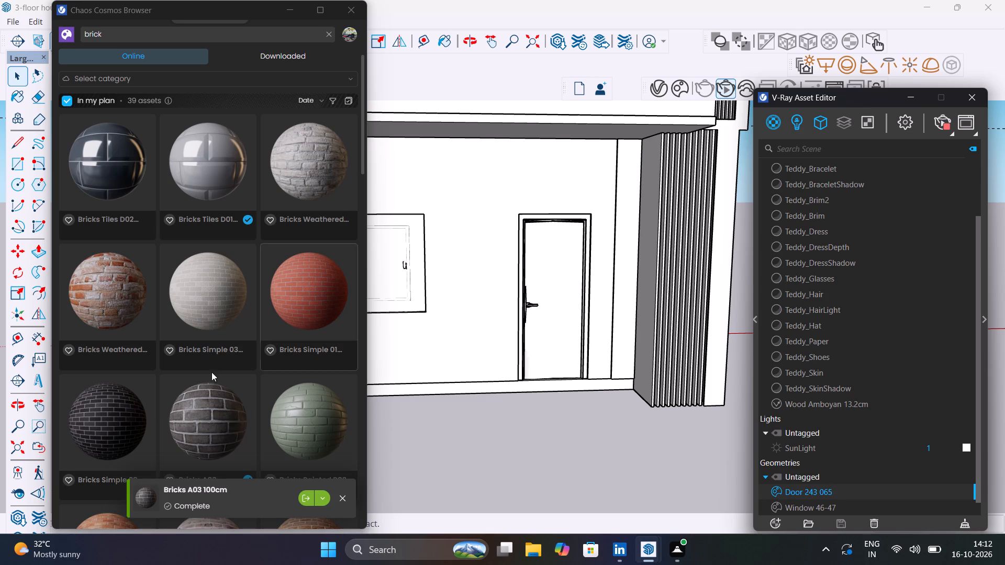
{"action": "left_click", "coordinate": [206, 423]}
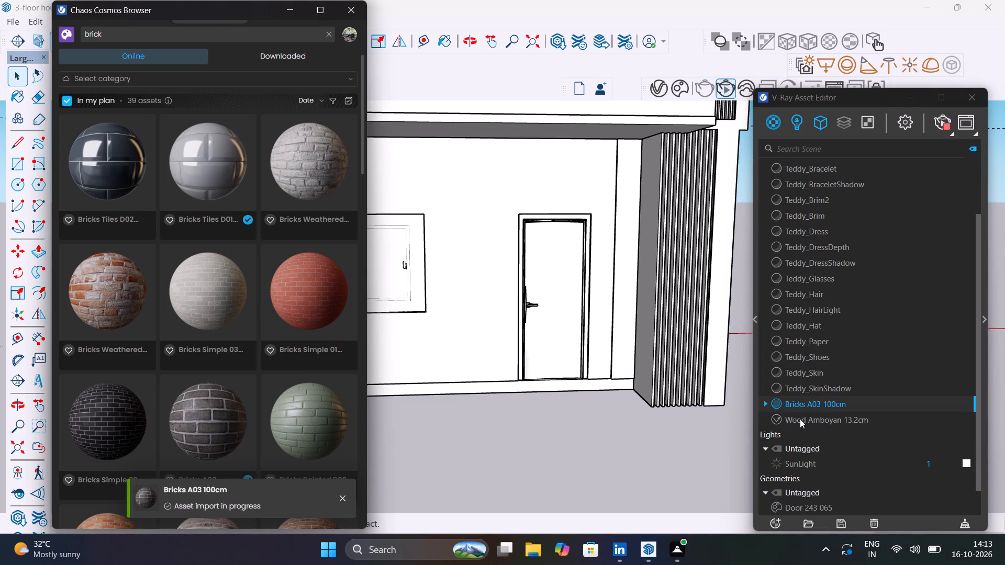
Apply Bricks A03 100cm to the front face and narrow side face of the vertical strip beside the ground-floor door.
{"action": "left_click", "coordinate": [628, 321]}
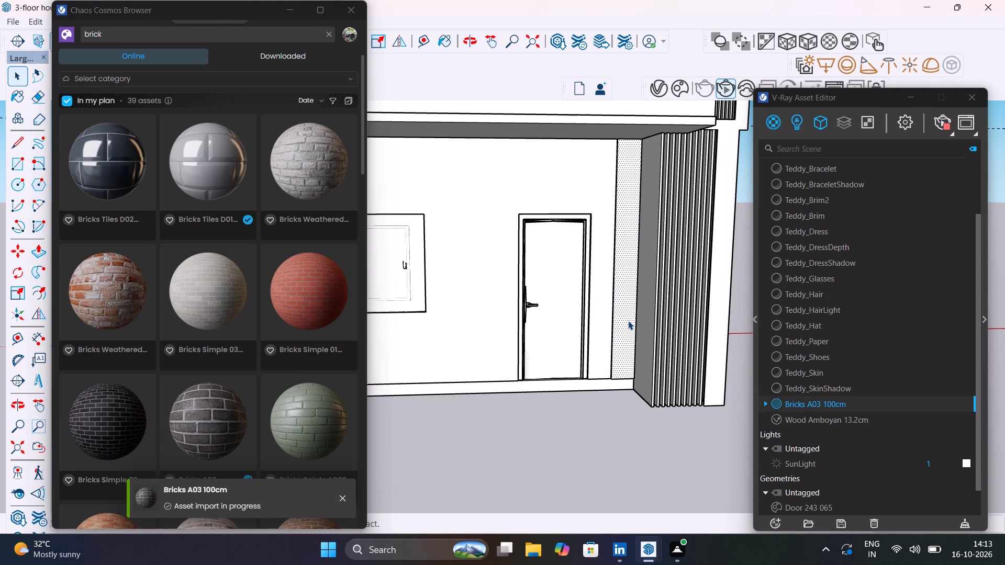
{"action": "scroll", "coordinate": [628, 321], "scroll_direction": "up", "scroll_amount": 8}
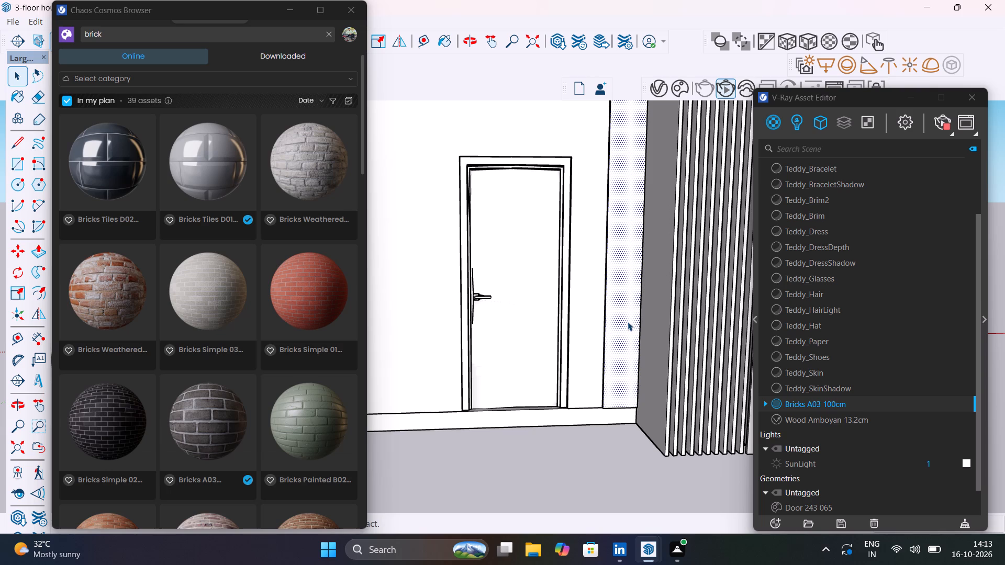
{"action": "scroll", "coordinate": [628, 321], "scroll_direction": "up", "scroll_amount": 6}
{"action": "middle_click_drag", "start_coordinate": [632, 333], "coordinate": [716, 375]}
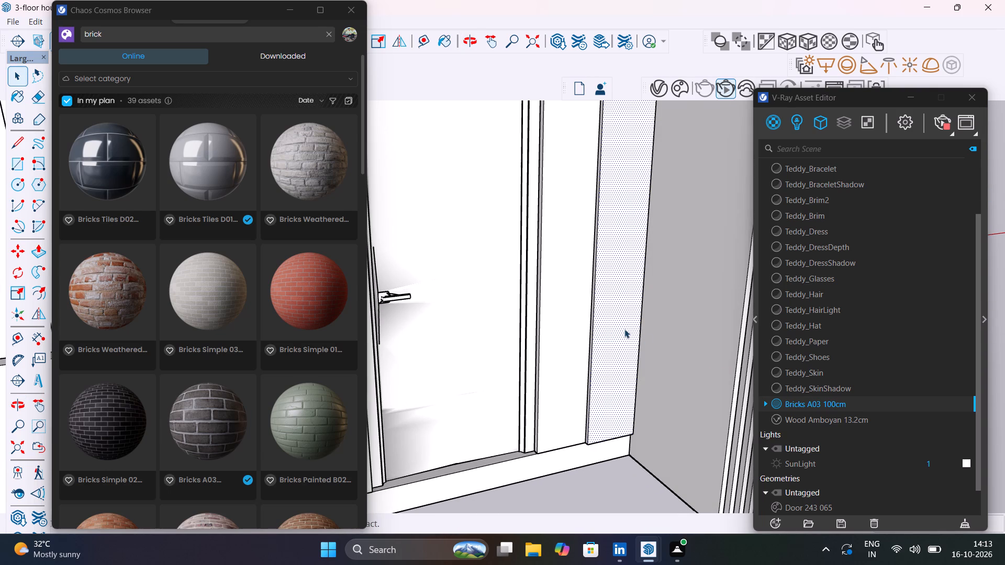
{"action": "double_click", "coordinate": [623, 325]}
{"action": "scroll", "coordinate": [623, 325], "scroll_direction": "up", "scroll_amount": 10}
{"action": "middle_click_drag", "start_coordinate": [623, 330], "coordinate": [670, 327]}
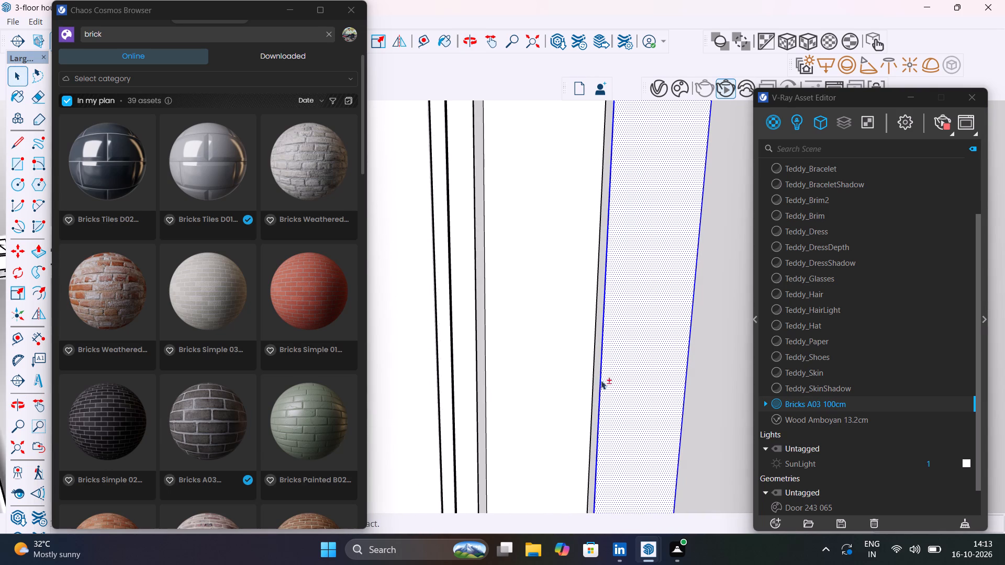
{"action": "left_click", "coordinate": [596, 390], "text": "shift"}
{"action": "right_click", "coordinate": [802, 406], "text": "shift"}
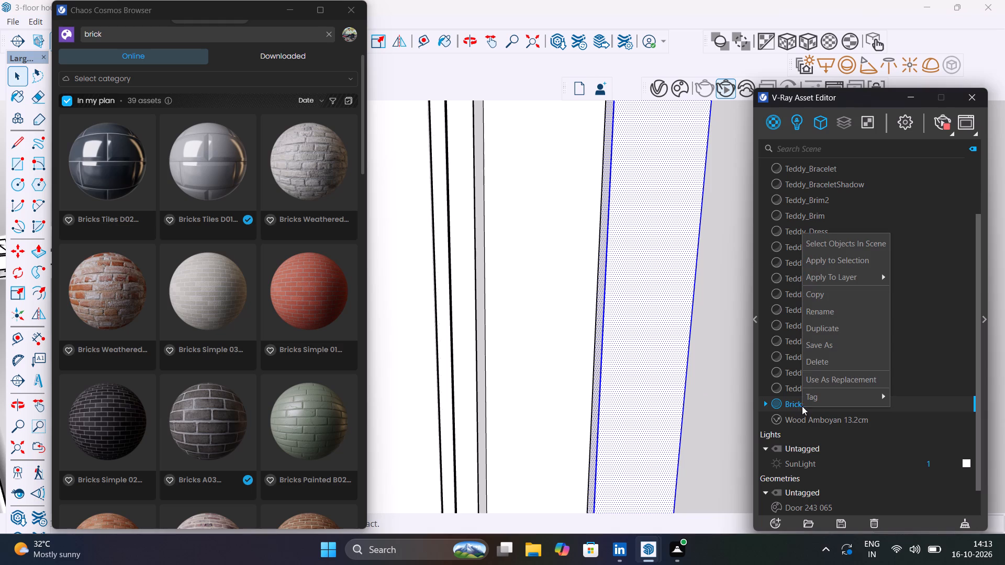
{"action": "left_click", "coordinate": [856, 258], "text": "shift"}
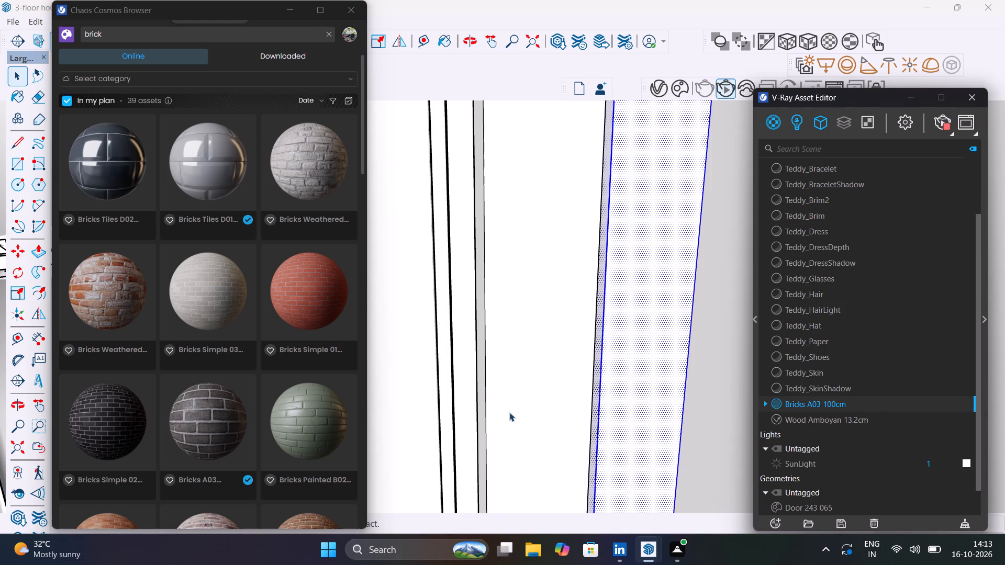
Examine the strip beside the ground-floor door in the context of the front facade and first balcony.
{"action": "scroll", "coordinate": [555, 364], "scroll_direction": "down", "scroll_amount": 19}
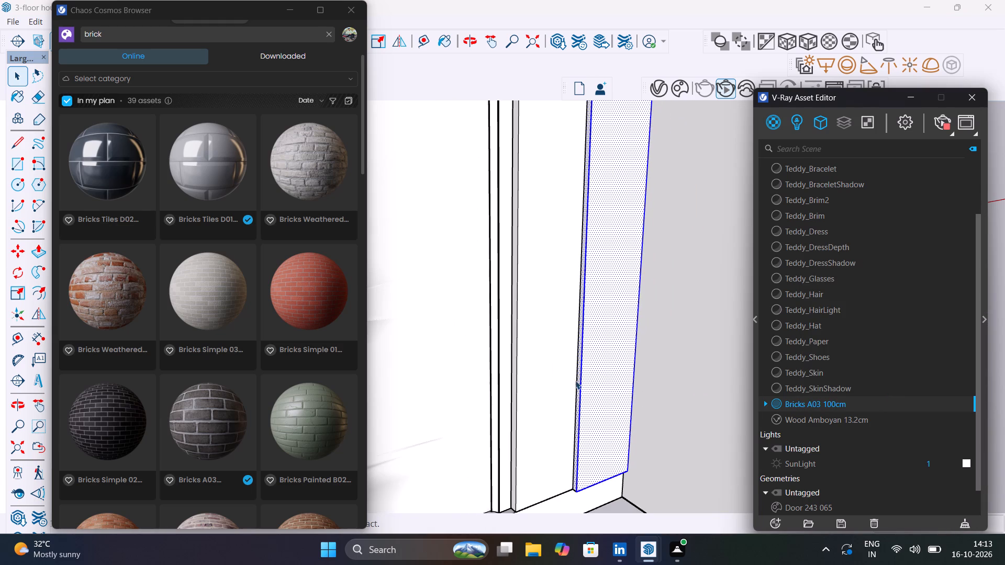
{"action": "scroll", "coordinate": [576, 381], "scroll_direction": "down", "scroll_amount": 19}
{"action": "scroll", "coordinate": [576, 381], "scroll_direction": "down", "scroll_amount": 7}
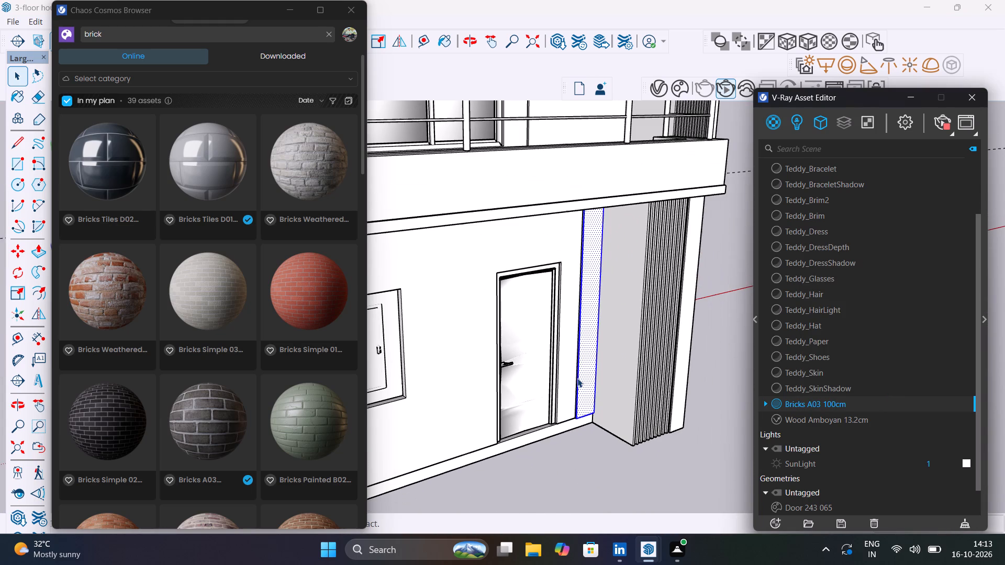
{"action": "middle_click_drag", "start_coordinate": [585, 351], "coordinate": [460, 416], "text": "shift"}
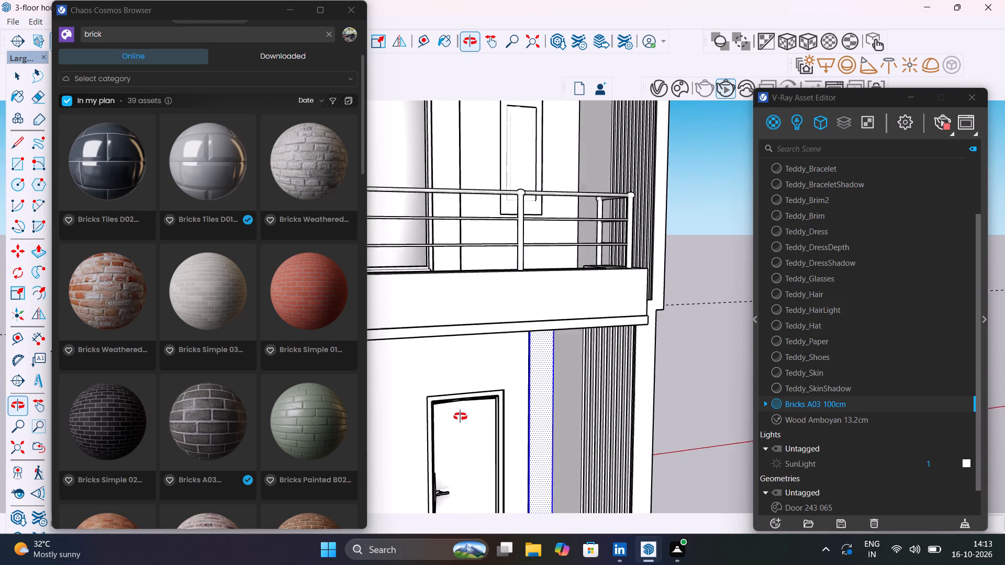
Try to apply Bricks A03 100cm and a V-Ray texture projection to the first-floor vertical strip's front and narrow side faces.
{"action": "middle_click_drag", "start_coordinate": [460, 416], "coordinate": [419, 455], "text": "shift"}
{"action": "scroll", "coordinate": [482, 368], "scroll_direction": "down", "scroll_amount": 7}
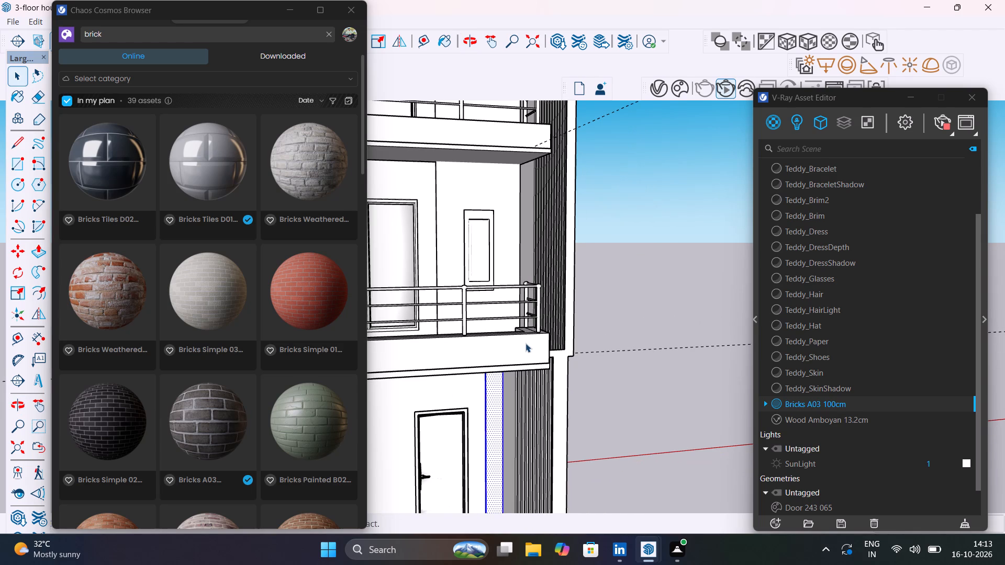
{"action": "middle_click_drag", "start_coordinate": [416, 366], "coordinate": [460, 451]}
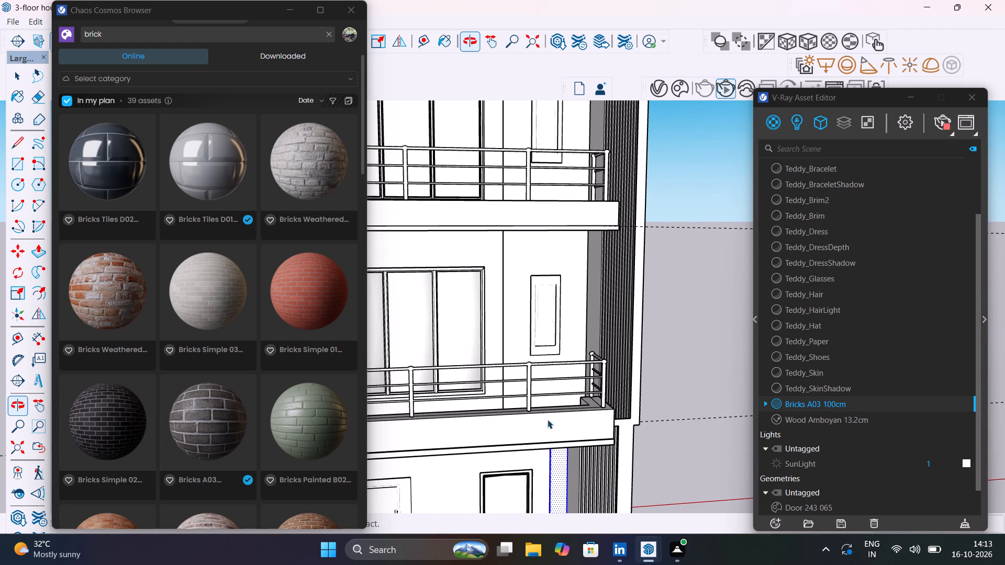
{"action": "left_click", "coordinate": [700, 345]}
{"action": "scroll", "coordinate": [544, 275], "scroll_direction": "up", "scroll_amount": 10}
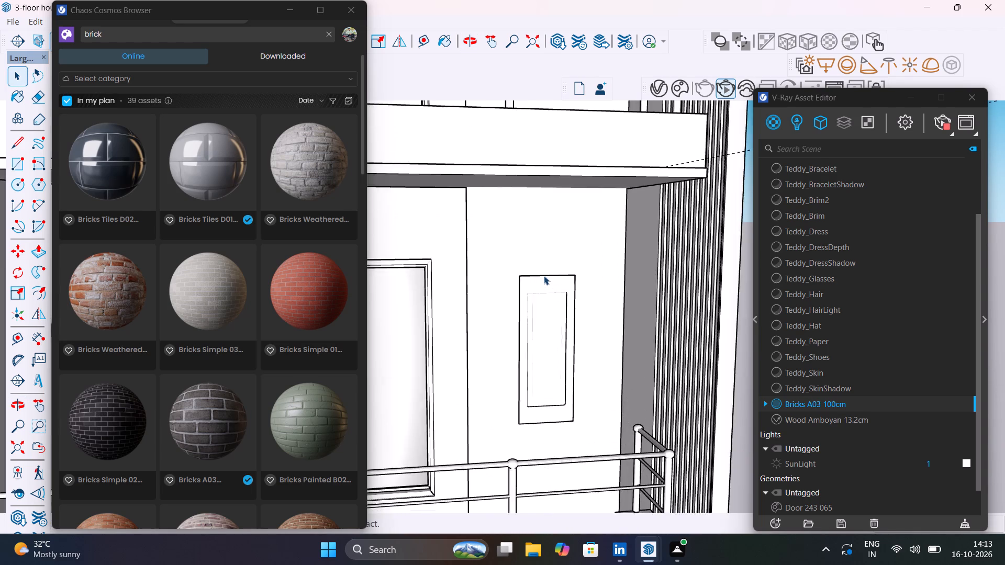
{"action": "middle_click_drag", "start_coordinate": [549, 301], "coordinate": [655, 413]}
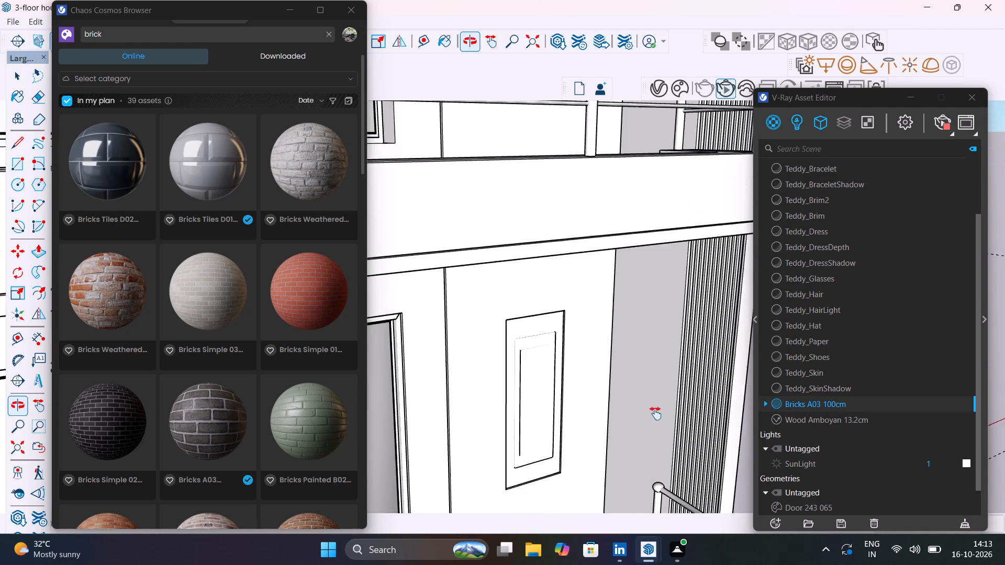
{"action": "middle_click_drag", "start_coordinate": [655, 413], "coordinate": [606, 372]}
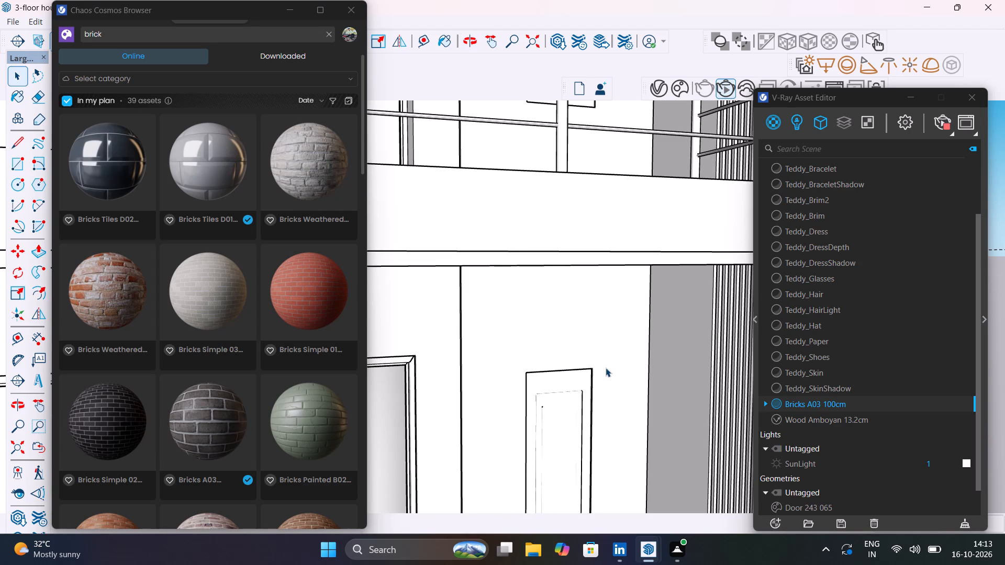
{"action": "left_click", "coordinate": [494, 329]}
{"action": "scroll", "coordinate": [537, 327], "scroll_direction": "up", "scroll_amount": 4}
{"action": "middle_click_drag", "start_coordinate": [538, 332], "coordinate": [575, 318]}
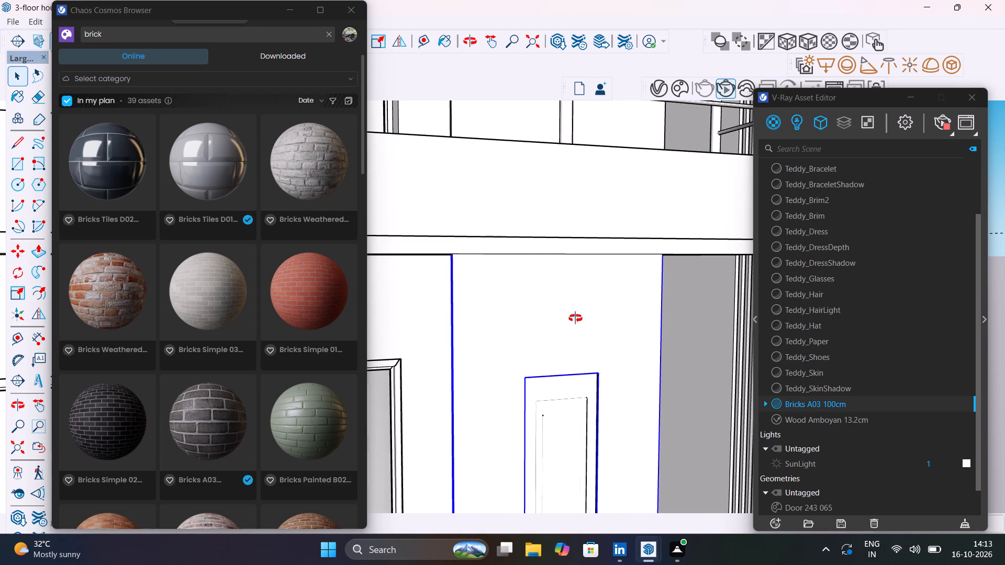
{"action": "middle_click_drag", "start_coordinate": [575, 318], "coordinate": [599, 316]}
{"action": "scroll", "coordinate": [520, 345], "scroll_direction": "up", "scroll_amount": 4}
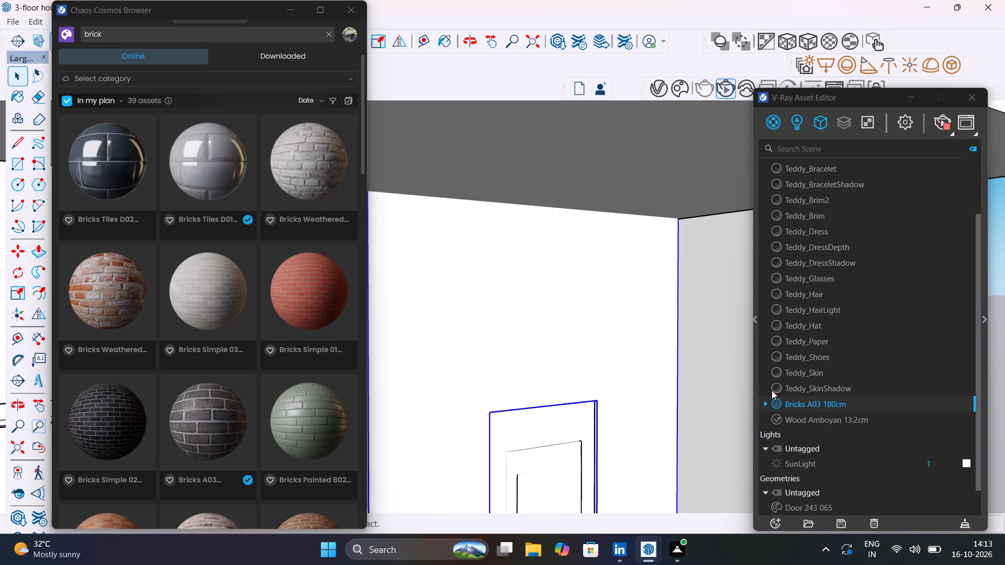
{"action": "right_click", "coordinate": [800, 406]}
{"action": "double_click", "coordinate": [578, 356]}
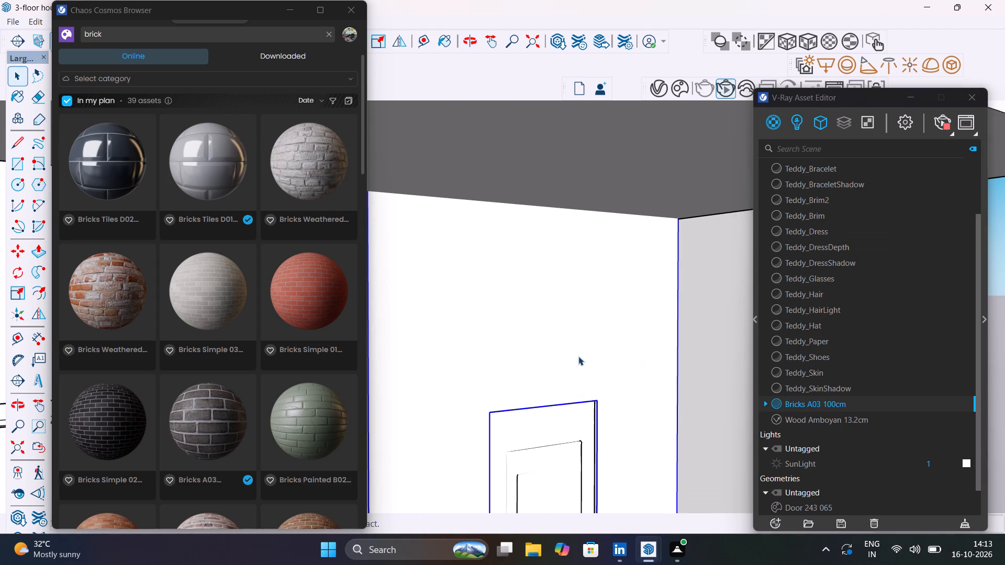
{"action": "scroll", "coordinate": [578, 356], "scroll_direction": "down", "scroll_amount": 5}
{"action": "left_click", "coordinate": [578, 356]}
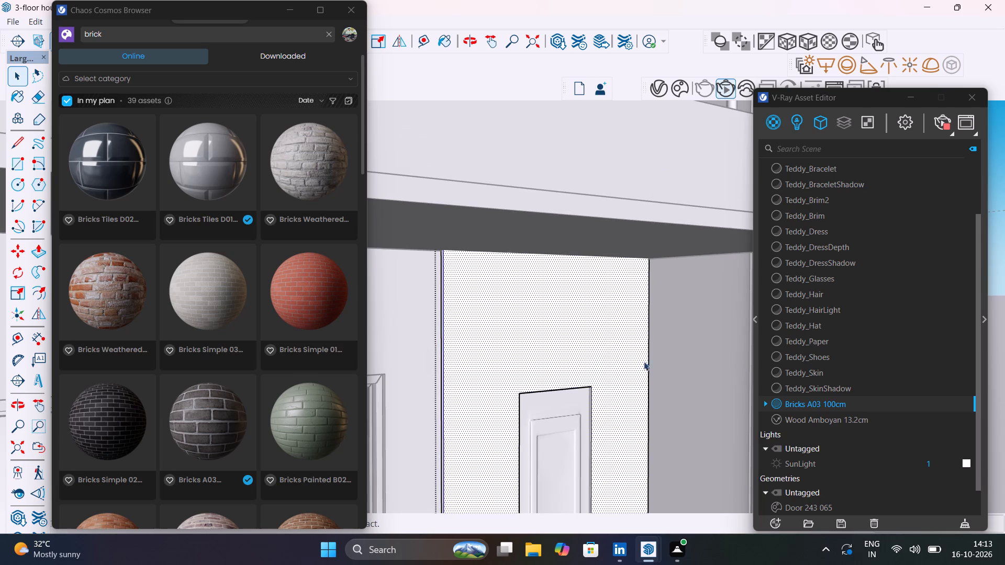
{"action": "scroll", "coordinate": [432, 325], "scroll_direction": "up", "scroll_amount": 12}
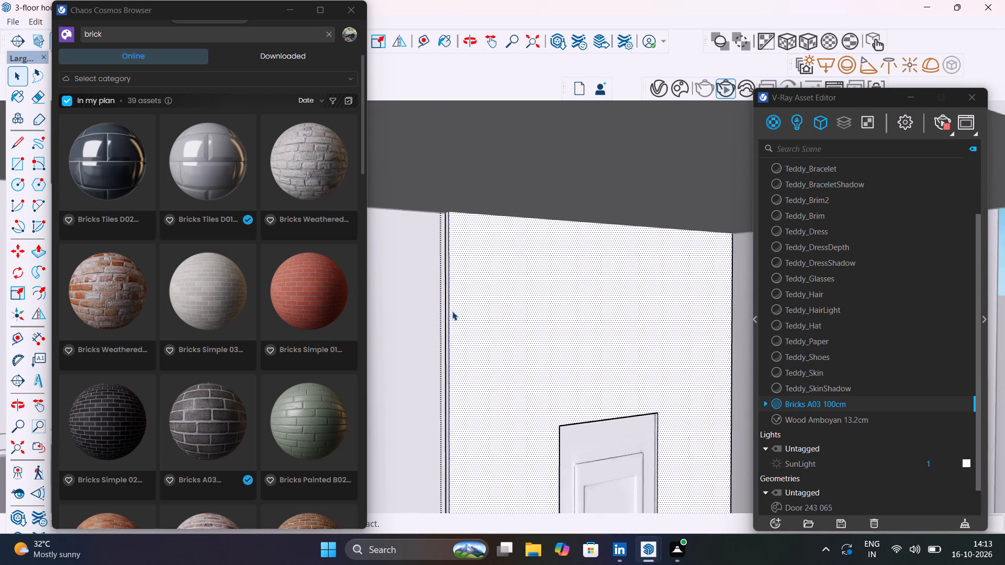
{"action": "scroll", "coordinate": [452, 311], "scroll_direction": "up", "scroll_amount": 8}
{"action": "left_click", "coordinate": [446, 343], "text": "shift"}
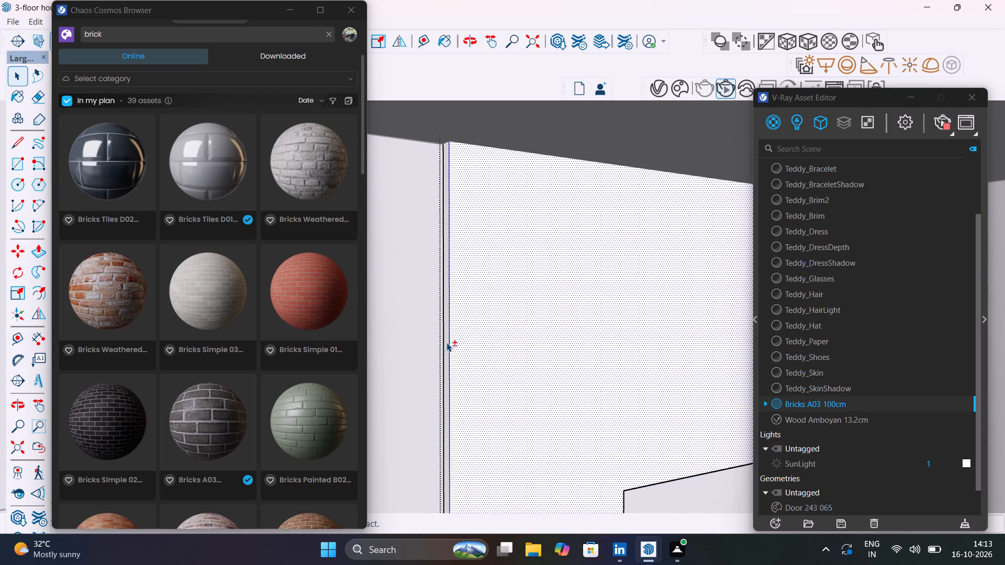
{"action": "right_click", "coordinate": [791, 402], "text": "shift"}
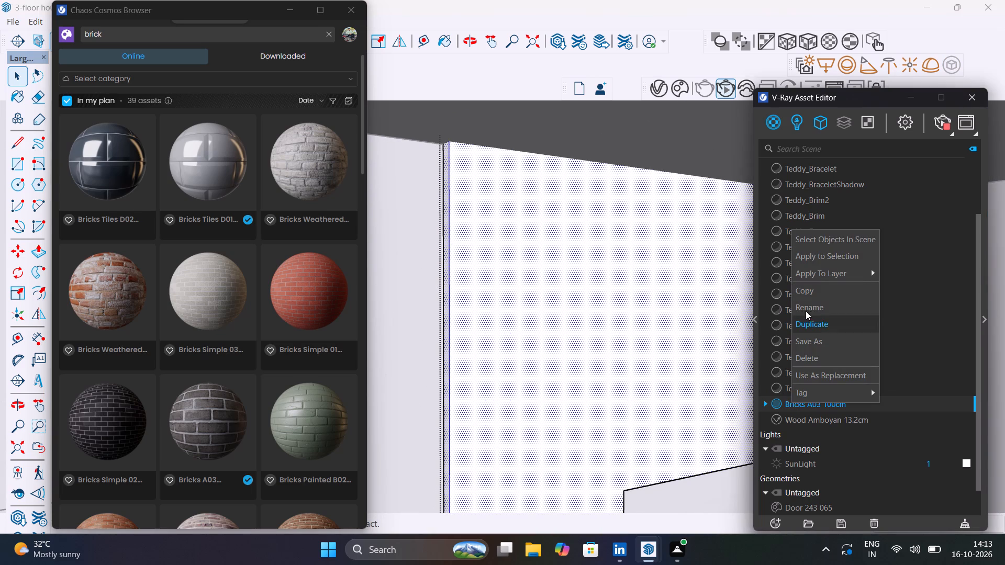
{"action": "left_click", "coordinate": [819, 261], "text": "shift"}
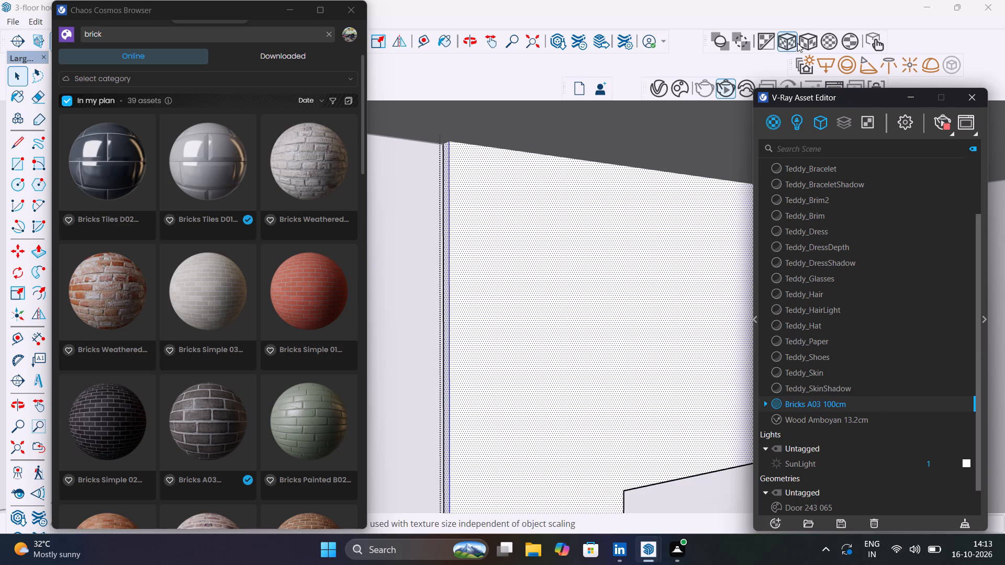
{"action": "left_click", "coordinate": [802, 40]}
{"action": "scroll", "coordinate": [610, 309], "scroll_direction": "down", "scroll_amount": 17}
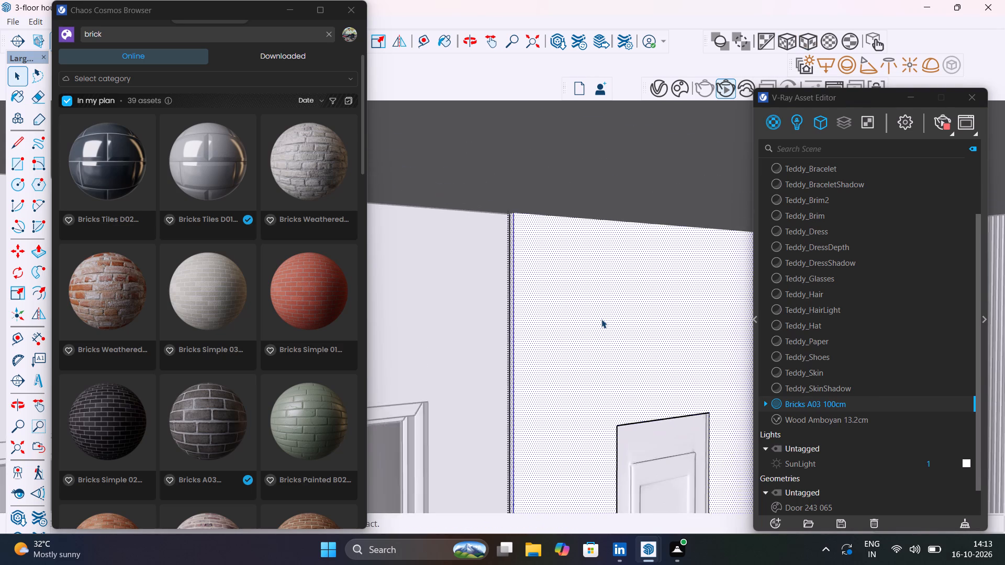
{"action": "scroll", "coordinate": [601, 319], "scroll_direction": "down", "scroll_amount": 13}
Check the Bricks A03 100cm preview and settings, and reposition the V-Ray Asset Editor clear of the facade.
{"action": "left_click", "coordinate": [983, 318]}
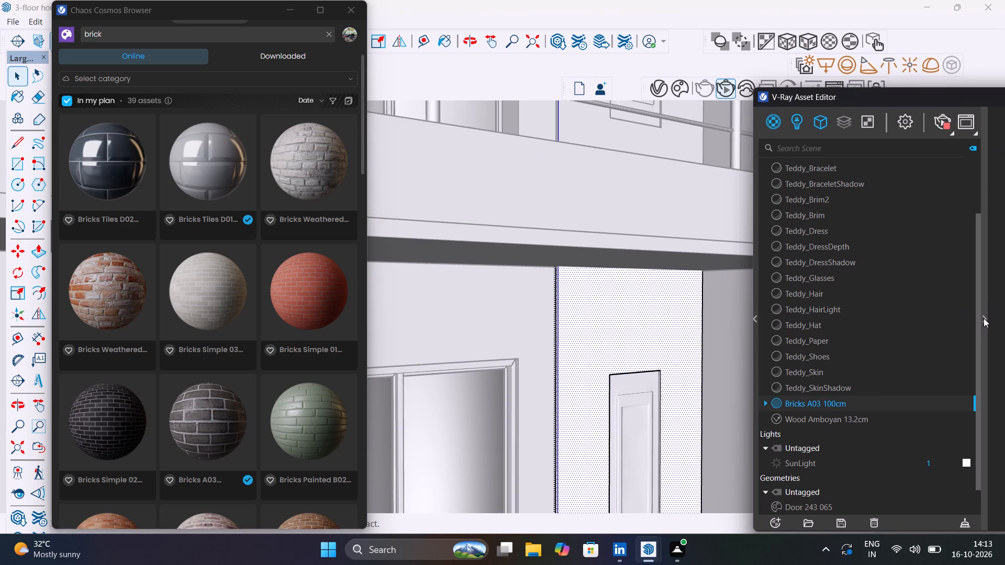
{"action": "left_click_drag", "start_coordinate": [943, 95], "coordinate": [597, 106]}
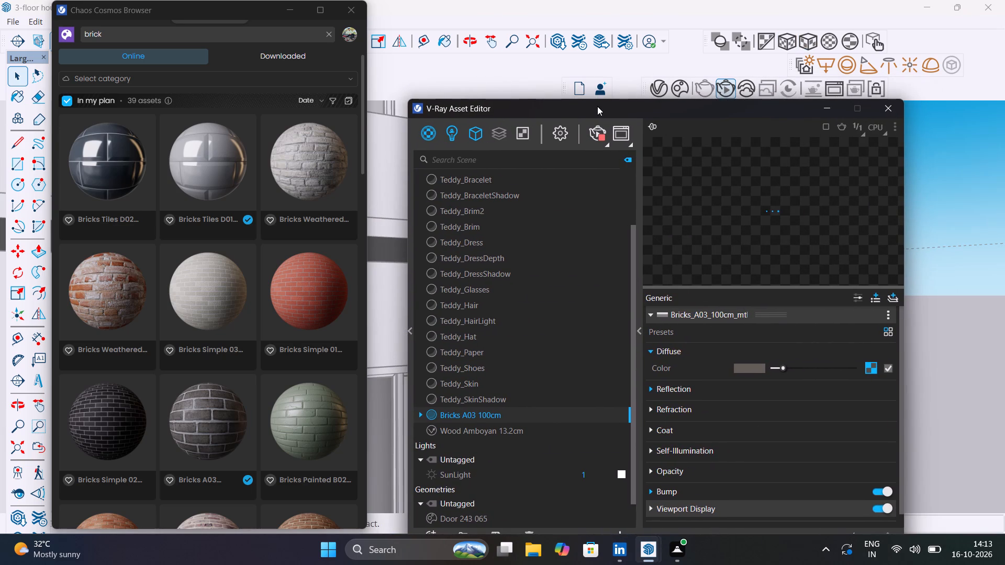
{"action": "left_click_drag", "start_coordinate": [597, 106], "coordinate": [597, 117]}
{"action": "left_click", "coordinate": [667, 116]}
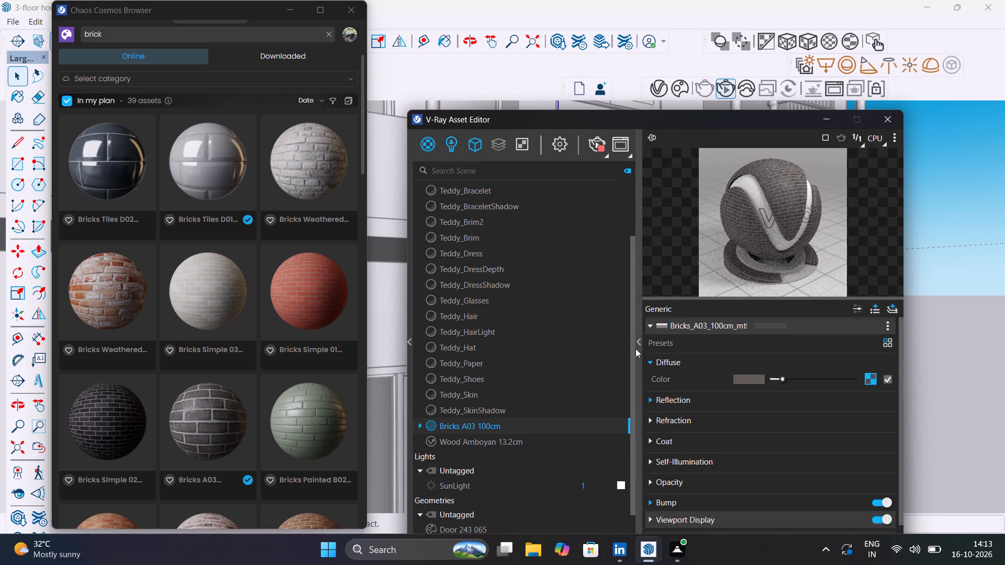
{"action": "left_click", "coordinate": [640, 340]}
{"action": "left_click_drag", "start_coordinate": [518, 122], "coordinate": [611, 169]}
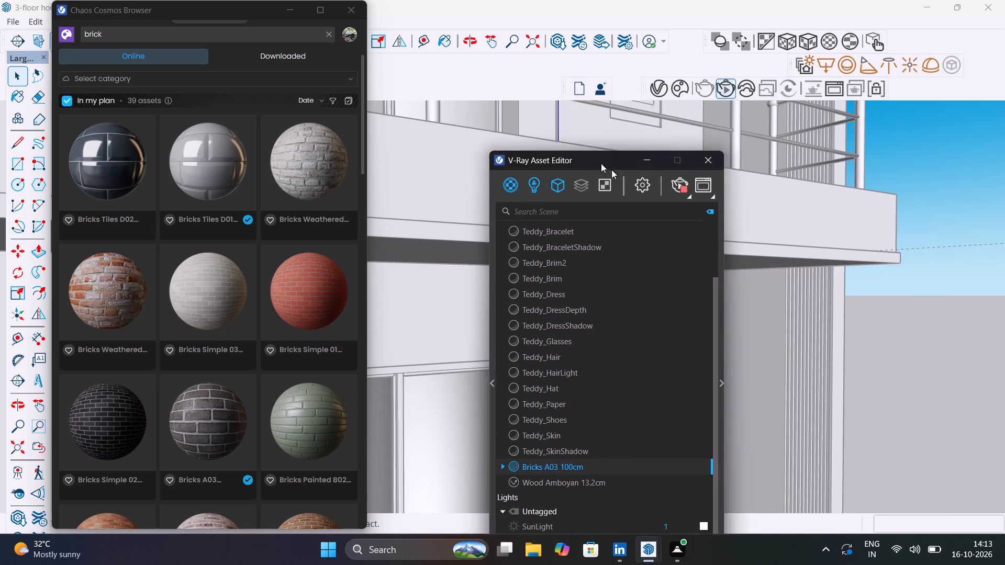
{"action": "left_click_drag", "start_coordinate": [611, 169], "coordinate": [865, 199]}
Apply Bricks A03 100cm to the front face and narrow side face of the top-floor vertical strip around the small window.
{"action": "middle_click_drag", "start_coordinate": [630, 250], "coordinate": [636, 350], "text": "shift"}
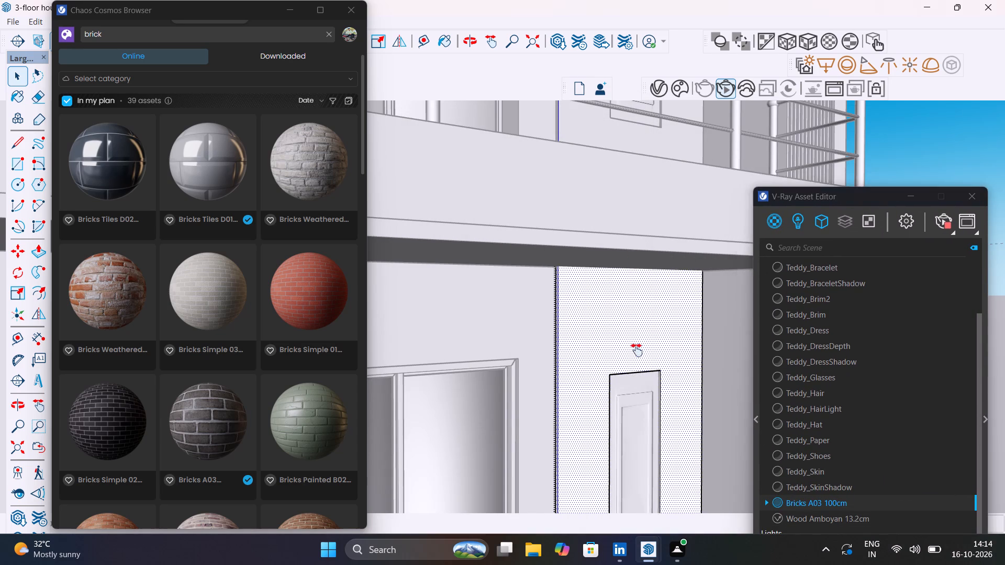
{"action": "middle_click_drag", "start_coordinate": [636, 350], "coordinate": [645, 469], "text": "shift"}
{"action": "middle_click_drag", "start_coordinate": [599, 284], "coordinate": [580, 428], "text": "shift"}
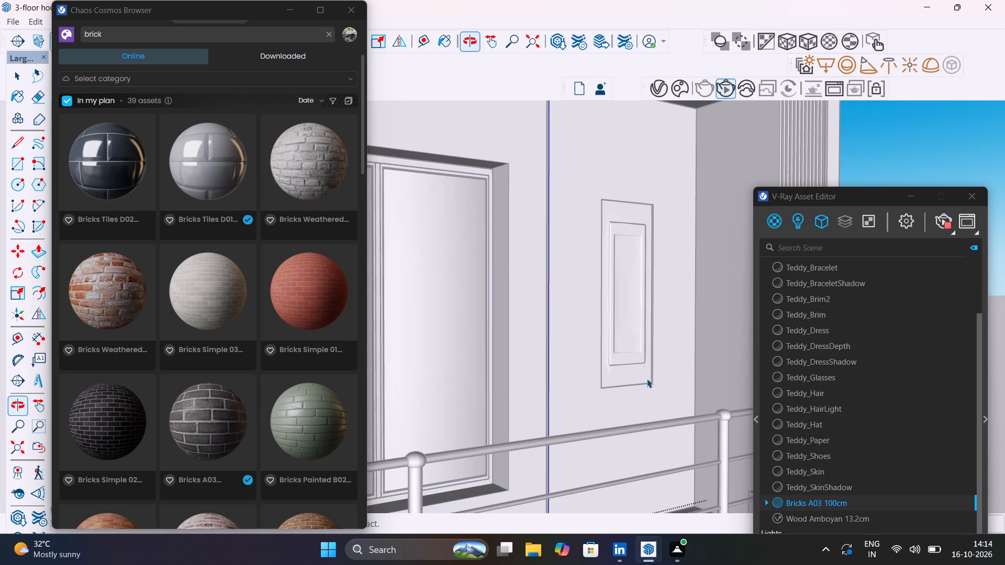
{"action": "key", "text": "space"}
{"action": "left_click", "coordinate": [868, 154]}
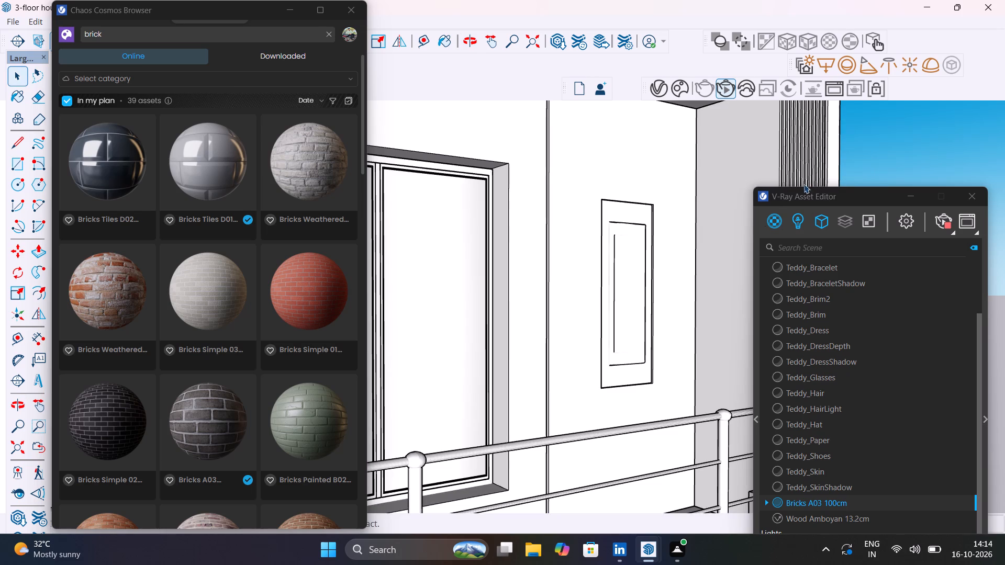
{"action": "left_click", "coordinate": [588, 275]}
{"action": "double_click", "coordinate": [588, 274]}
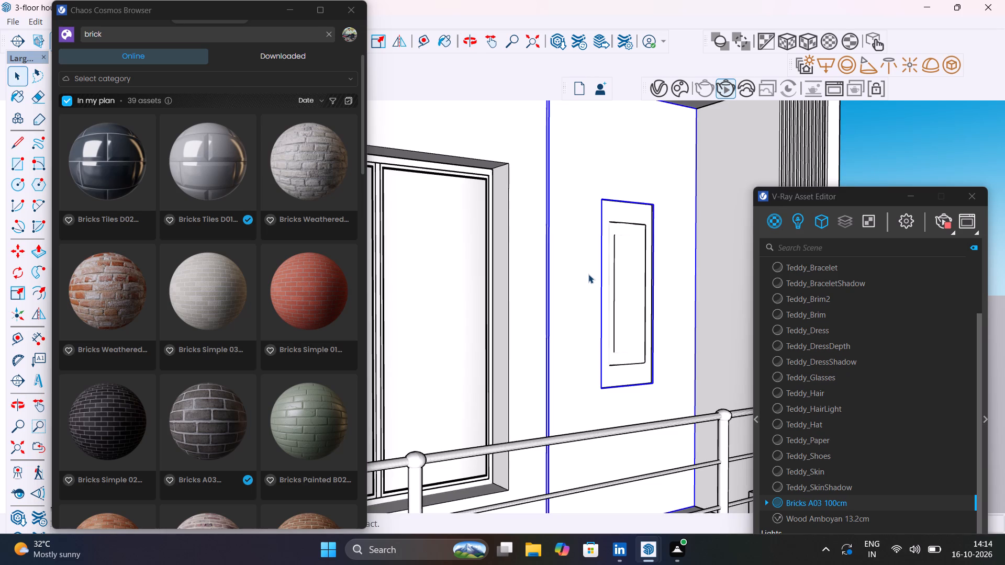
{"action": "left_click", "coordinate": [588, 274]}
{"action": "scroll", "coordinate": [557, 288], "scroll_direction": "up", "scroll_amount": 7}
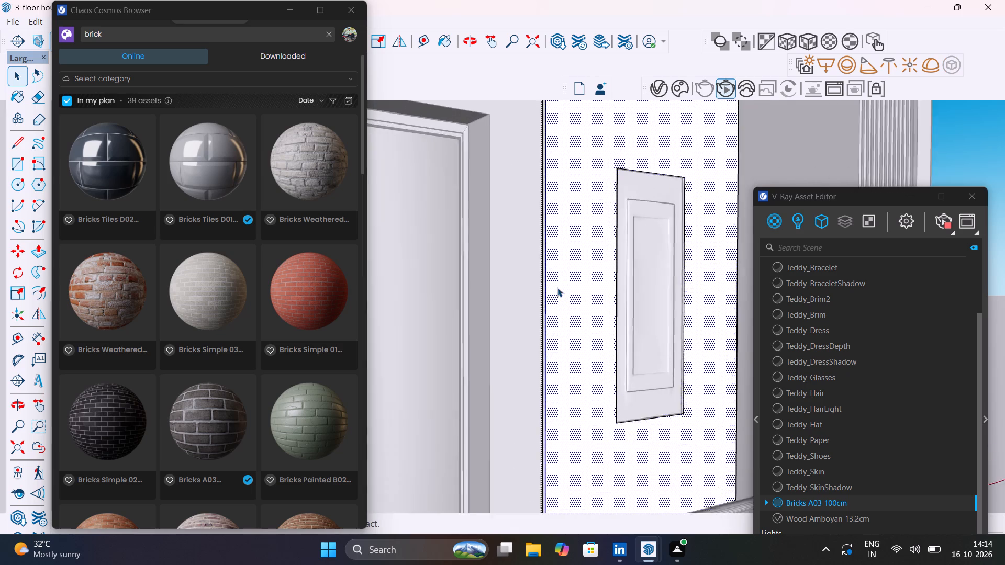
{"action": "scroll", "coordinate": [557, 288], "scroll_direction": "up", "scroll_amount": 14}
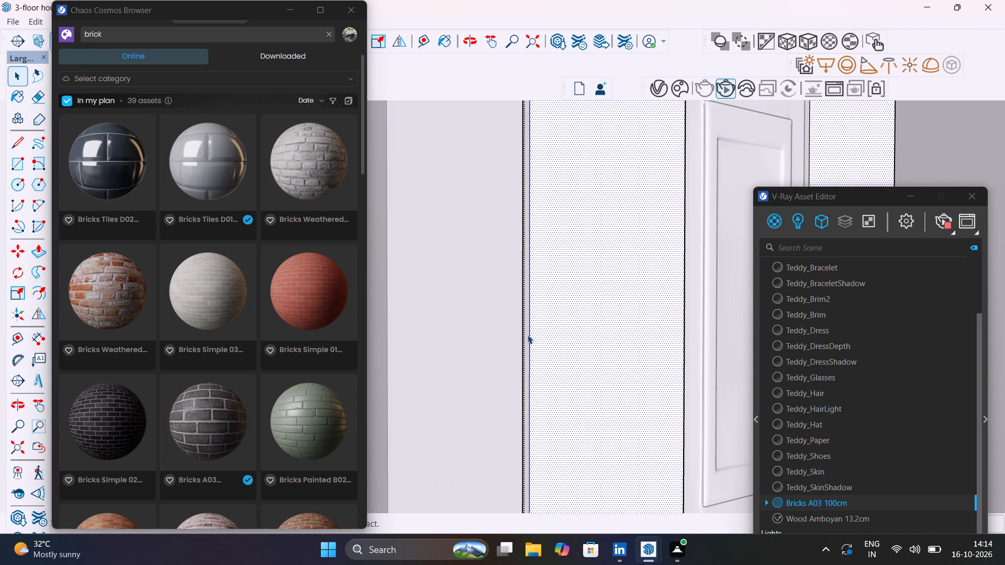
{"action": "left_click", "coordinate": [527, 347], "text": "shift"}
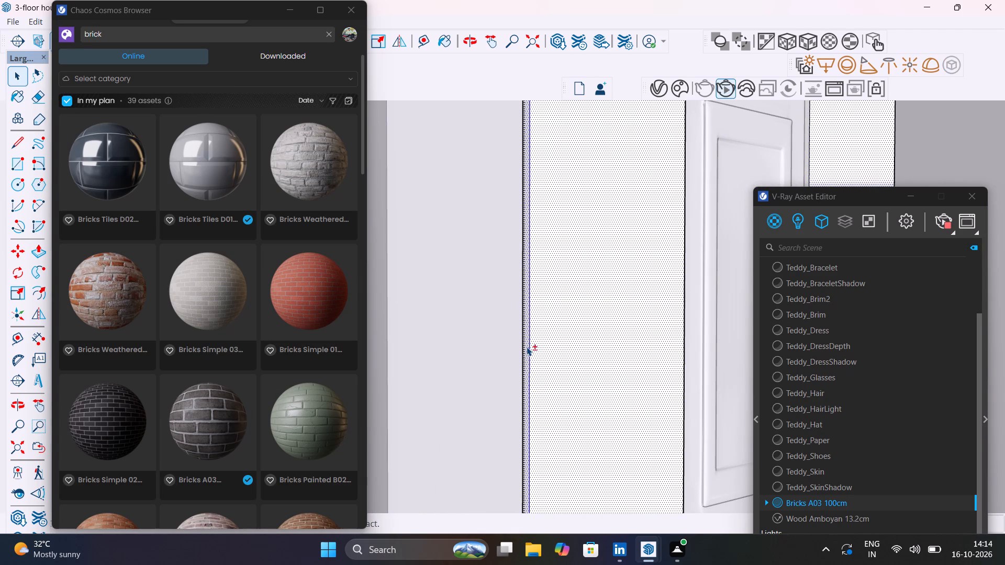
{"action": "right_click", "coordinate": [847, 499]}
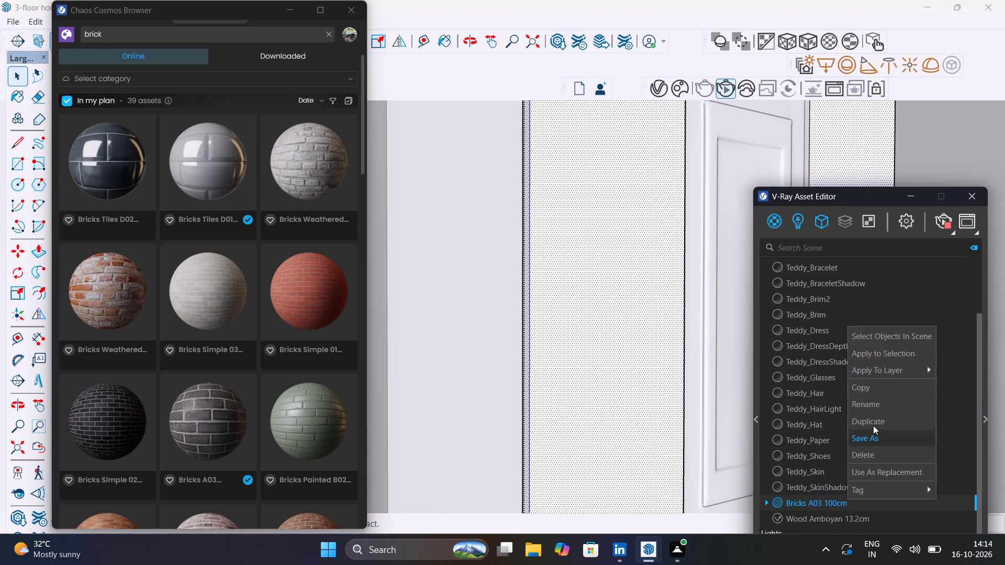
{"action": "left_click", "coordinate": [887, 356]}
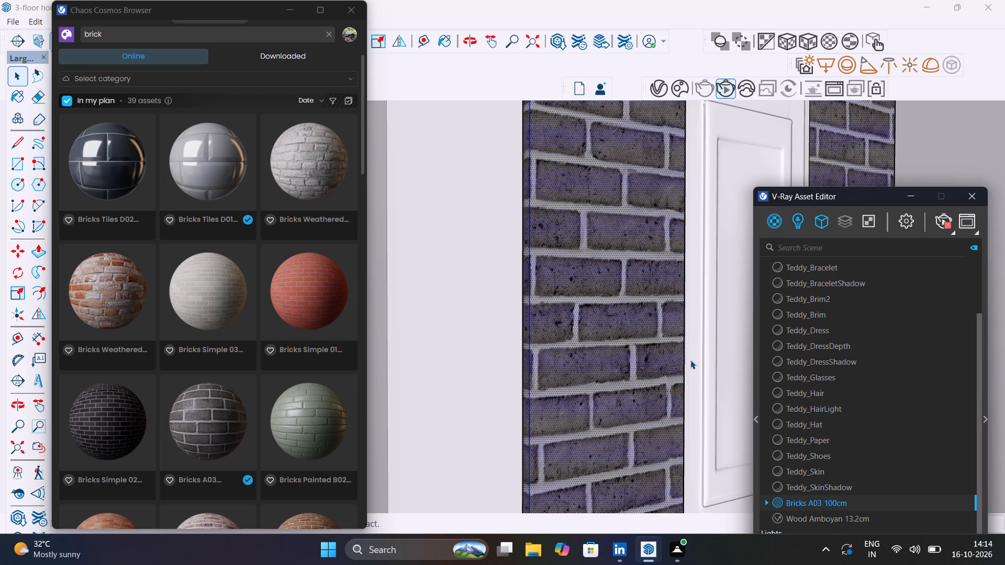
Examine the top-floor strip's brick finish in the context of the whole front facade.
{"action": "scroll", "coordinate": [672, 358], "scroll_direction": "down", "scroll_amount": 6}
{"action": "scroll", "coordinate": [672, 358], "scroll_direction": "down", "scroll_amount": 15}
{"action": "scroll", "coordinate": [672, 358], "scroll_direction": "down", "scroll_amount": 8}
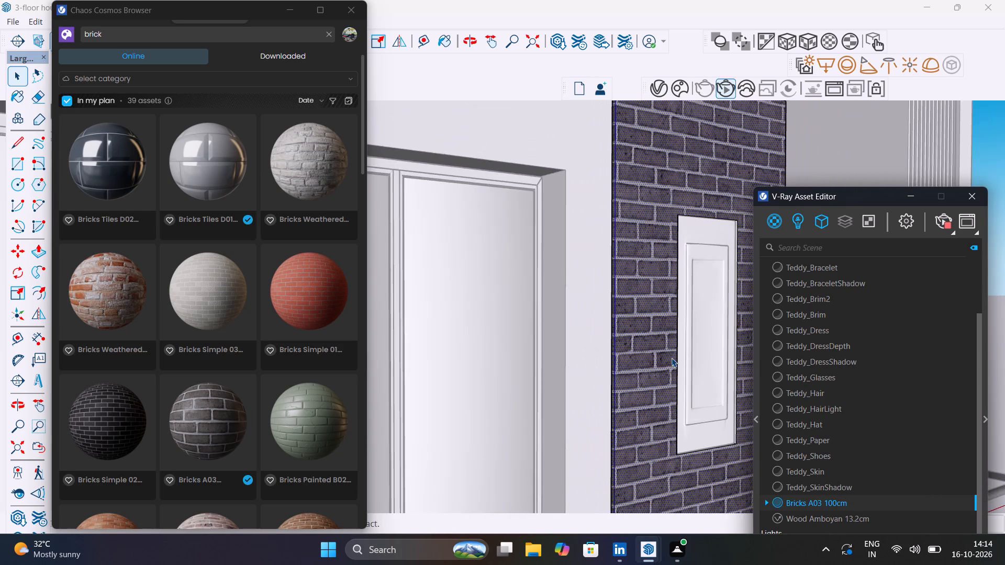
{"action": "scroll", "coordinate": [672, 358], "scroll_direction": "down", "scroll_amount": 15}
{"action": "scroll", "coordinate": [672, 358], "scroll_direction": "down", "scroll_amount": 15}
{"action": "scroll", "coordinate": [672, 358], "scroll_direction": "down", "scroll_amount": 8}
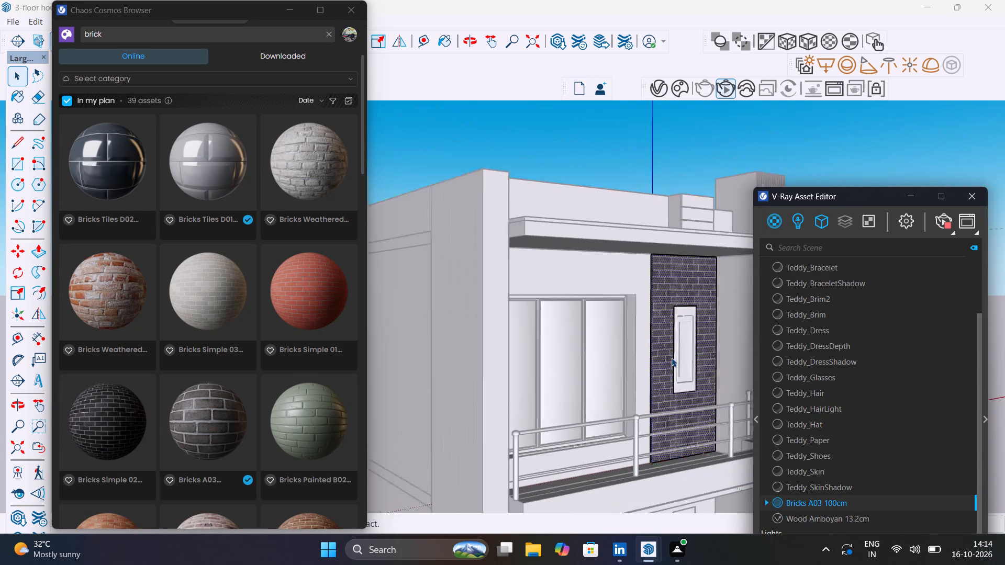
{"action": "scroll", "coordinate": [672, 358], "scroll_direction": "down", "scroll_amount": 15}
{"action": "middle_click_drag", "start_coordinate": [673, 363], "coordinate": [613, 257]}
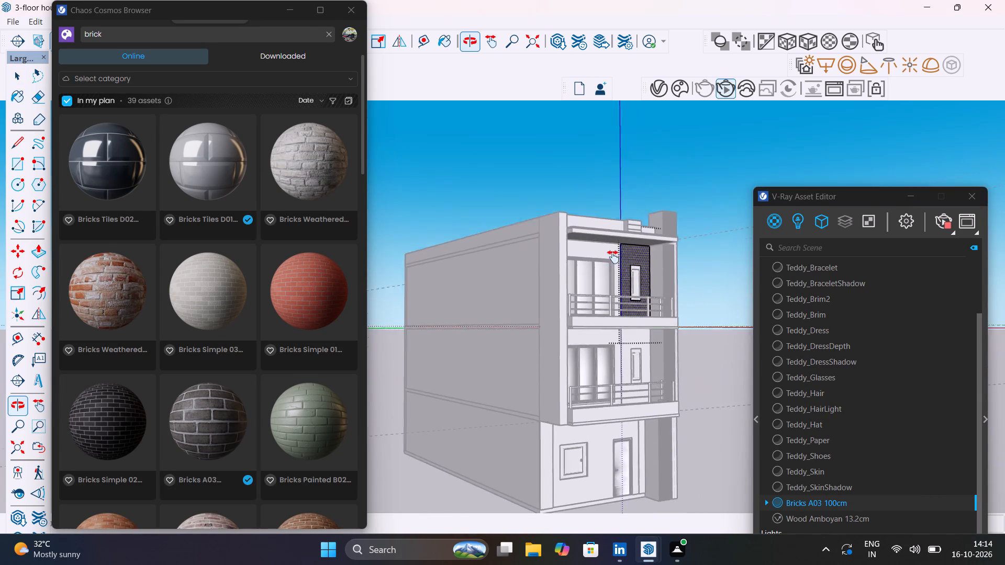
{"action": "middle_click_drag", "start_coordinate": [613, 257], "coordinate": [612, 251]}
Apply Bricks A03 100cm to the first-floor vertical strip surrounding the small window.
{"action": "scroll", "coordinate": [635, 330], "scroll_direction": "up", "scroll_amount": 13}
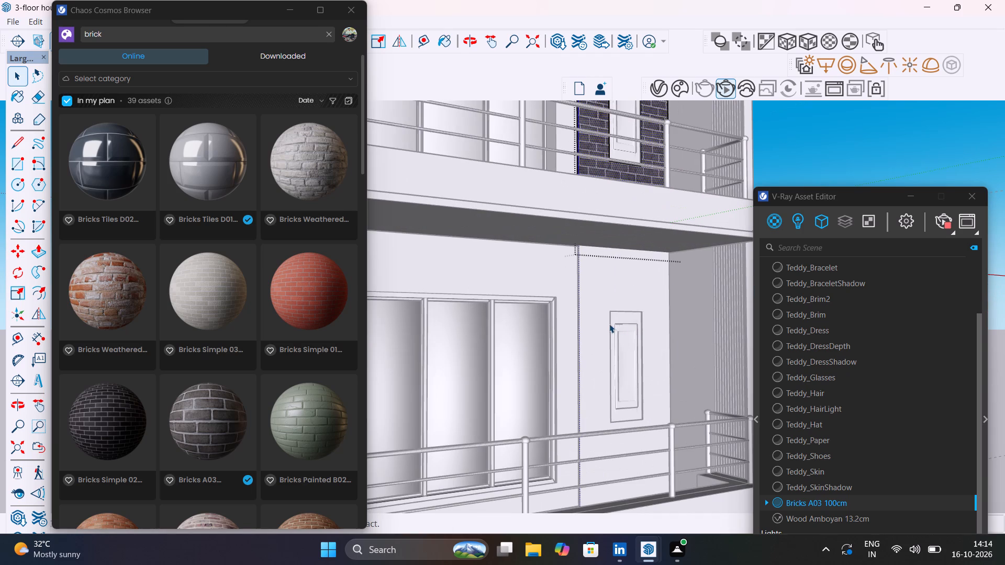
{"action": "key", "text": "space"}
{"action": "left_click", "coordinate": [903, 150]}
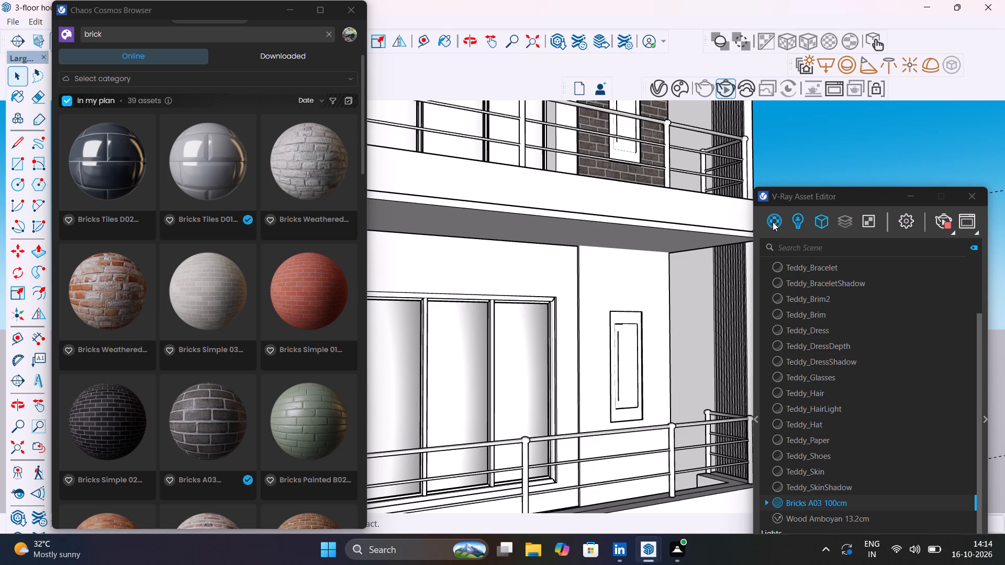
{"action": "scroll", "coordinate": [607, 314], "scroll_direction": "up", "scroll_amount": 5}
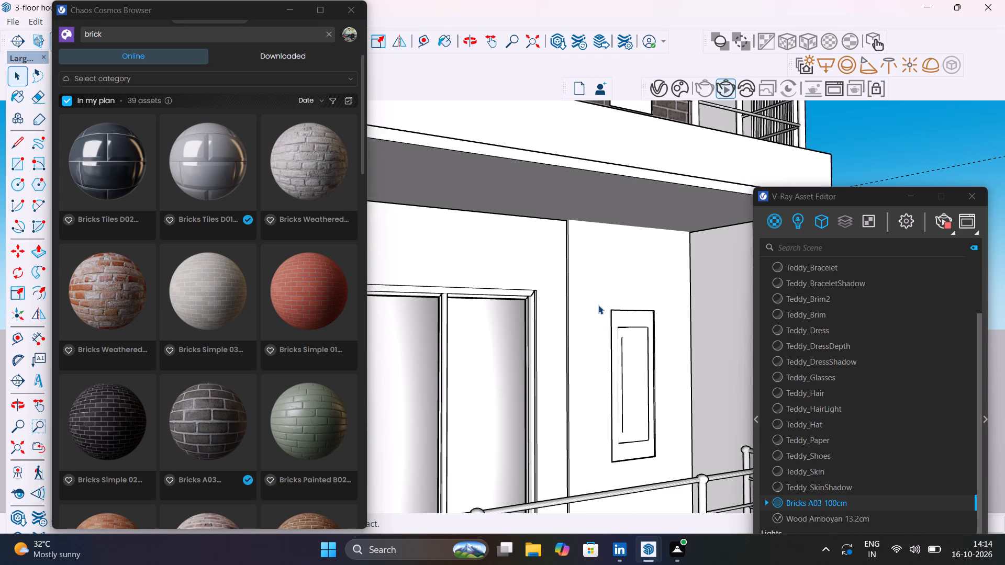
{"action": "left_click", "coordinate": [597, 301]}
{"action": "double_click", "coordinate": [597, 301]}
{"action": "left_click", "coordinate": [597, 301]}
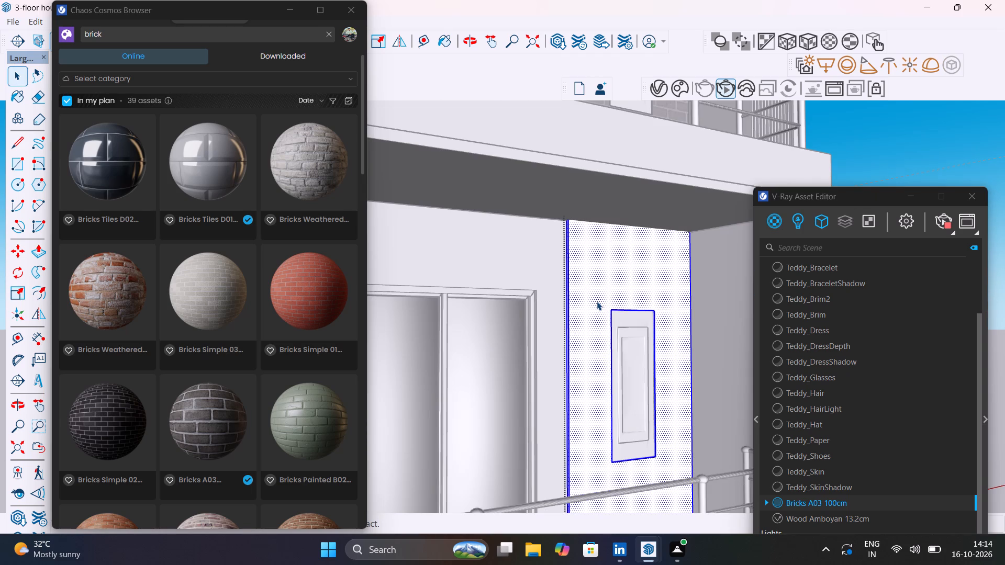
{"action": "scroll", "coordinate": [597, 301], "scroll_direction": "up", "scroll_amount": 9}
{"action": "middle_click_drag", "start_coordinate": [581, 322], "coordinate": [700, 343]}
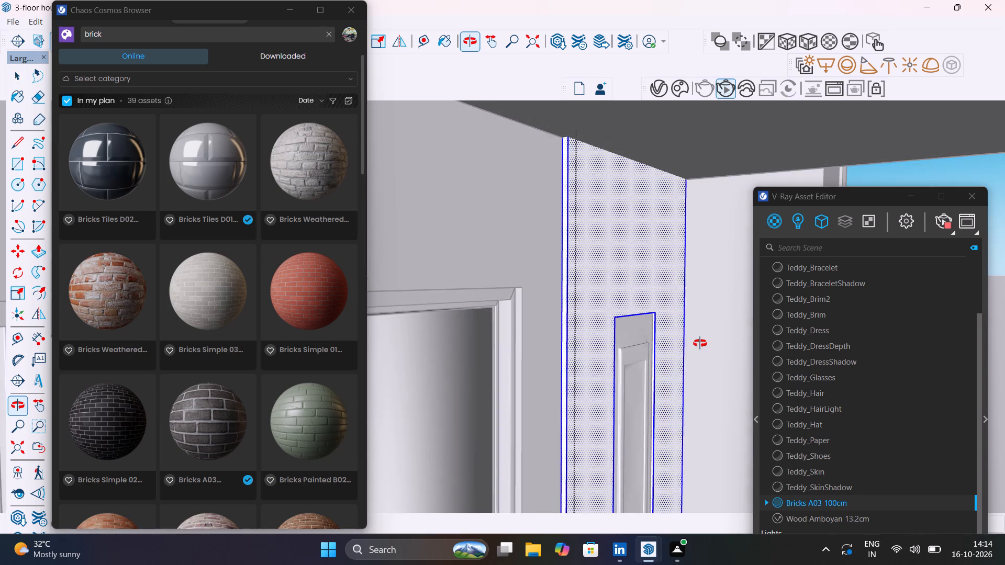
{"action": "middle_click_drag", "start_coordinate": [700, 343], "coordinate": [636, 347]}
{"action": "right_click", "coordinate": [817, 501]}
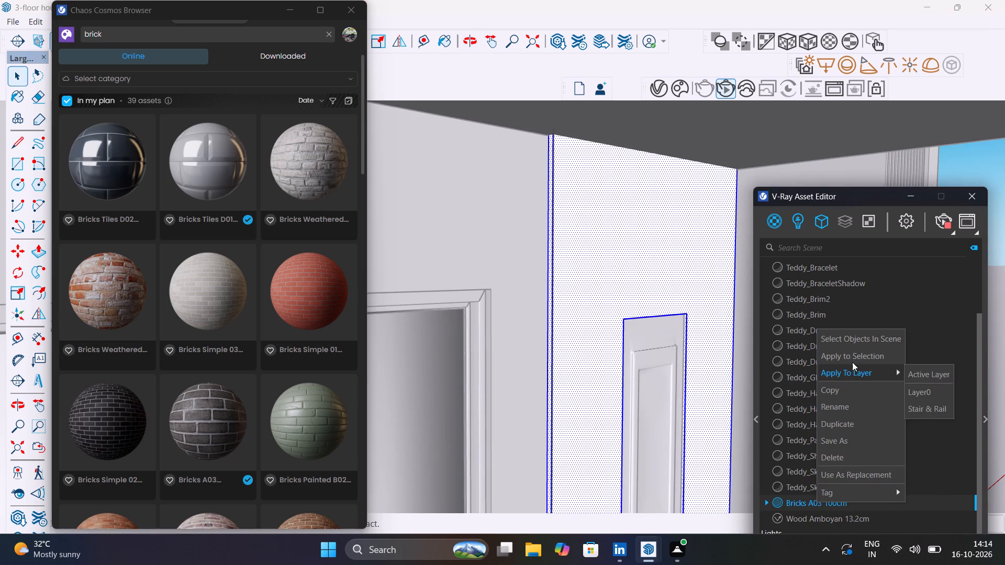
{"action": "left_click", "coordinate": [853, 357]}
{"action": "scroll", "coordinate": [688, 353], "scroll_direction": "down", "scroll_amount": 15}
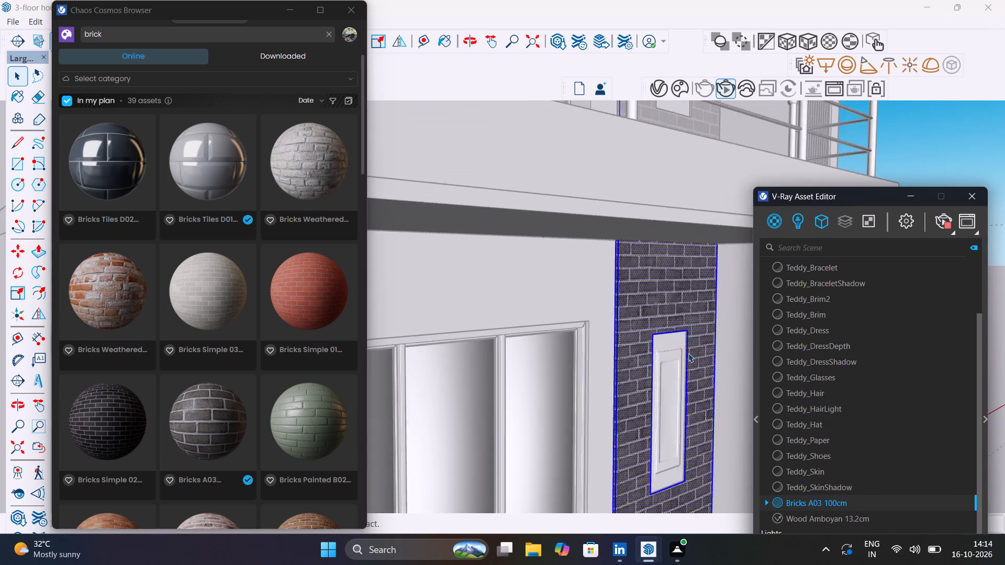
{"action": "scroll", "coordinate": [688, 353], "scroll_direction": "down", "scroll_amount": 17}
{"action": "scroll", "coordinate": [688, 353], "scroll_direction": "down", "scroll_amount": 6}
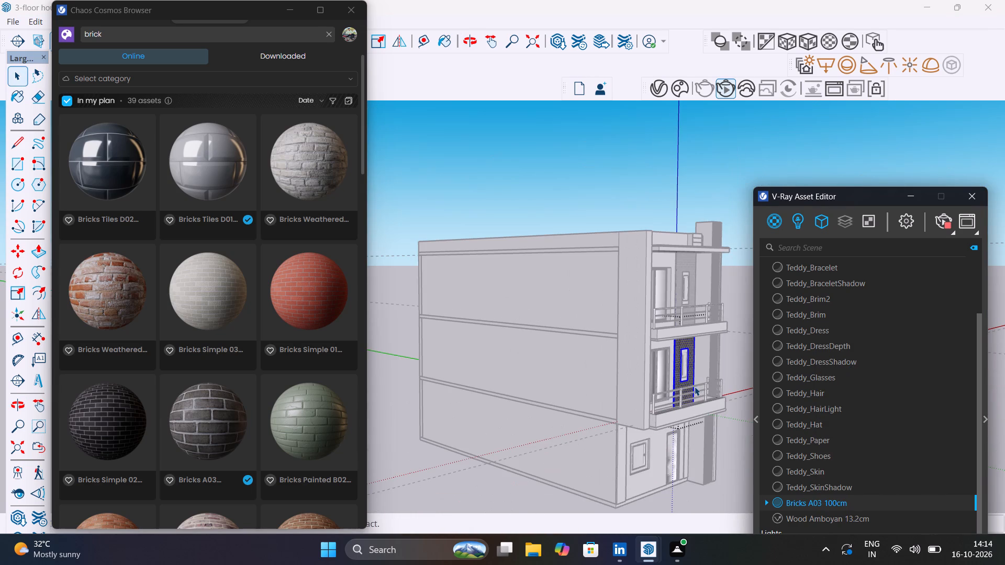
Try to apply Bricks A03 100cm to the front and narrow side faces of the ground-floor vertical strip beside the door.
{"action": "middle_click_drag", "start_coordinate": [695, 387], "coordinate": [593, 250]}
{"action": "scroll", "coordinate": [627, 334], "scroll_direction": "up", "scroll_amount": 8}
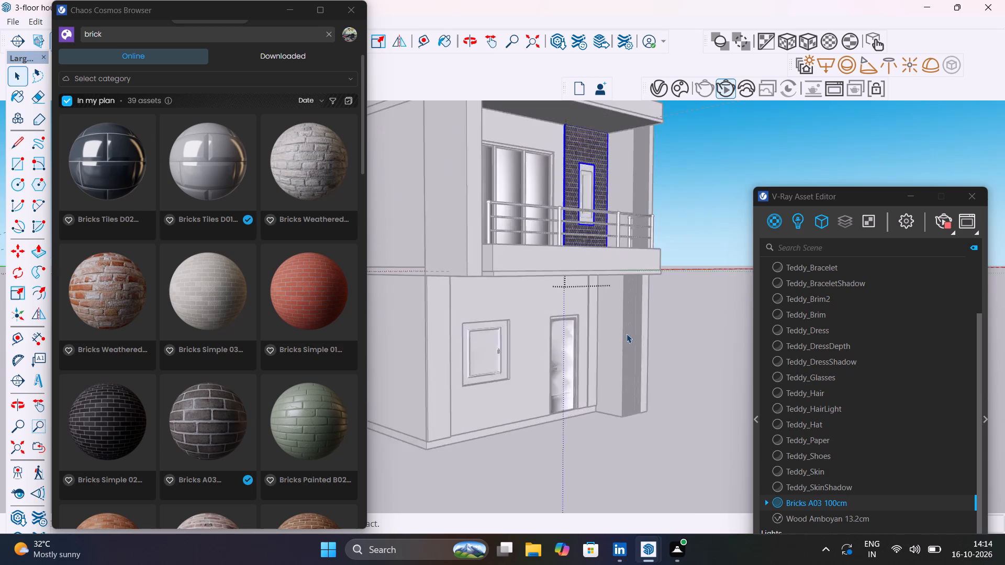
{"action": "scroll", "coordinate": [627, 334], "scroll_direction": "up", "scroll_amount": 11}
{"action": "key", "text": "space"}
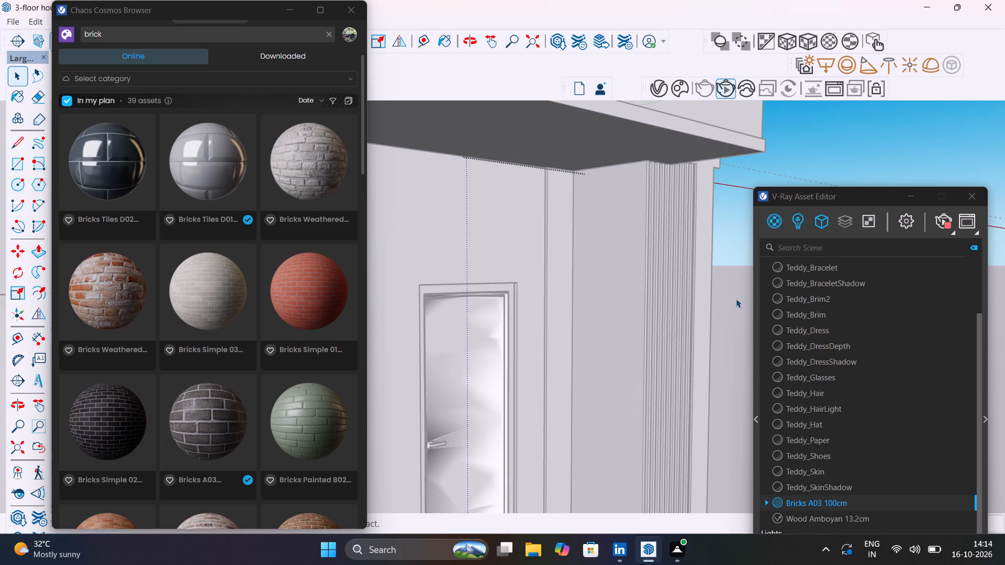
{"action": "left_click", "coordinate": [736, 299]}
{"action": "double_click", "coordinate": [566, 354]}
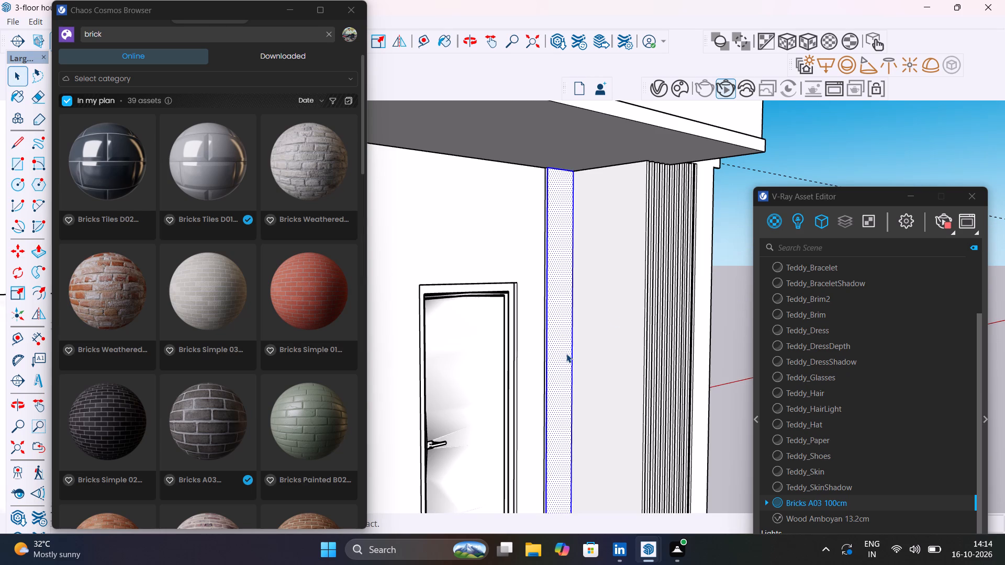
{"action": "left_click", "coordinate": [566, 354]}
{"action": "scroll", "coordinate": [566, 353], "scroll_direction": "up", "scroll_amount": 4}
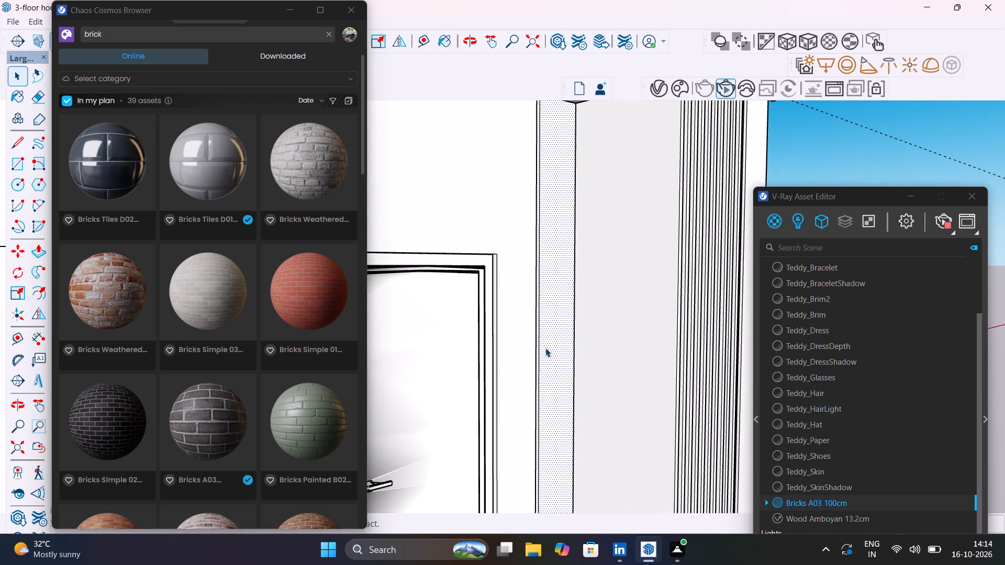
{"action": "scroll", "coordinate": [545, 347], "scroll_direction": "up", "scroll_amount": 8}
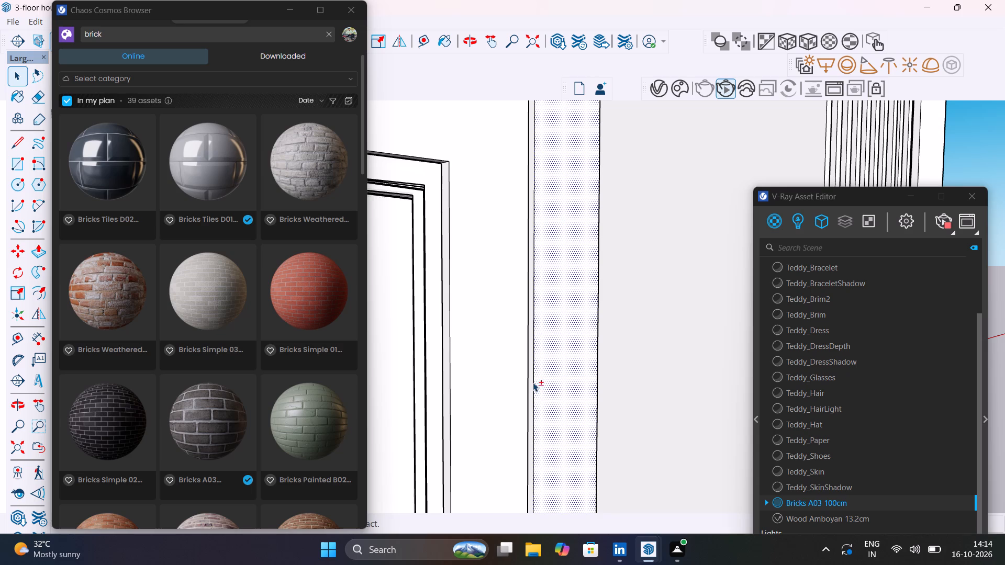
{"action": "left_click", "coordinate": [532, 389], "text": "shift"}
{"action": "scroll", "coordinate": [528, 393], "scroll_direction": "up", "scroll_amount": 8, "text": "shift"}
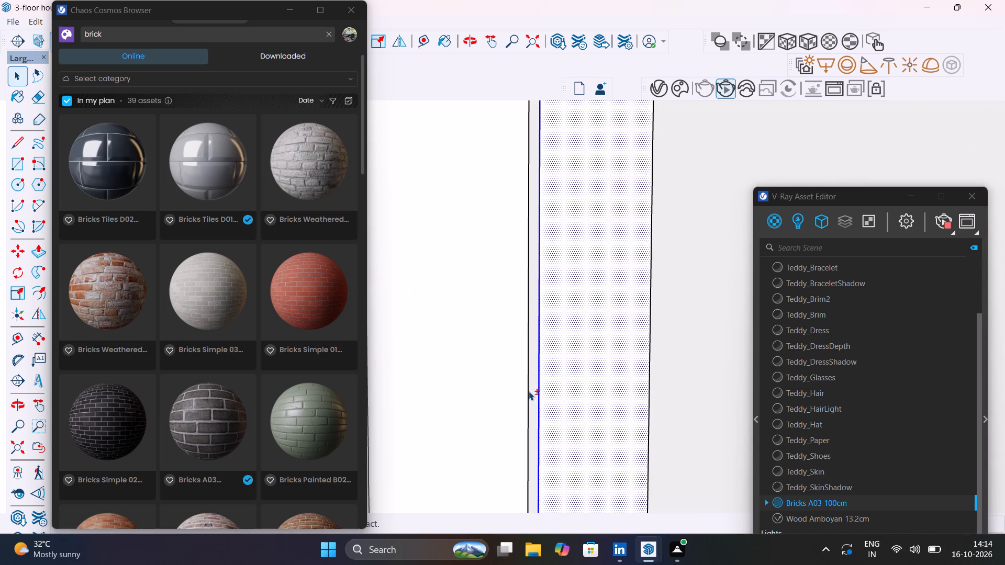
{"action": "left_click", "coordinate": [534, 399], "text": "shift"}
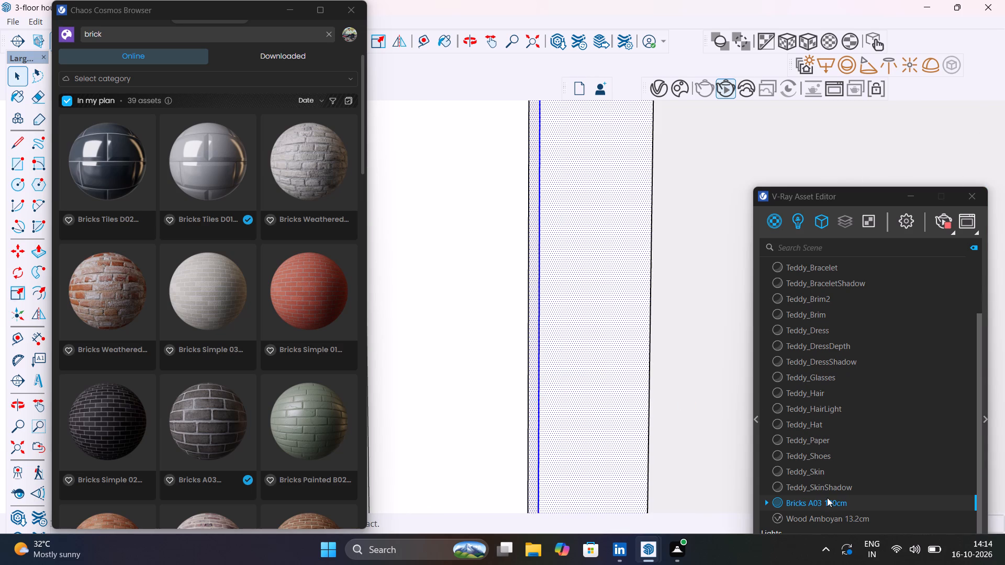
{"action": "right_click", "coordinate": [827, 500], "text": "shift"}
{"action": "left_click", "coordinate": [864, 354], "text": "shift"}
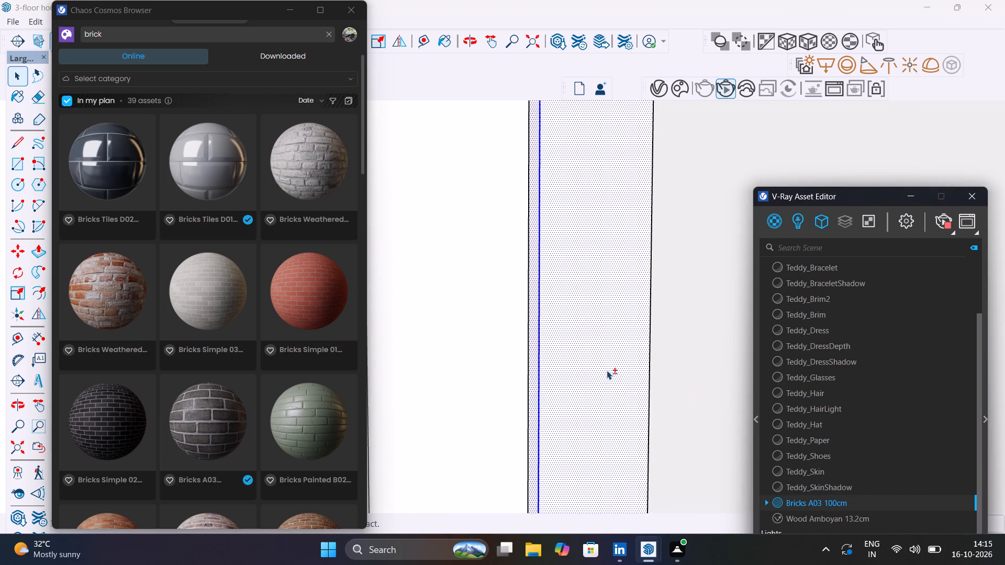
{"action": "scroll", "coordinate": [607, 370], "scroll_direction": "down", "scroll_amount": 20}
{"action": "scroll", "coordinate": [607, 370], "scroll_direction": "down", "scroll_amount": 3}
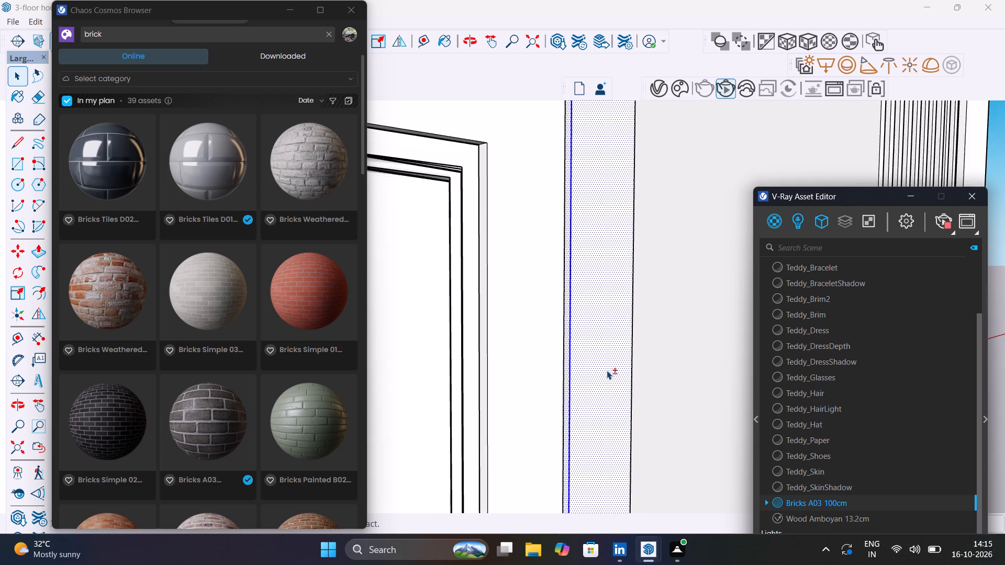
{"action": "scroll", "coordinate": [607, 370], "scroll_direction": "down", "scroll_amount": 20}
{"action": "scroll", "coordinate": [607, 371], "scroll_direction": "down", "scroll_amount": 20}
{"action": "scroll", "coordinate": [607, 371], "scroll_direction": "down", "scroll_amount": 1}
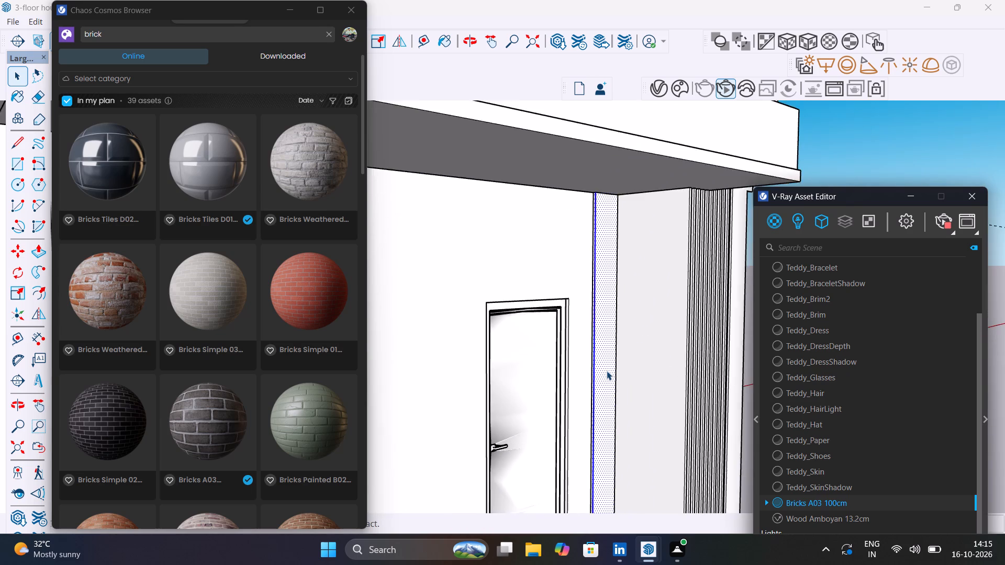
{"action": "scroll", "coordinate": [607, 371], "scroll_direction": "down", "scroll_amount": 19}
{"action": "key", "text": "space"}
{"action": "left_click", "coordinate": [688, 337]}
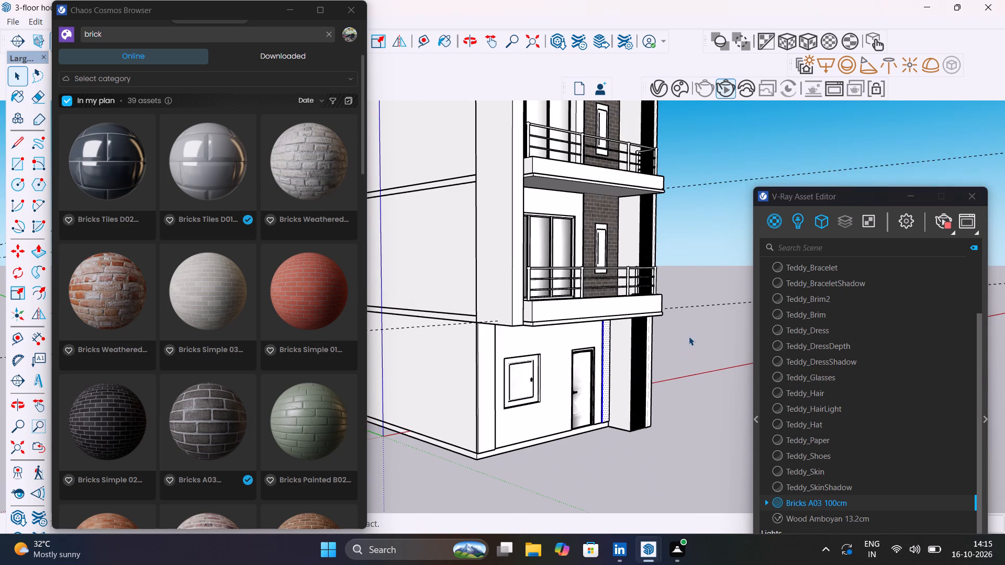
Apply Bricks A03 100cm to the front face of the ground-floor vertical strip beside the door.
{"action": "middle_click_drag", "start_coordinate": [694, 339], "coordinate": [543, 365]}
{"action": "scroll", "coordinate": [559, 375], "scroll_direction": "down", "scroll_amount": 6}
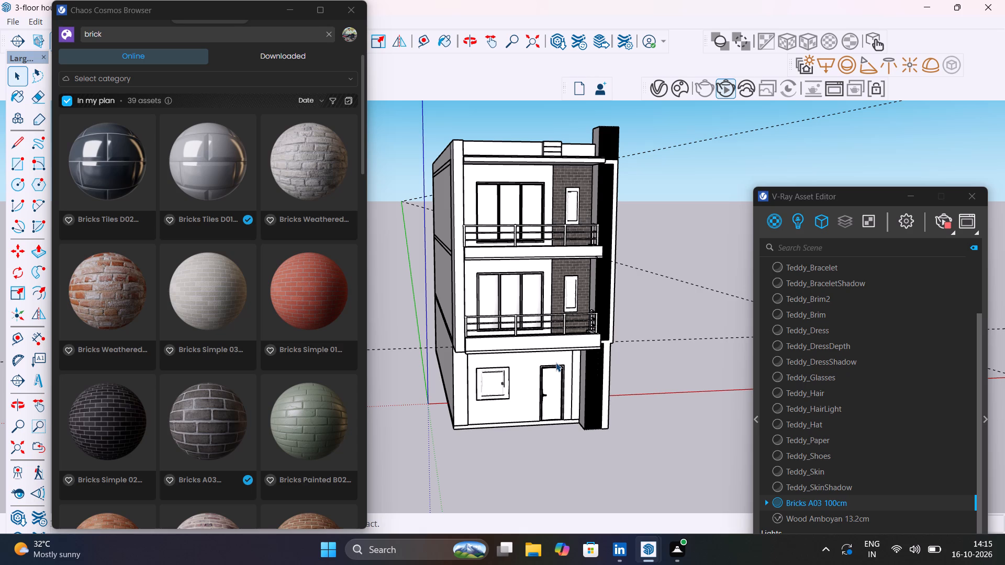
{"action": "scroll", "coordinate": [577, 366], "scroll_direction": "up", "scroll_amount": 8}
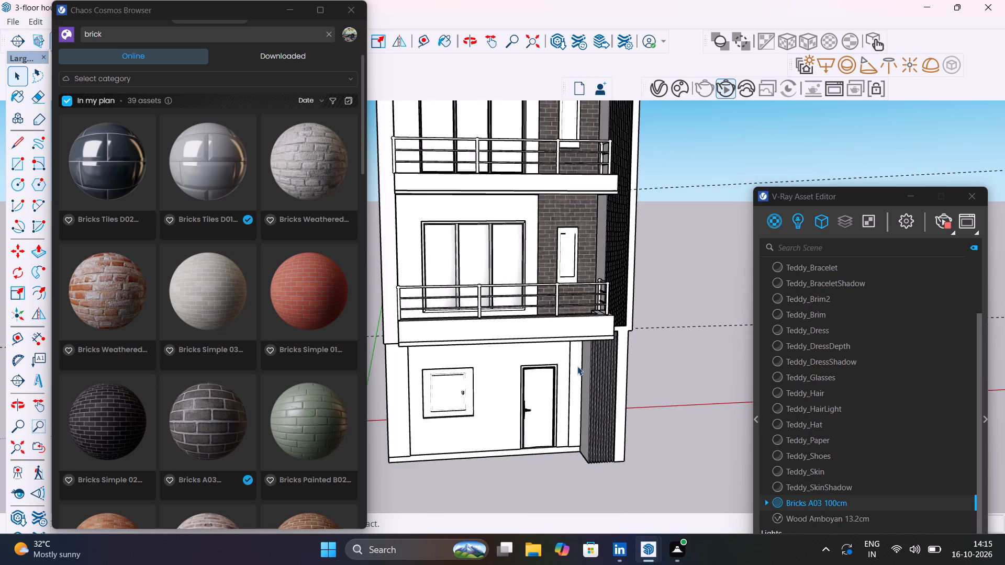
{"action": "scroll", "coordinate": [577, 366], "scroll_direction": "up", "scroll_amount": 20}
{"action": "scroll", "coordinate": [577, 366], "scroll_direction": "up", "scroll_amount": 8}
{"action": "left_click", "coordinate": [577, 366]}
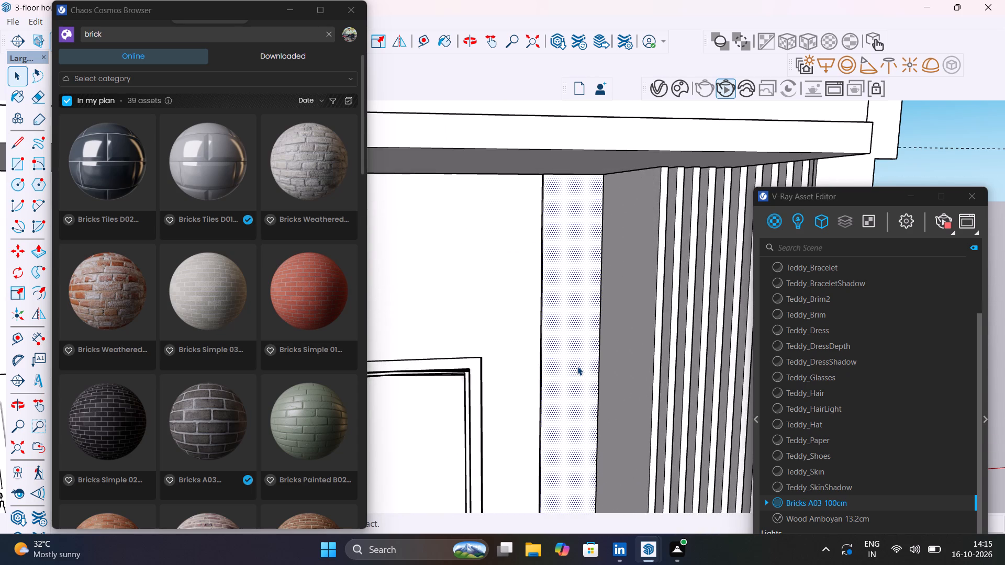
{"action": "right_click", "coordinate": [800, 500]}
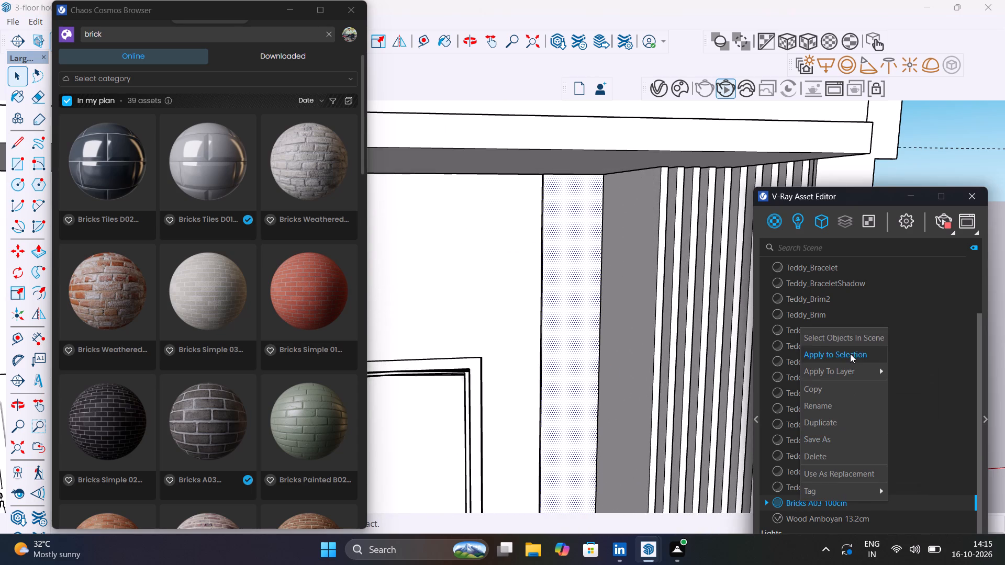
{"action": "left_click", "coordinate": [850, 354]}
Apply Bricks A03 100cm to the narrow side face of the ground-floor vertical strip on the door side.
{"action": "middle_click_drag", "start_coordinate": [574, 377], "coordinate": [662, 376]}
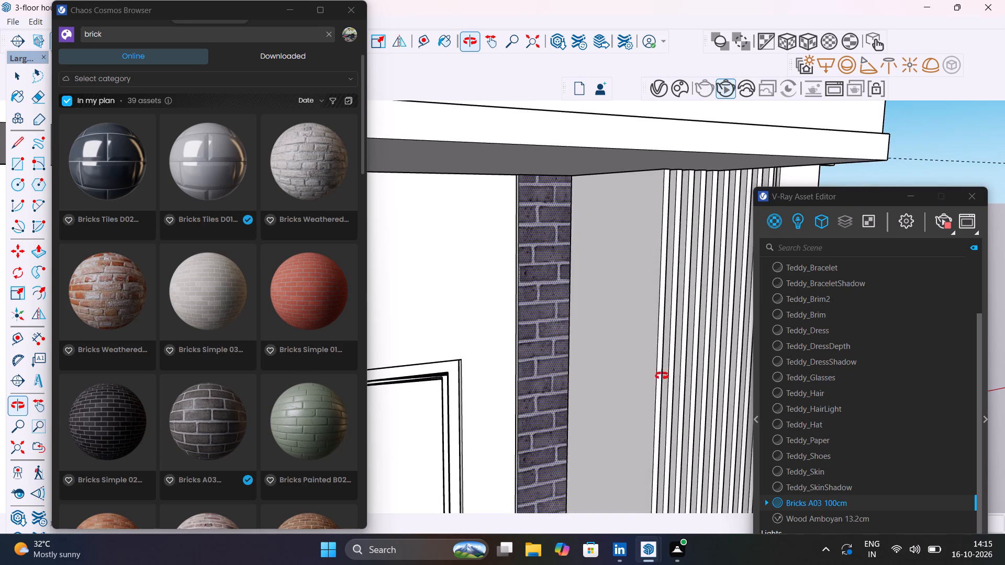
{"action": "middle_click_drag", "start_coordinate": [662, 376], "coordinate": [761, 371]}
{"action": "scroll", "coordinate": [482, 334], "scroll_direction": "up", "scroll_amount": 17}
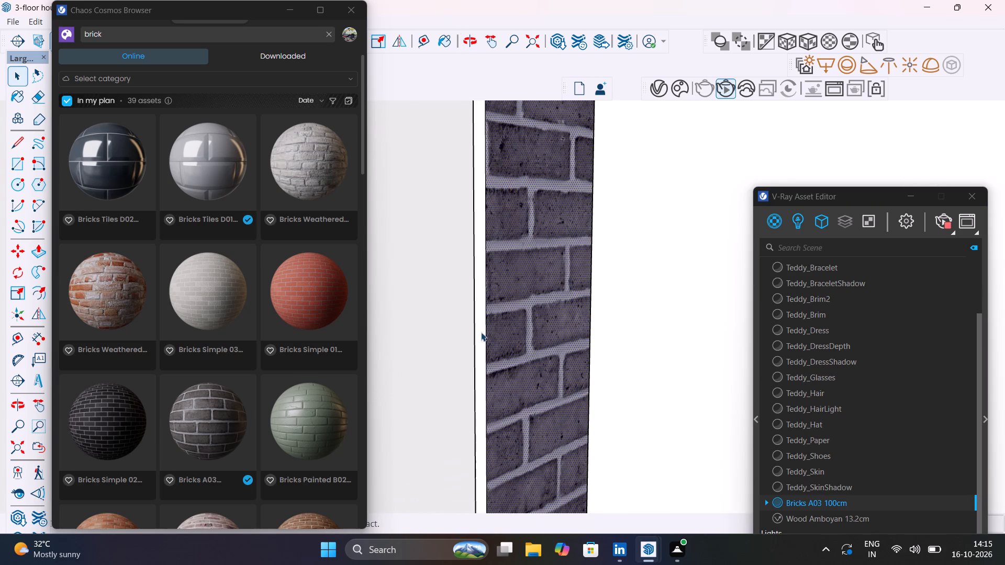
{"action": "left_click", "coordinate": [481, 332]}
{"action": "right_click", "coordinate": [861, 503]}
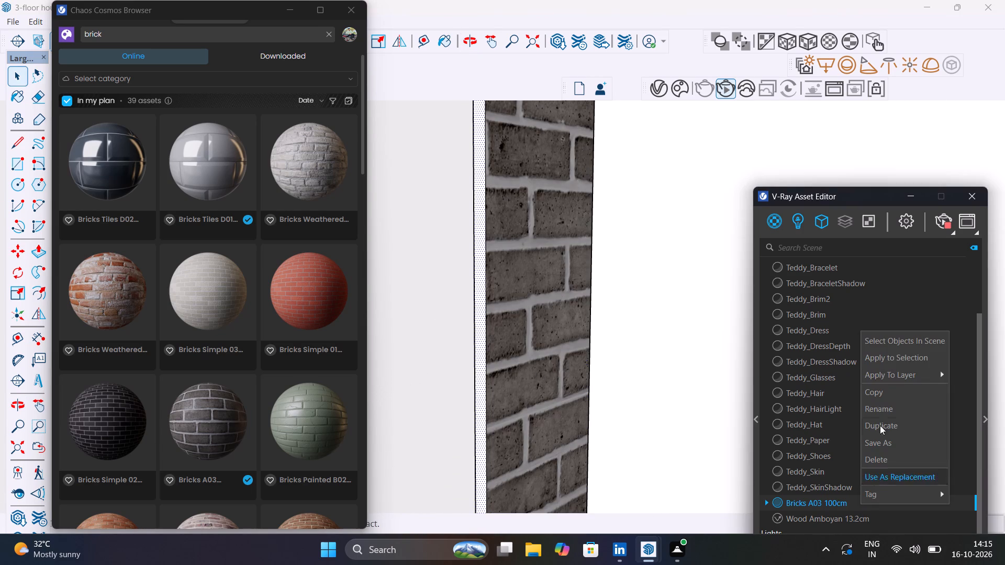
{"action": "left_click", "coordinate": [894, 356]}
{"action": "scroll", "coordinate": [591, 371], "scroll_direction": "down", "scroll_amount": 9}
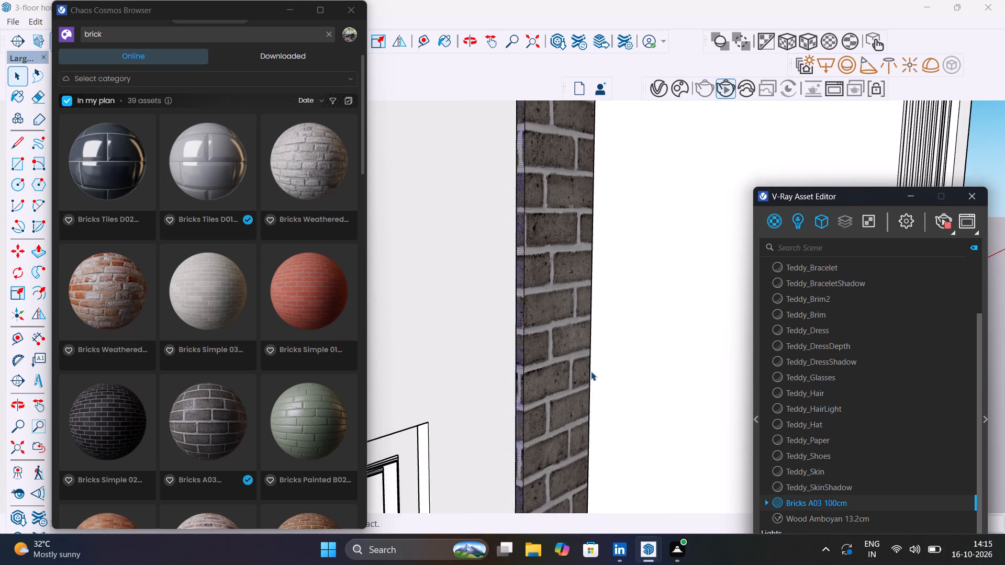
{"action": "scroll", "coordinate": [591, 371], "scroll_direction": "down", "scroll_amount": 19}
{"action": "scroll", "coordinate": [591, 372], "scroll_direction": "down", "scroll_amount": 4}
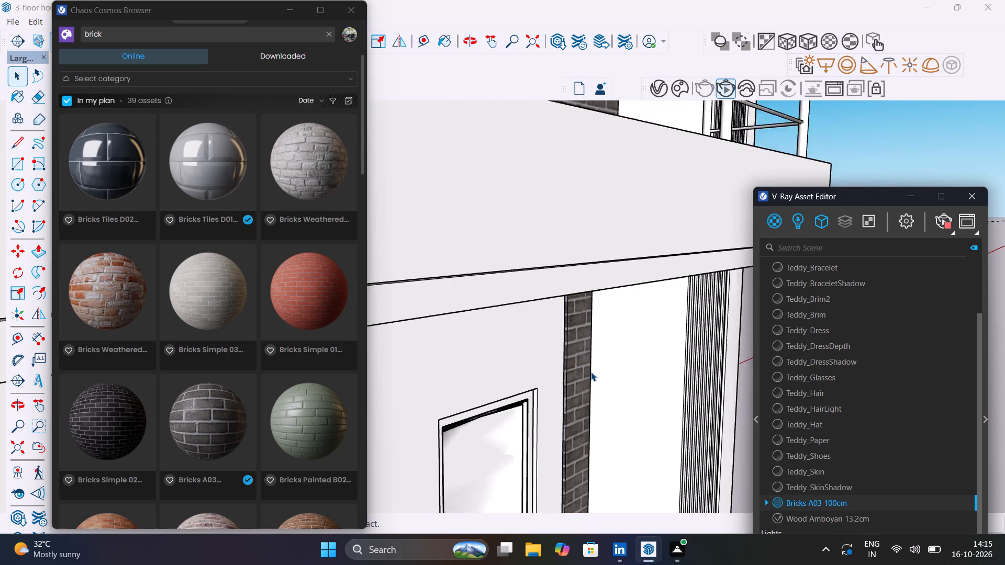
{"action": "scroll", "coordinate": [591, 372], "scroll_direction": "down", "scroll_amount": 13}
{"action": "left_click", "coordinate": [678, 402]}
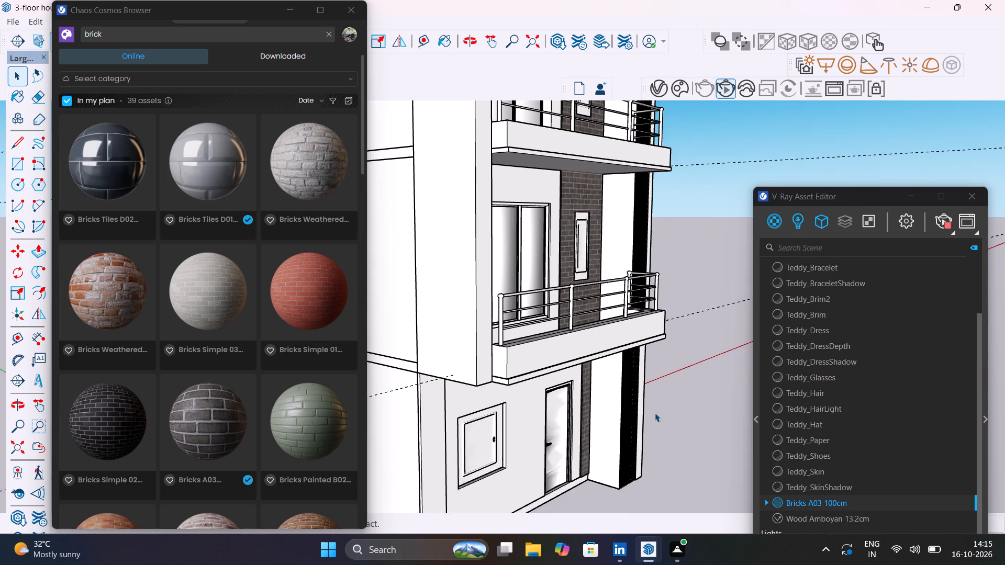
Examine the brick finish on the vertical strips of all three floors across the whole front facade.
{"action": "middle_click_drag", "start_coordinate": [655, 412], "coordinate": [604, 352]}
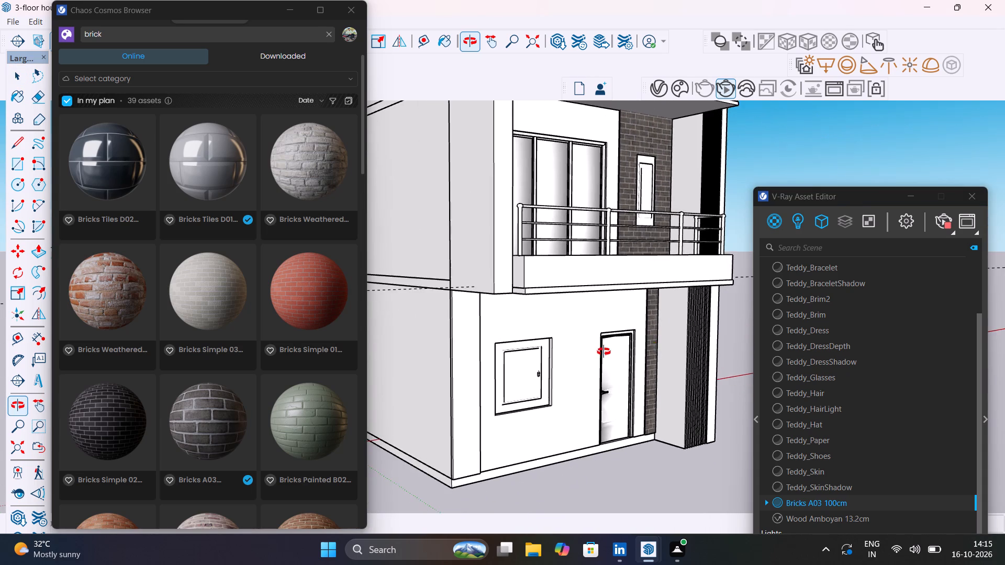
{"action": "middle_click_drag", "start_coordinate": [604, 352], "coordinate": [538, 382]}
{"action": "middle_click_drag", "start_coordinate": [626, 373], "coordinate": [573, 346], "text": "shift"}
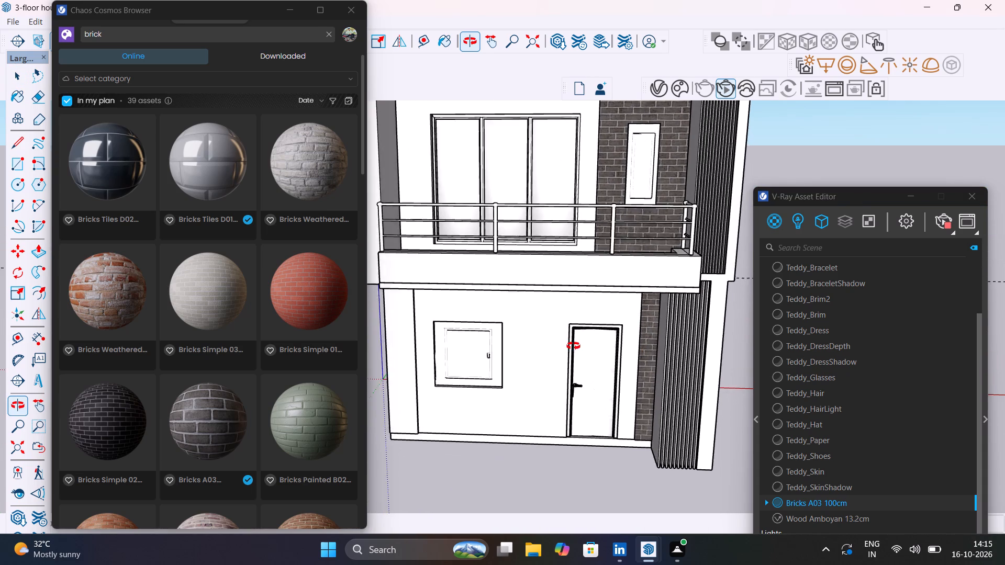
{"action": "middle_click_drag", "start_coordinate": [573, 346], "coordinate": [608, 457], "text": "shift"}
{"action": "scroll", "coordinate": [612, 403], "scroll_direction": "down", "scroll_amount": 7}
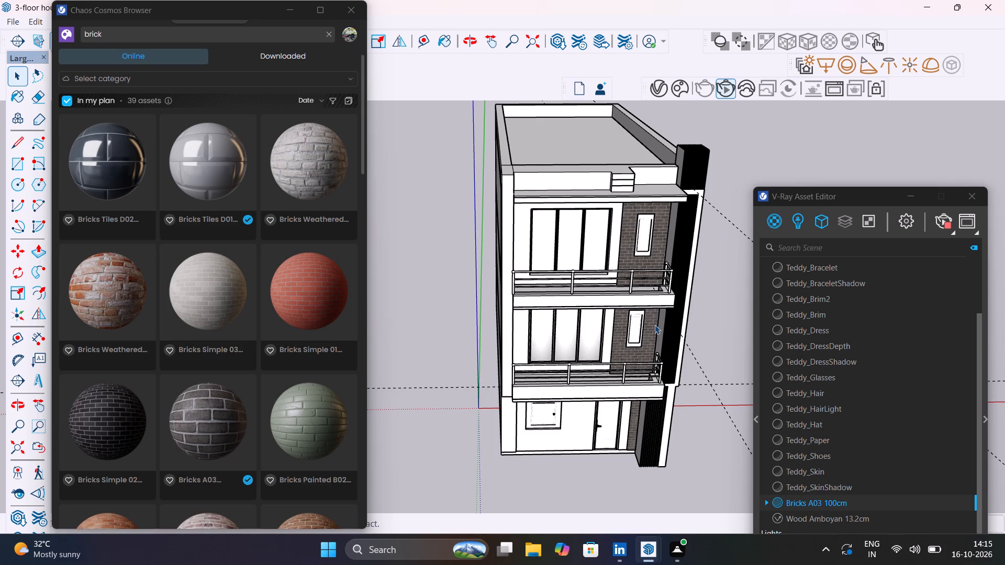
{"action": "middle_click_drag", "start_coordinate": [640, 231], "coordinate": [588, 191]}
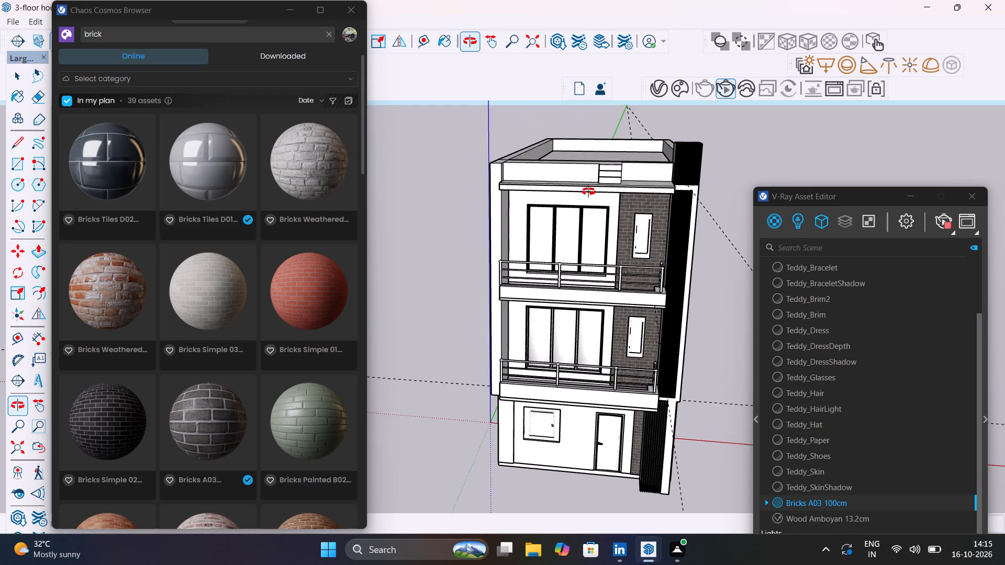
{"action": "middle_click_drag", "start_coordinate": [588, 191], "coordinate": [594, 183]}
{"action": "middle_click_drag", "start_coordinate": [659, 314], "coordinate": [707, 293]}
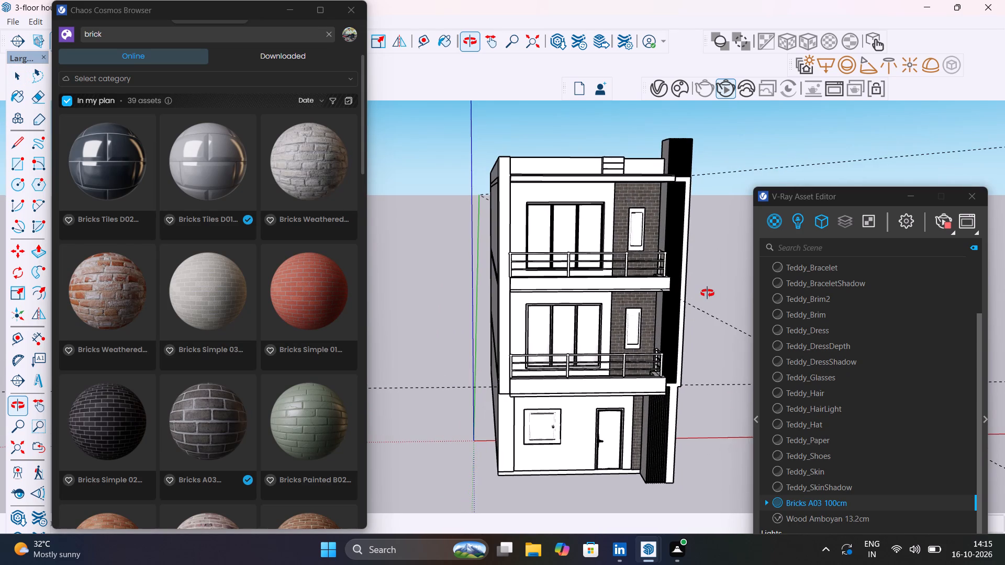
{"action": "middle_click_drag", "start_coordinate": [707, 293], "coordinate": [679, 278]}
{"action": "scroll", "coordinate": [679, 278], "scroll_direction": "up", "scroll_amount": 1}
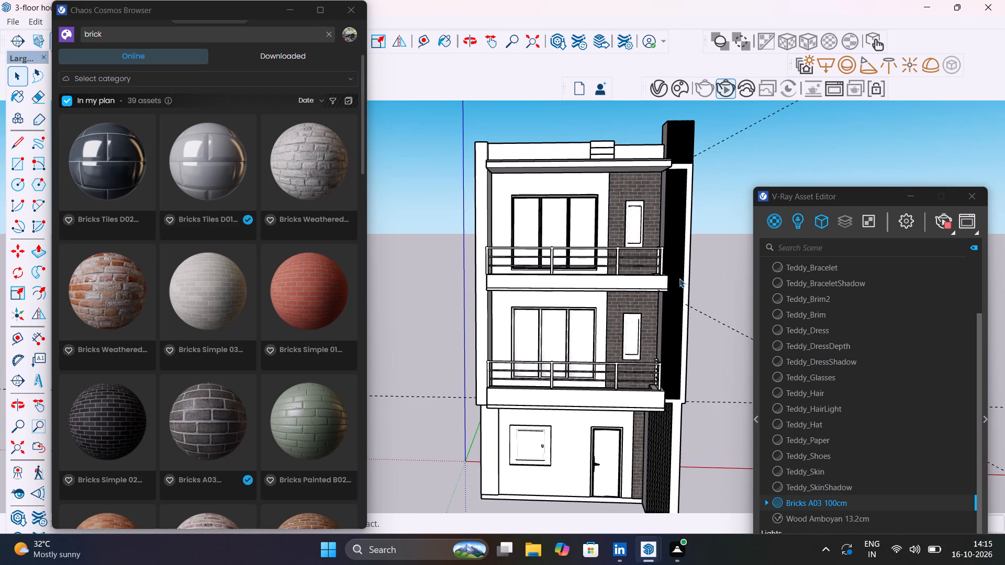
Restart the interactive V-Ray render to check the front facade's materials, and stop it once viewed.
{"action": "left_click", "coordinate": [723, 89]}
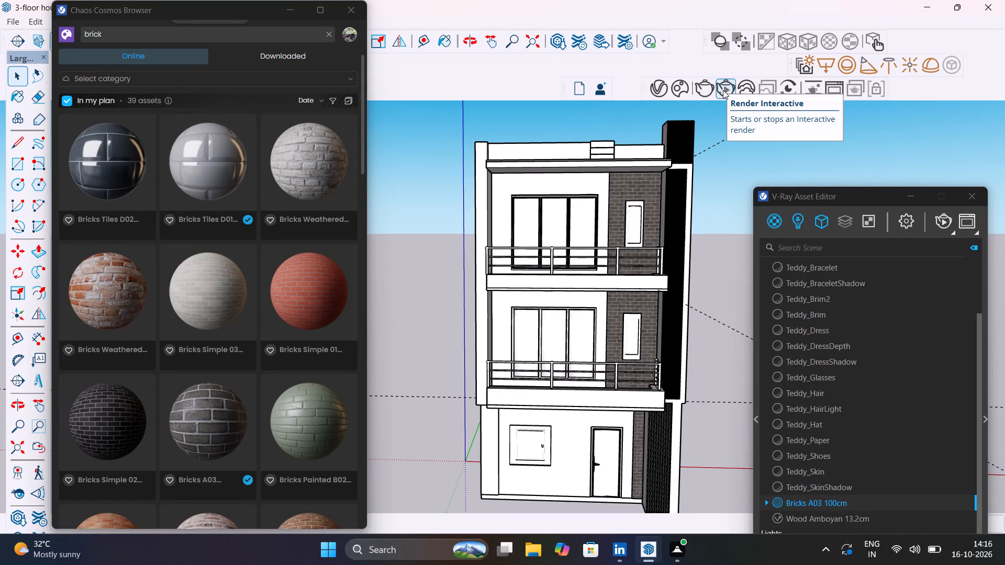
{"action": "left_click", "coordinate": [723, 90]}
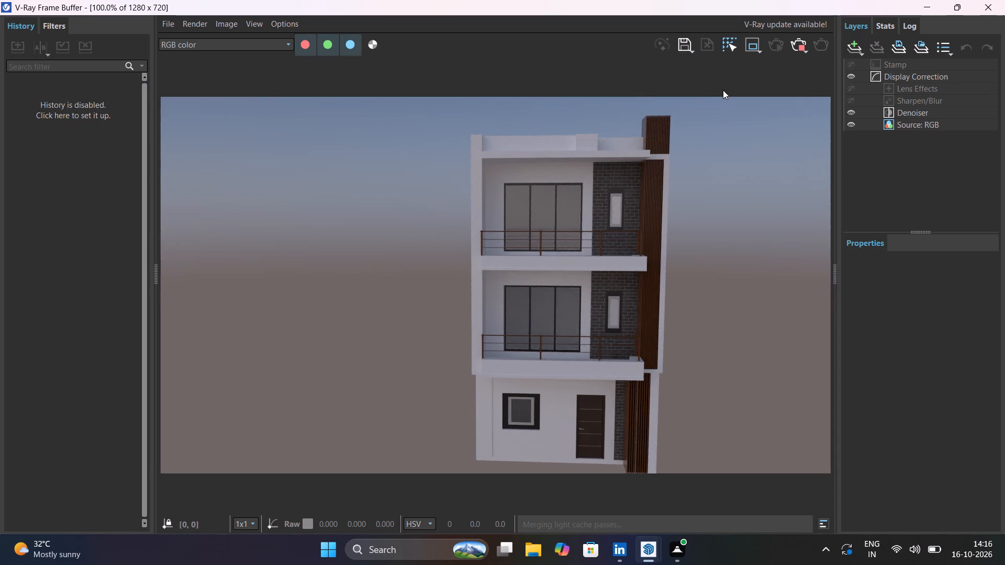
{"action": "left_click", "coordinate": [796, 47]}
{"action": "left_click", "coordinate": [985, 10]}
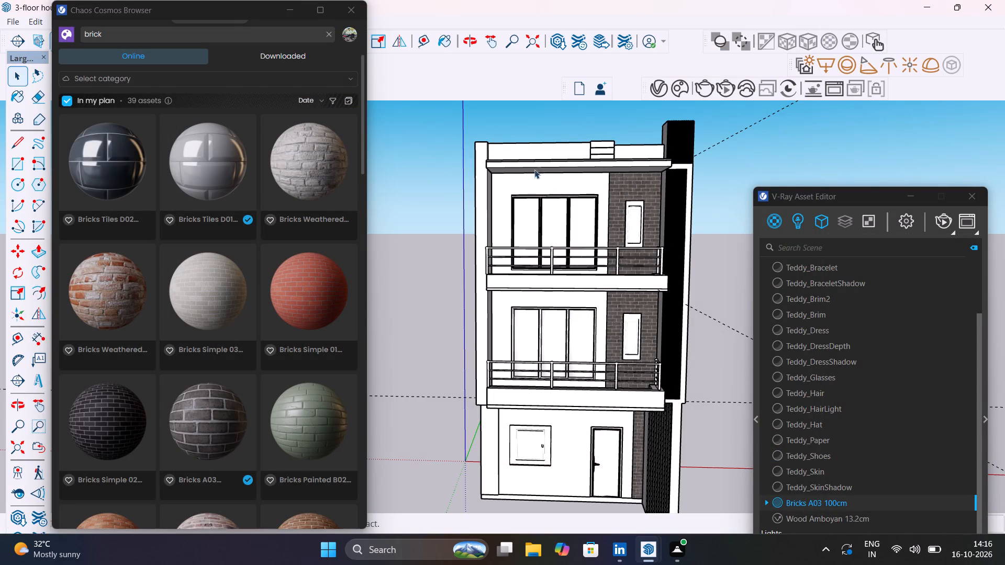
Examine the top-floor window, balcony and roof overhang up close and from several angles.
{"action": "scroll", "coordinate": [542, 163], "scroll_direction": "up", "scroll_amount": 10}
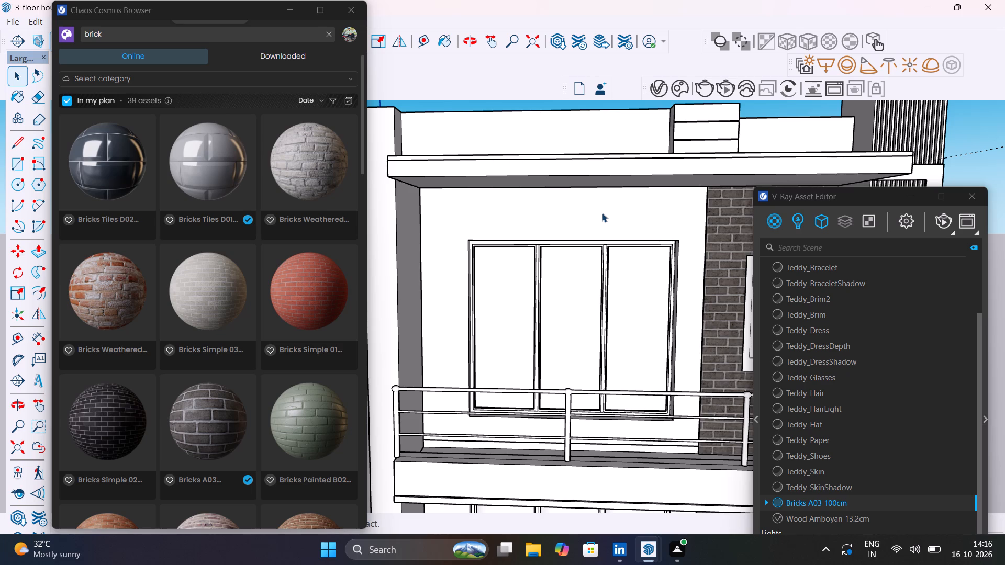
{"action": "scroll", "coordinate": [555, 295], "scroll_direction": "up", "scroll_amount": 4}
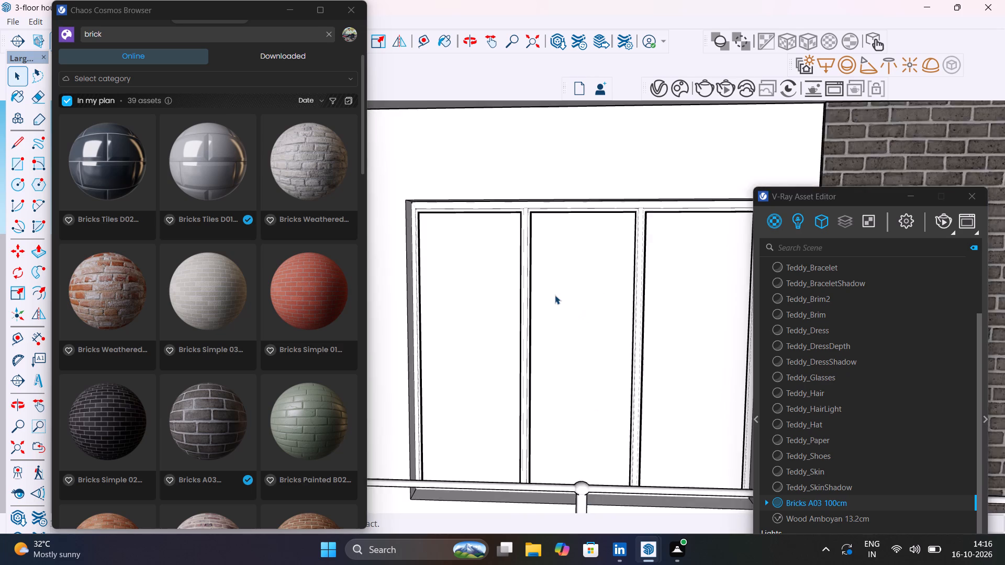
{"action": "scroll", "coordinate": [555, 295], "scroll_direction": "up", "scroll_amount": 6}
{"action": "middle_click_drag", "start_coordinate": [572, 300], "coordinate": [720, 387]}
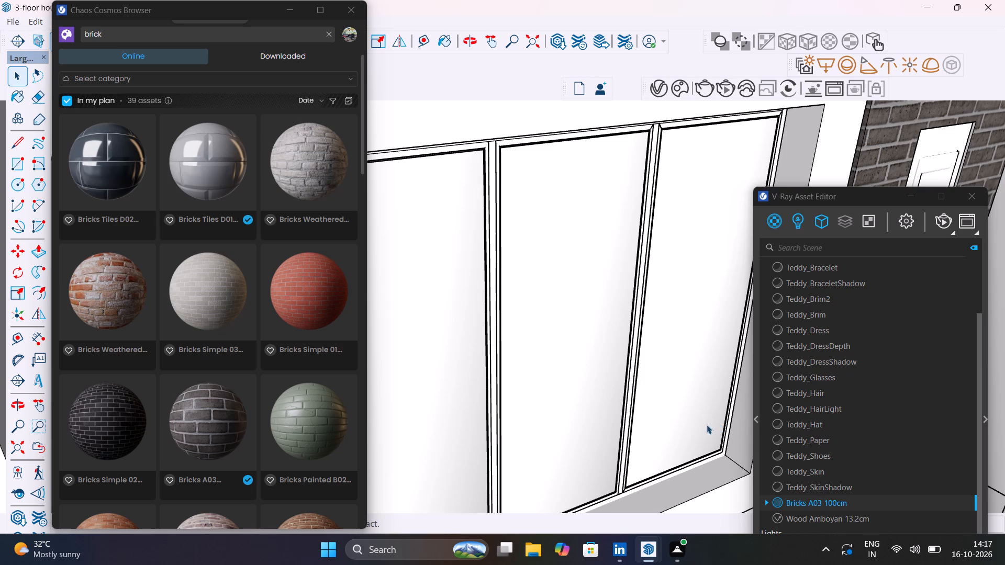
{"action": "middle_click_drag", "start_coordinate": [718, 433], "coordinate": [655, 358]}
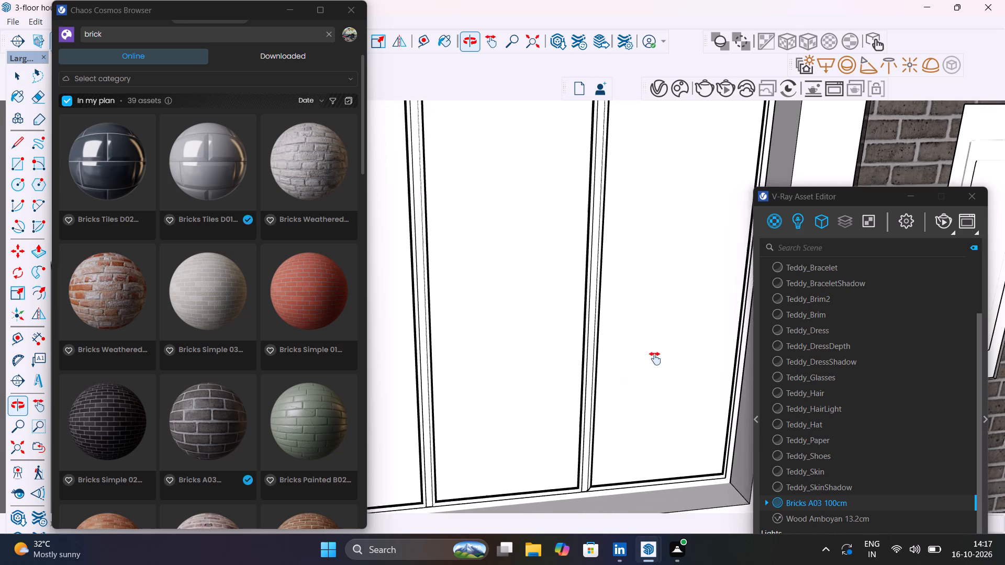
{"action": "middle_click_drag", "start_coordinate": [655, 358], "coordinate": [695, 313]}
{"action": "scroll", "coordinate": [695, 345], "scroll_direction": "down", "scroll_amount": 14}
{"action": "middle_click_drag", "start_coordinate": [696, 387], "coordinate": [636, 380], "text": "shift"}
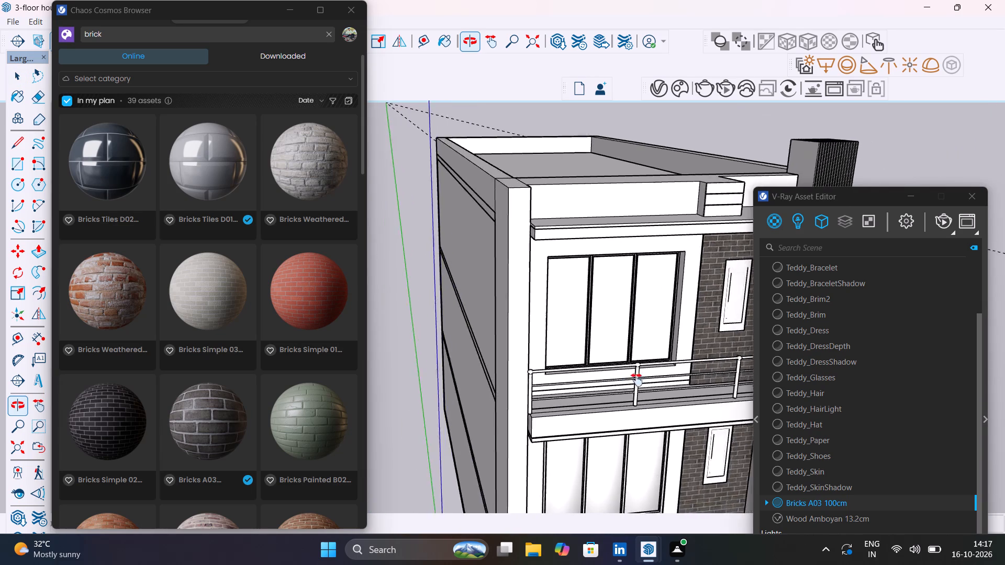
{"action": "middle_click_drag", "start_coordinate": [636, 380], "coordinate": [515, 379], "text": "shift"}
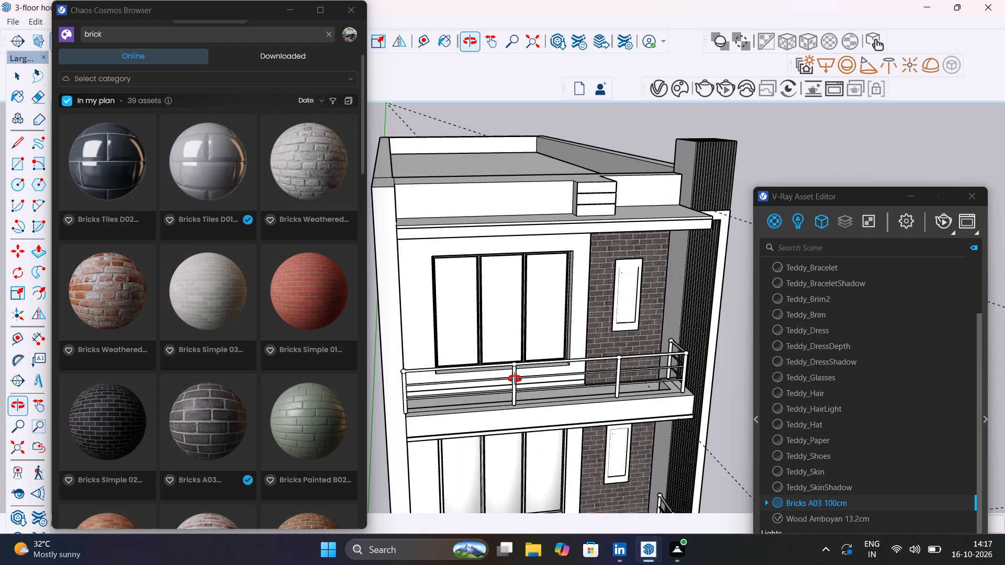
{"action": "middle_click_drag", "start_coordinate": [515, 379], "coordinate": [617, 378], "text": "shift"}
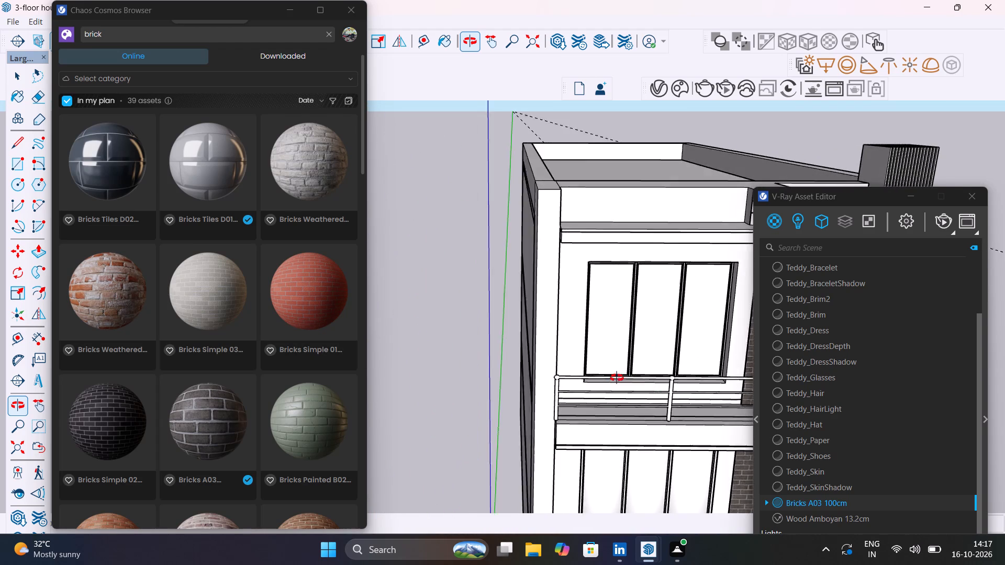
{"action": "middle_click_drag", "start_coordinate": [617, 378], "coordinate": [598, 379], "text": "shift"}
{"action": "middle_click_drag", "start_coordinate": [679, 400], "coordinate": [593, 341]}
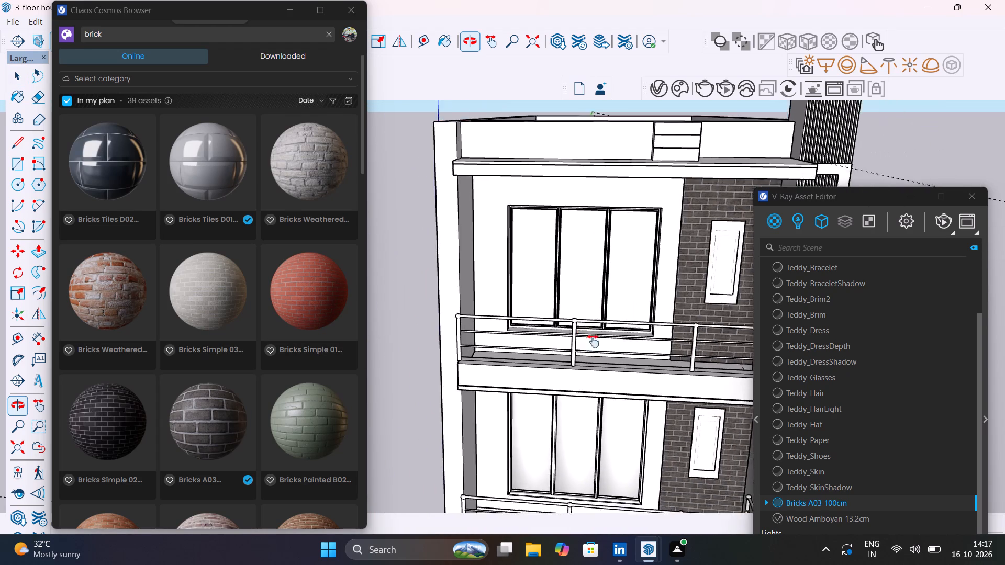
Copy the front bottom edge of the top-floor roof overhang to the midpoint of the soffit's side edge, splitting the soffit lengthwise.
{"action": "middle_click_drag", "start_coordinate": [593, 341], "coordinate": [600, 314]}
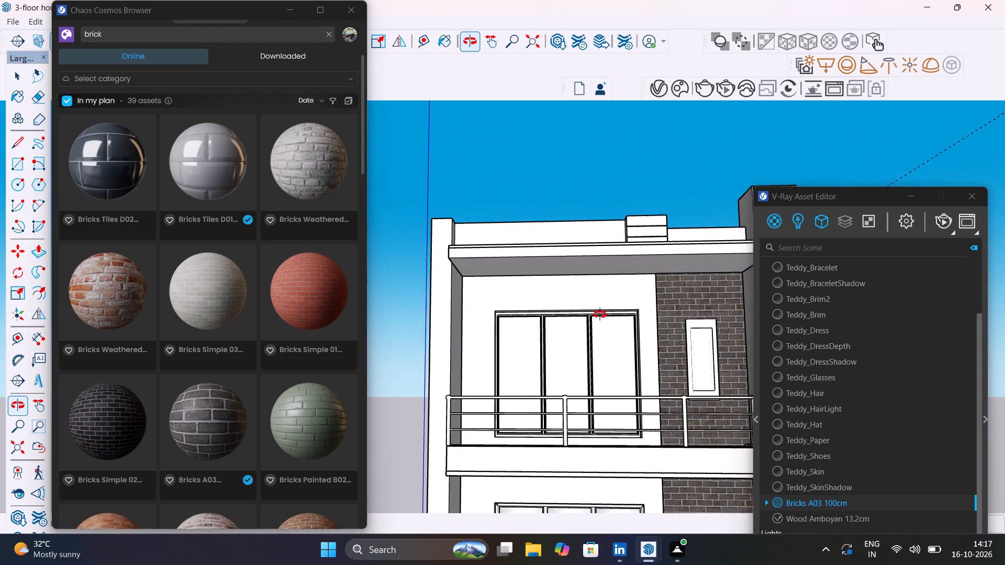
{"action": "middle_click_drag", "start_coordinate": [600, 314], "coordinate": [600, 296]}
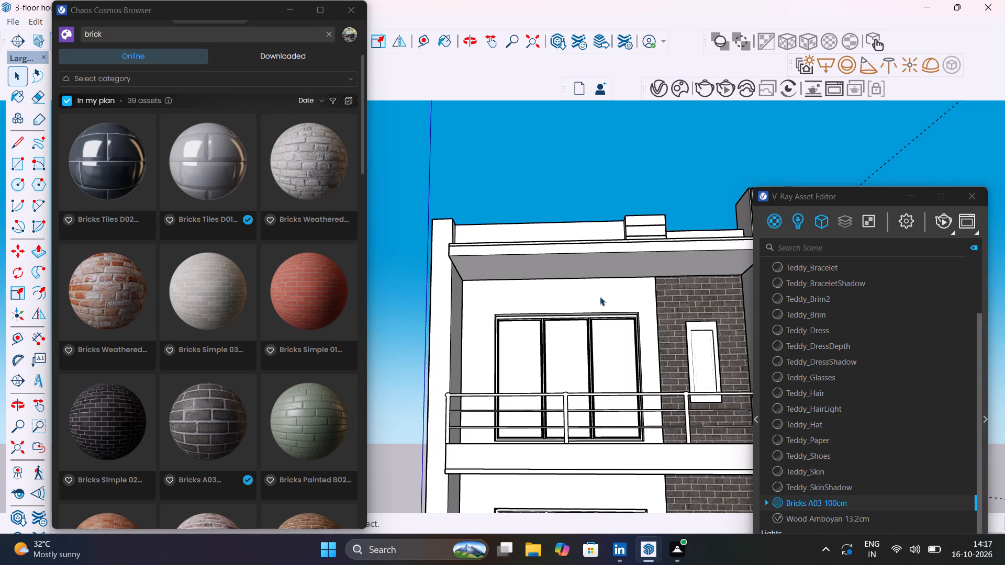
{"action": "left_click", "coordinate": [612, 262]}
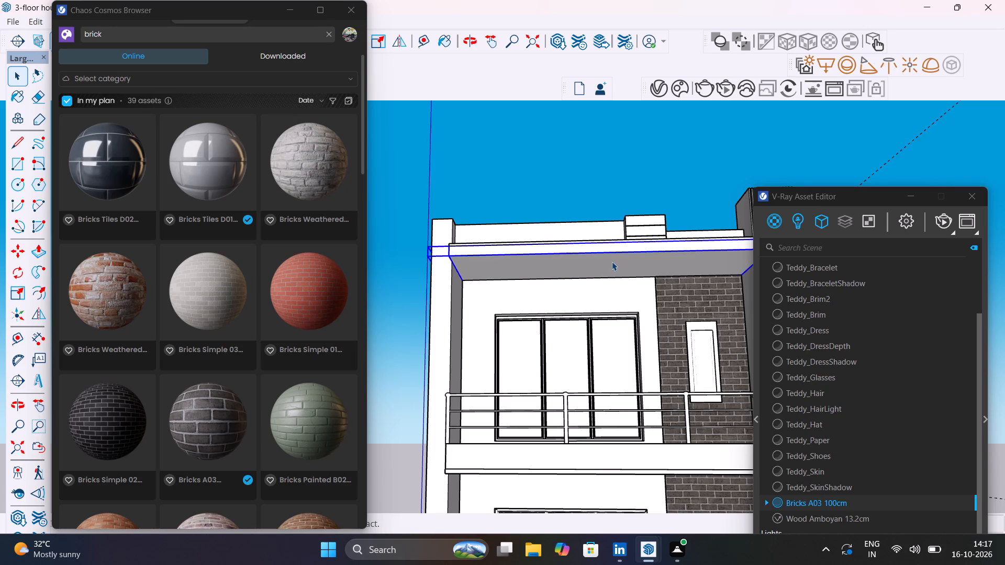
{"action": "double_click", "coordinate": [612, 262]}
{"action": "left_click", "coordinate": [616, 266]}
{"action": "scroll", "coordinate": [616, 266], "scroll_direction": "up", "scroll_amount": 2}
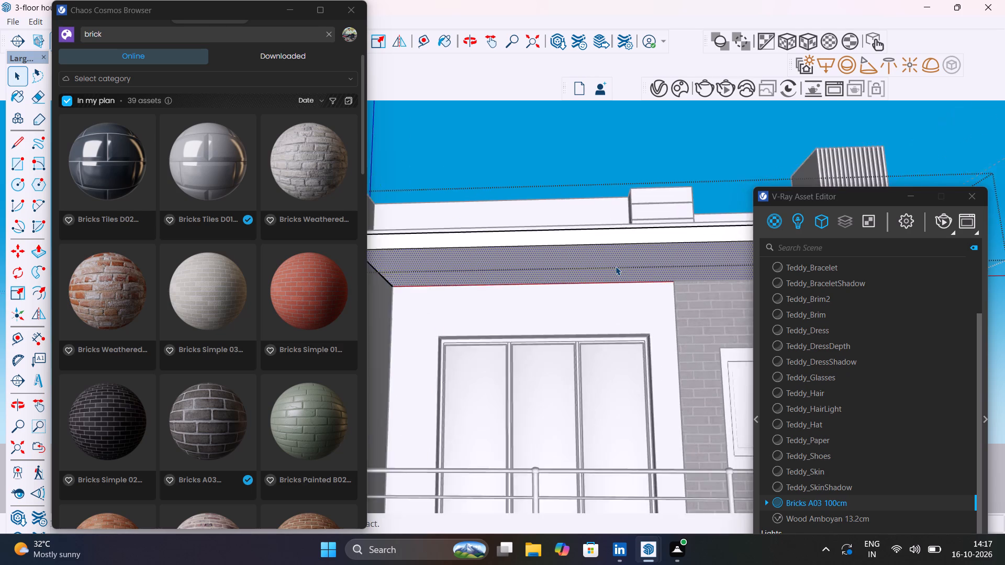
{"action": "scroll", "coordinate": [616, 266], "scroll_direction": "up", "scroll_amount": 5}
{"action": "scroll", "coordinate": [610, 280], "scroll_direction": "down", "scroll_amount": 6}
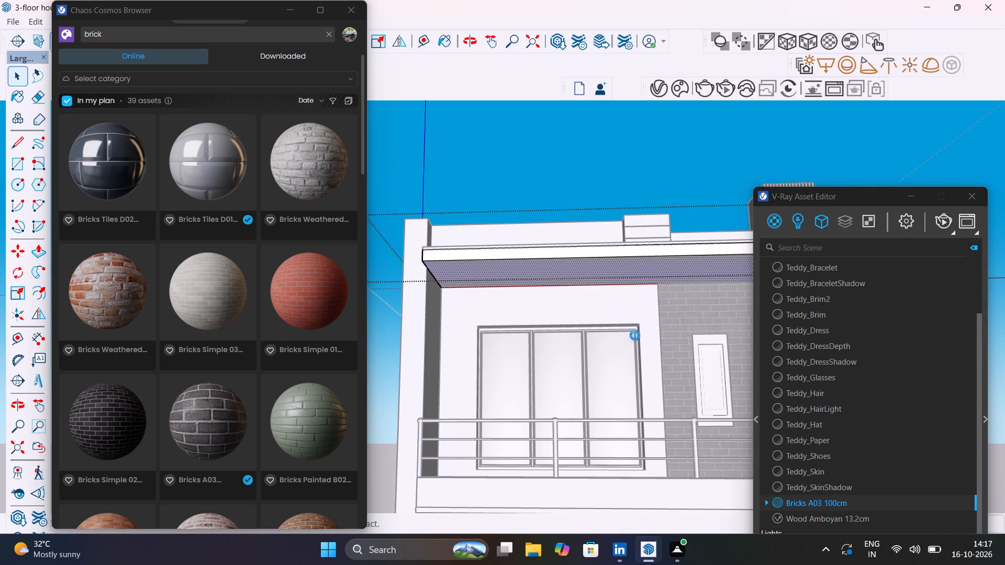
{"action": "scroll", "coordinate": [601, 261], "scroll_direction": "up", "scroll_amount": 3}
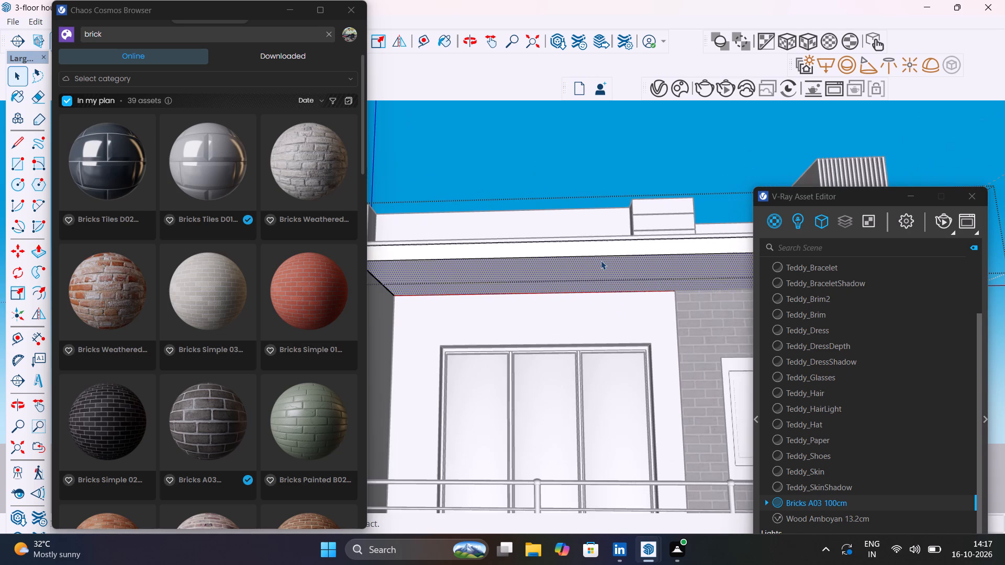
{"action": "middle_click_drag", "start_coordinate": [617, 282], "coordinate": [716, 206]}
{"action": "scroll", "coordinate": [716, 206], "scroll_direction": "up", "scroll_amount": 1}
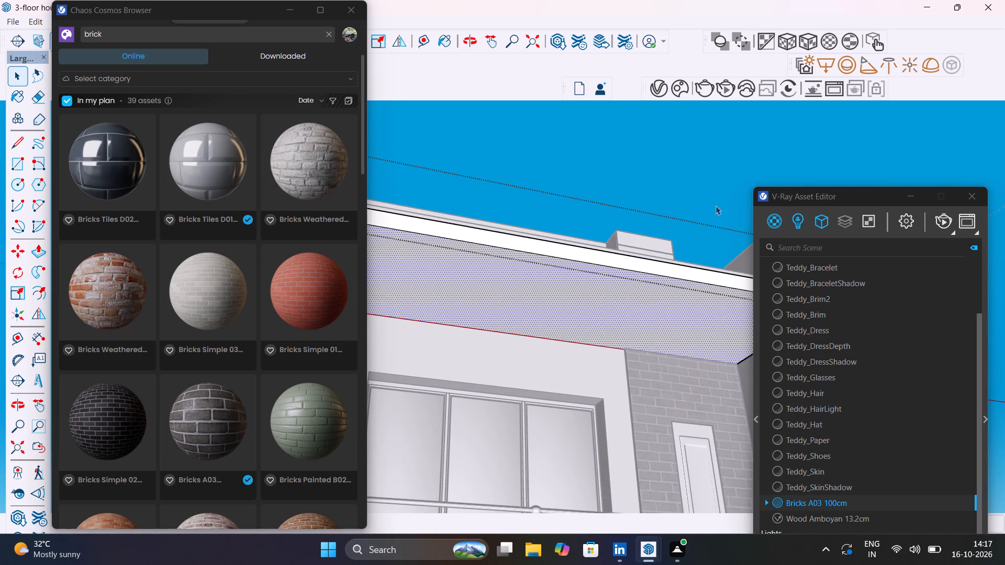
{"action": "left_click", "coordinate": [662, 275]}
{"action": "scroll", "coordinate": [662, 275], "scroll_direction": "down", "scroll_amount": 6}
{"action": "middle_click_drag", "start_coordinate": [708, 281], "coordinate": [707, 299]}
{"action": "scroll", "coordinate": [606, 337], "scroll_direction": "up", "scroll_amount": 1}
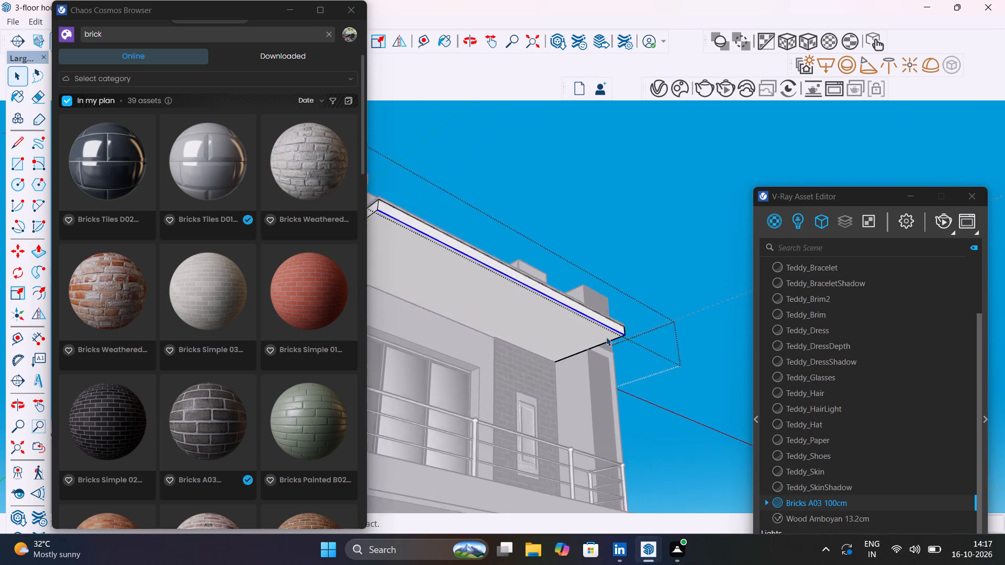
{"action": "scroll", "coordinate": [606, 337], "scroll_direction": "up", "scroll_amount": 14}
{"action": "key", "text": "m"}
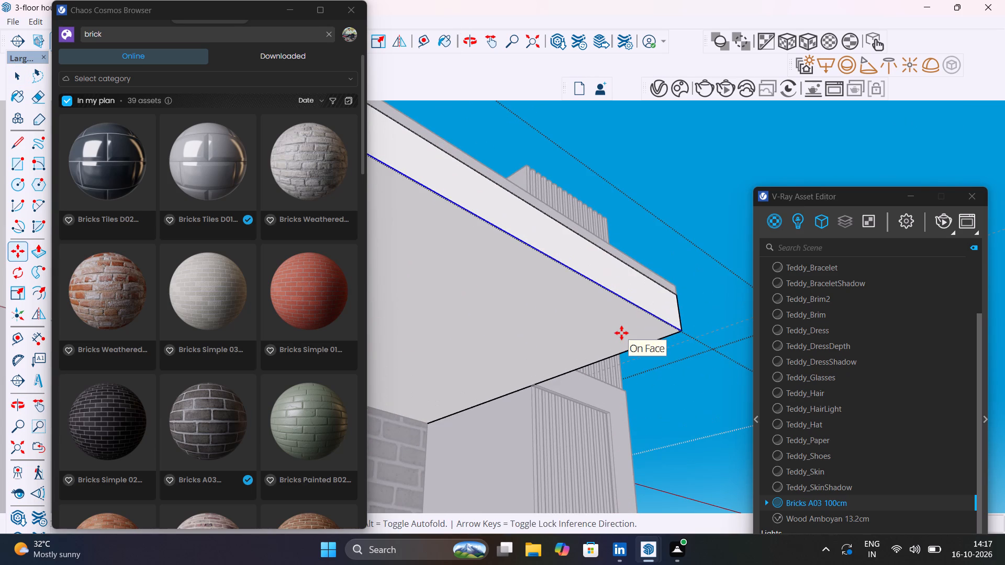
{"action": "left_click", "coordinate": [682, 331]}
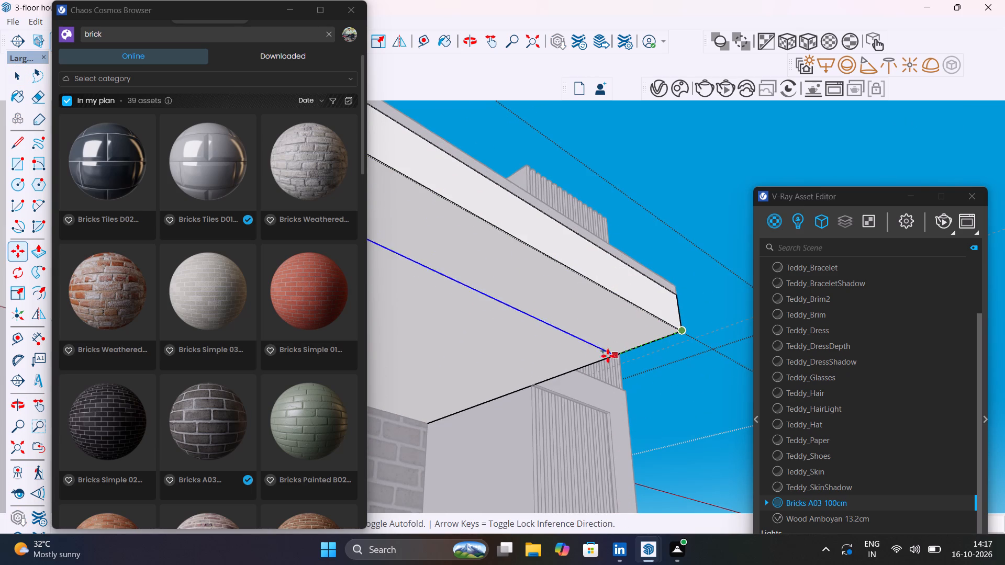
{"action": "left_click", "coordinate": [534, 380]}
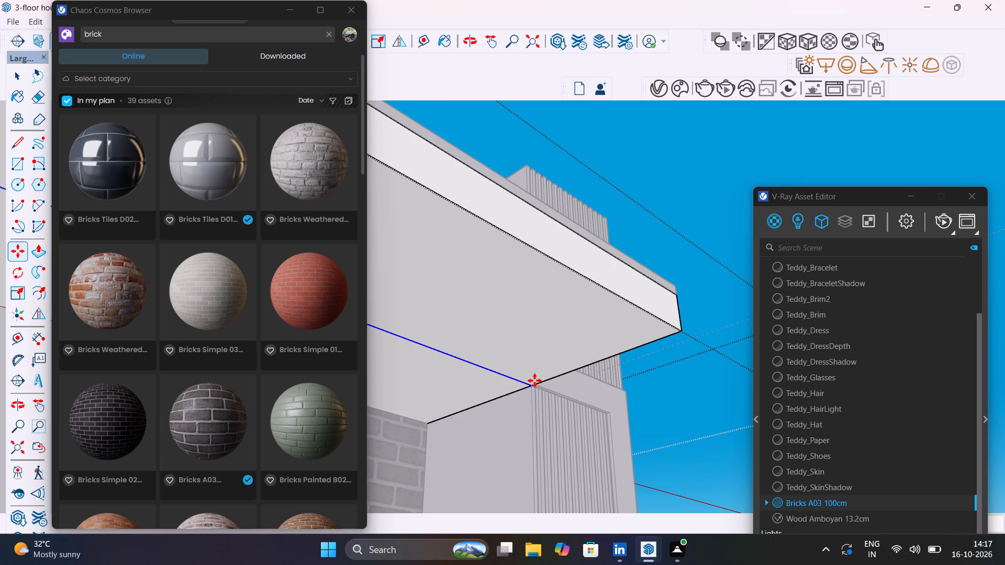
{"action": "scroll", "coordinate": [534, 380], "scroll_direction": "down", "scroll_amount": 20}
{"action": "scroll", "coordinate": [534, 380], "scroll_direction": "down", "scroll_amount": 2}
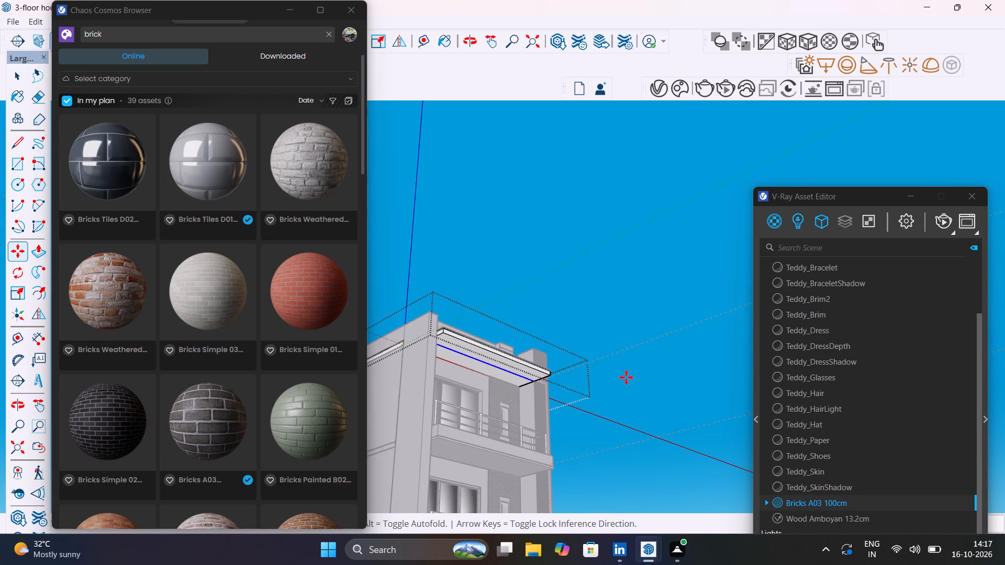
{"action": "key", "text": "space"}
{"action": "left_click", "coordinate": [626, 377]}
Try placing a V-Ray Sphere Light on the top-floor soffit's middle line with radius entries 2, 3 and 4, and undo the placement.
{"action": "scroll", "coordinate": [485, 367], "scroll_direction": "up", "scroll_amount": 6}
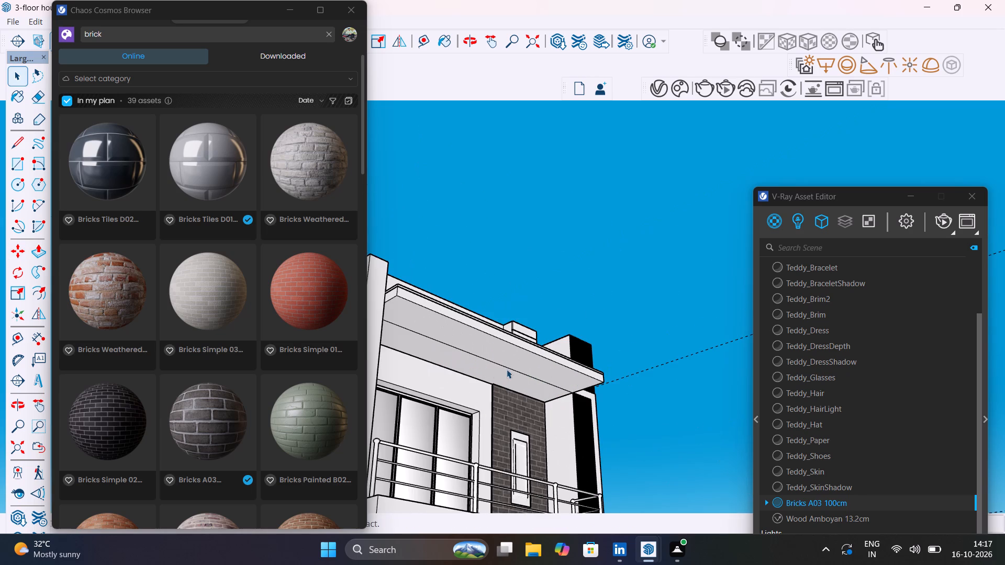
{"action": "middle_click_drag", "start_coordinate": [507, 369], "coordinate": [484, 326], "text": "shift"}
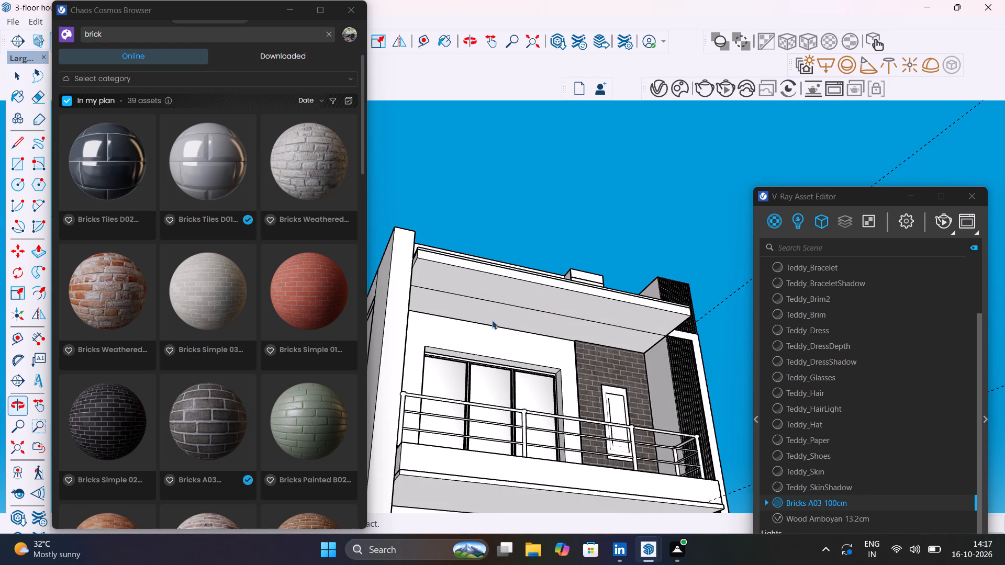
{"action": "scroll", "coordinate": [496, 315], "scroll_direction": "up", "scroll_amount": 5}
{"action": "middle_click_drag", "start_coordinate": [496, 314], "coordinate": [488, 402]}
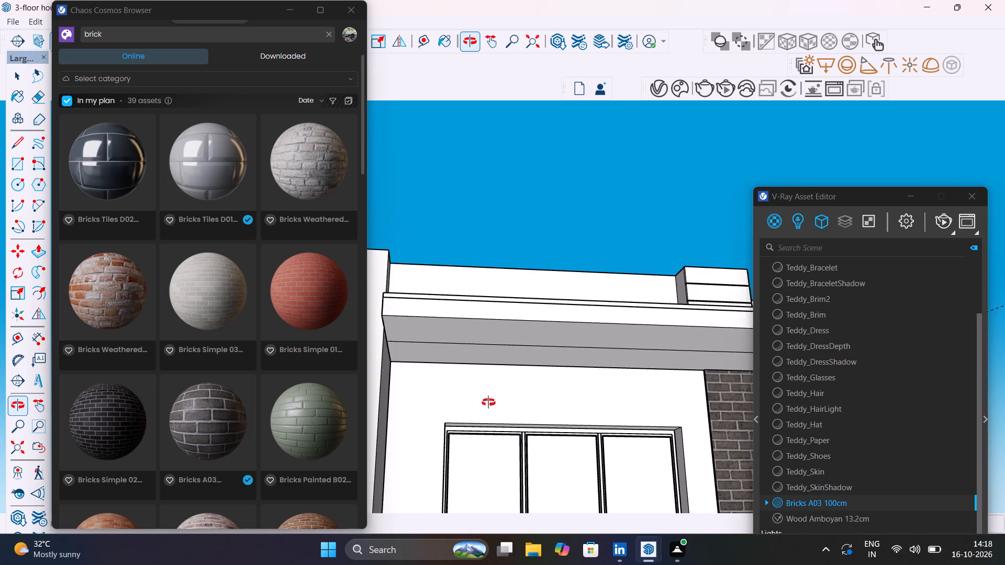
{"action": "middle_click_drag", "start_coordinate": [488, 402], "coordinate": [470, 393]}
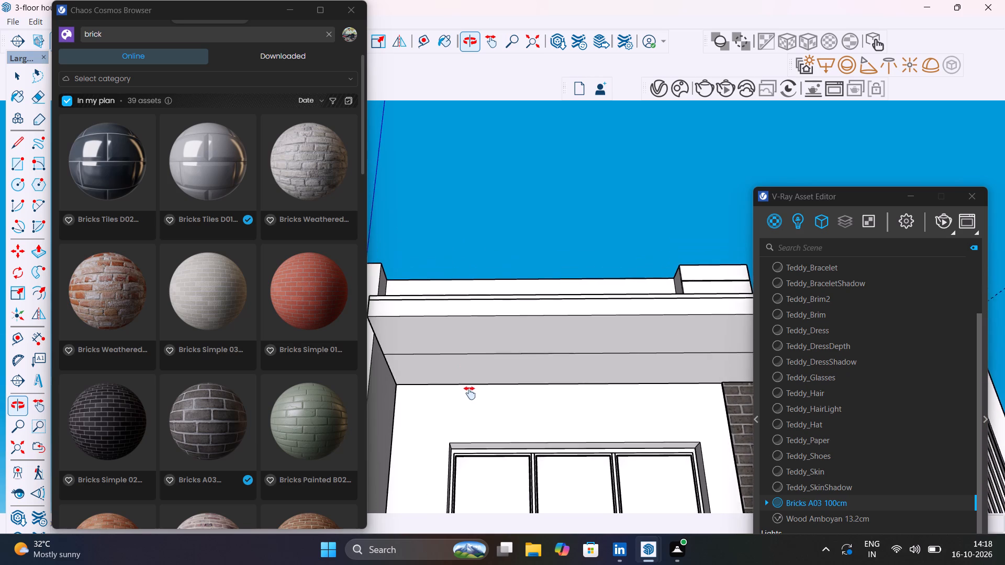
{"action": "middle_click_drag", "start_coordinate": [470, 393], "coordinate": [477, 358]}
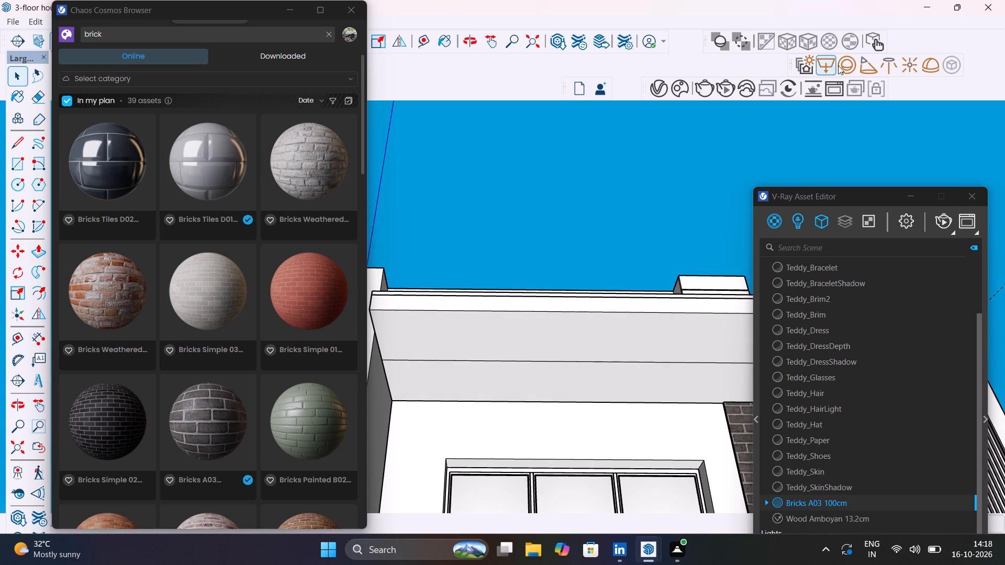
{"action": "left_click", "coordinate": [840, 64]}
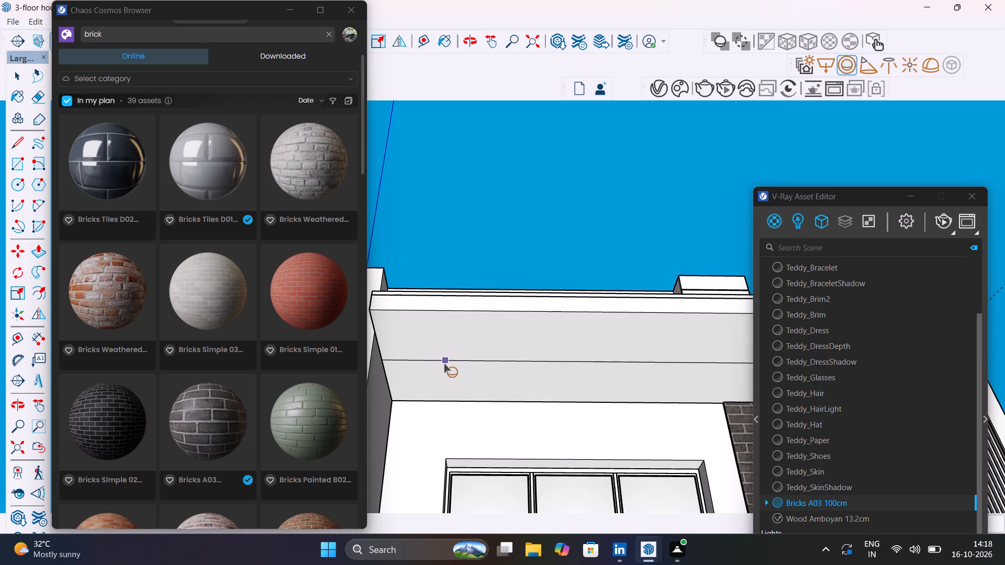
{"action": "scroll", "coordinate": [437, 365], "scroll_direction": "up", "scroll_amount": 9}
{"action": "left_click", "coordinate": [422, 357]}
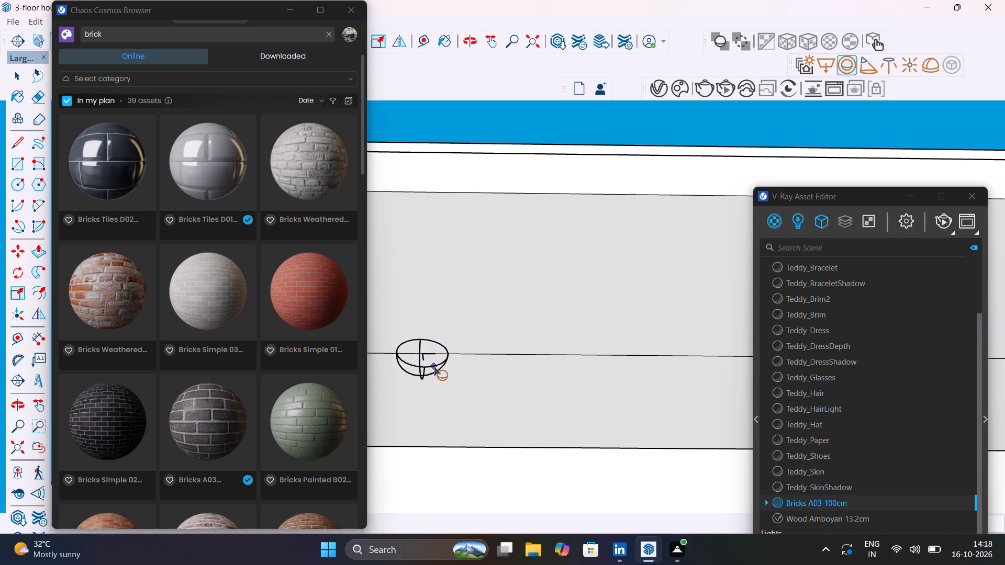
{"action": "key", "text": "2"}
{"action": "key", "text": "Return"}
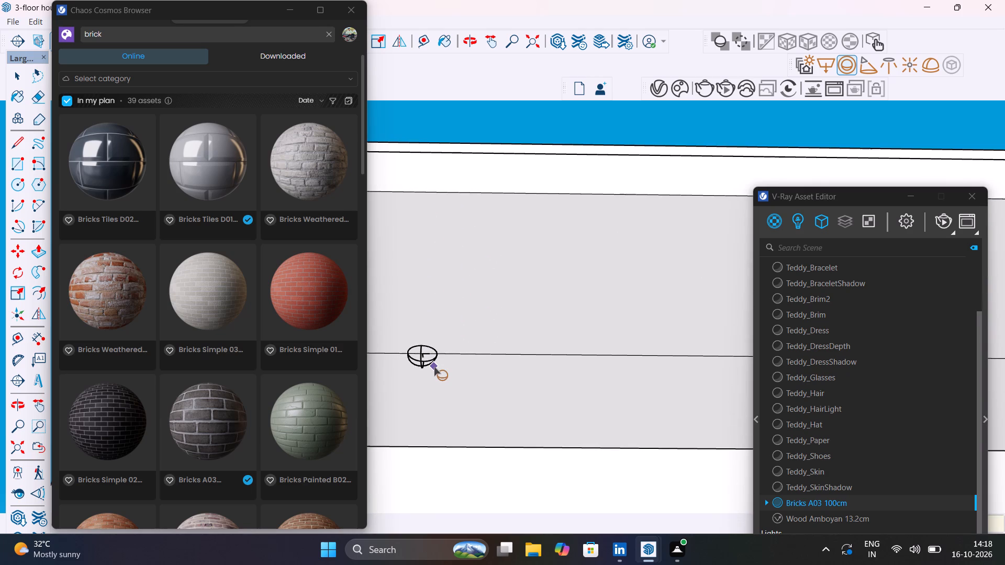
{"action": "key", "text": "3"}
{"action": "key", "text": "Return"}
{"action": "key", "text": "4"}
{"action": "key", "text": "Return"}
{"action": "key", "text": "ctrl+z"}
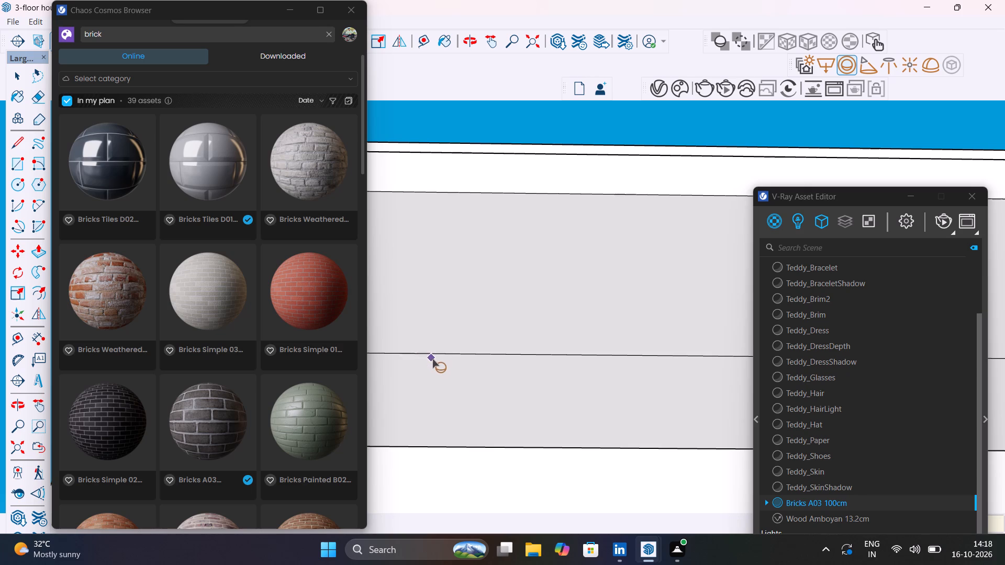
Place three V-Ray Sphere Lights with radius 3 on the top-floor soffit's middle line: near the left end, at mid-span and near the right end.
{"action": "left_click", "coordinate": [437, 354]}
{"action": "key", "text": "3"}
{"action": "key", "text": "Return"}
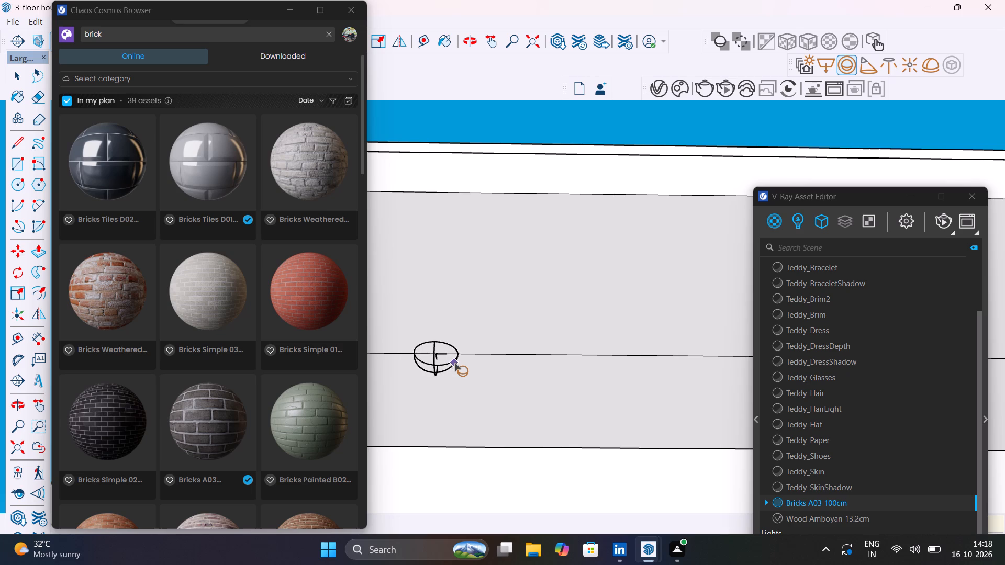
{"action": "scroll", "coordinate": [454, 363], "scroll_direction": "down", "scroll_amount": 13}
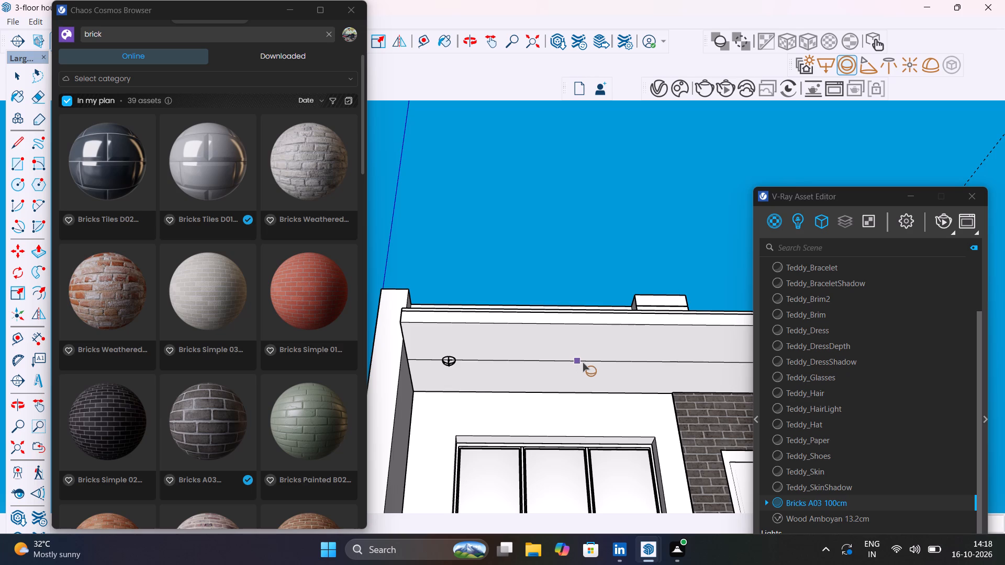
{"action": "left_click", "coordinate": [600, 363]}
{"action": "key", "text": "3"}
{"action": "key", "text": "Return"}
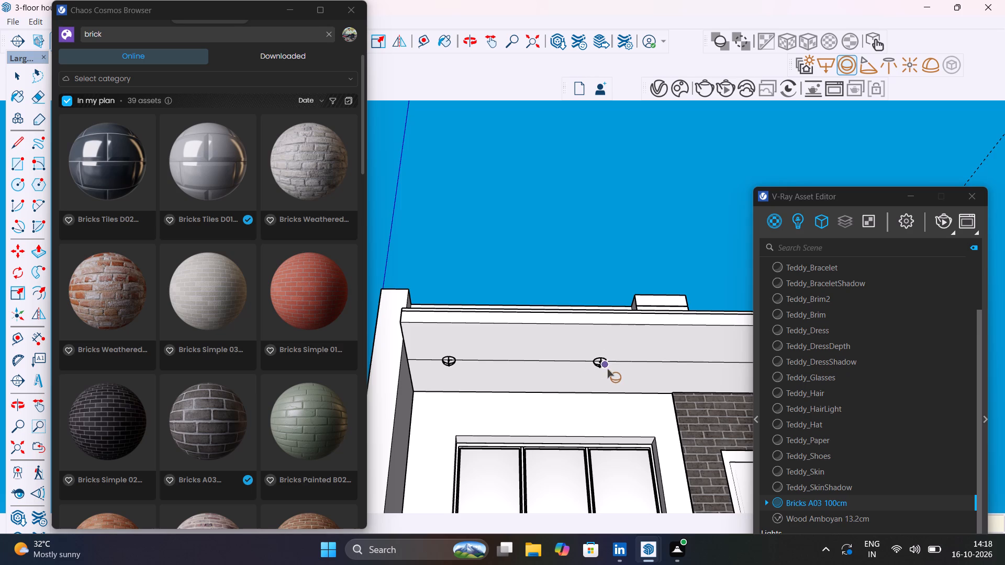
{"action": "middle_click_drag", "start_coordinate": [607, 368], "coordinate": [464, 365], "text": "shift"}
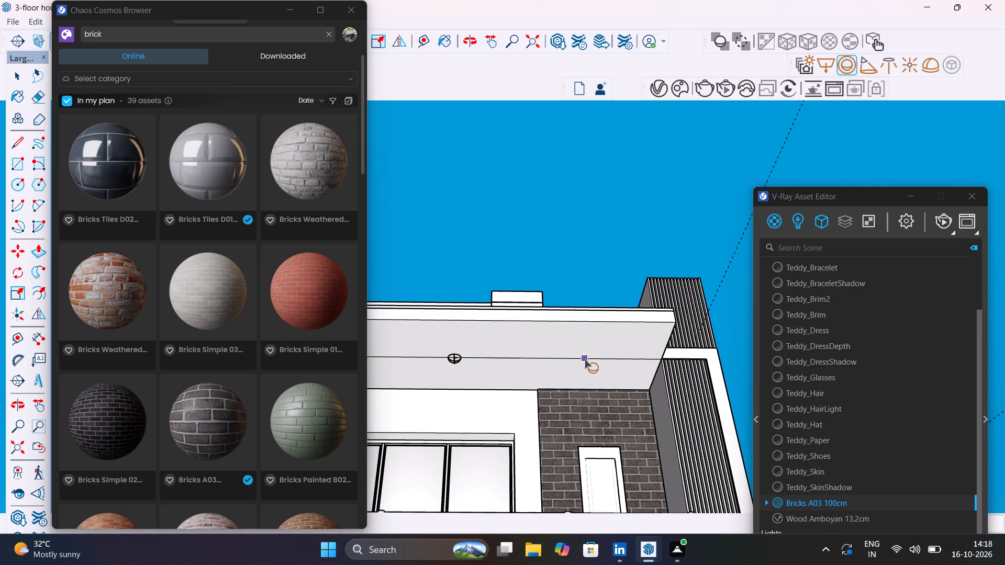
{"action": "left_click", "coordinate": [611, 361]}
{"action": "key", "text": "3"}
{"action": "key", "text": "Return"}
Add two more Sphere Lights with radius 3 on the soffit's middle line, one on each side of the mid-span light.
{"action": "scroll", "coordinate": [613, 366], "scroll_direction": "down", "scroll_amount": 5}
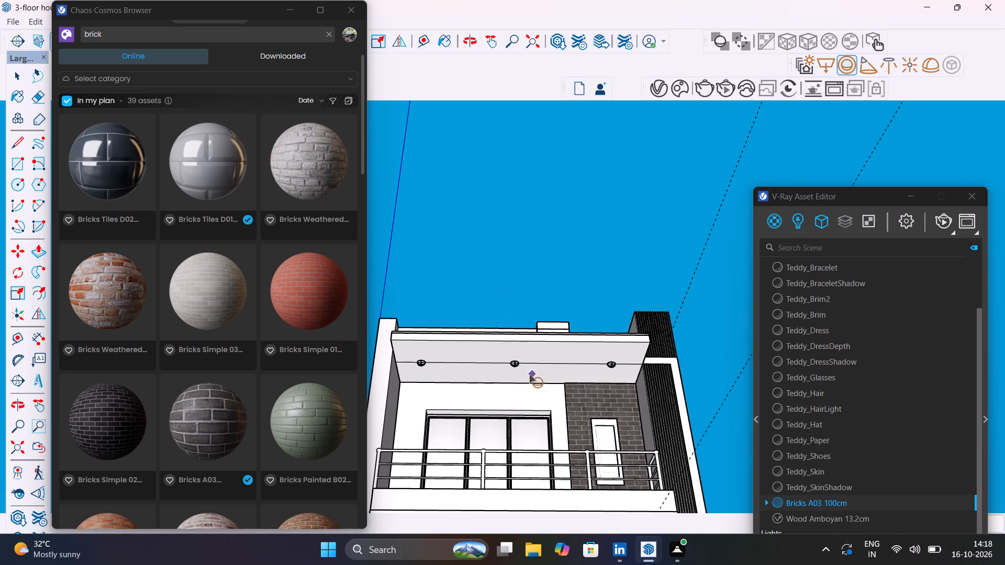
{"action": "scroll", "coordinate": [537, 361], "scroll_direction": "up", "scroll_amount": 3}
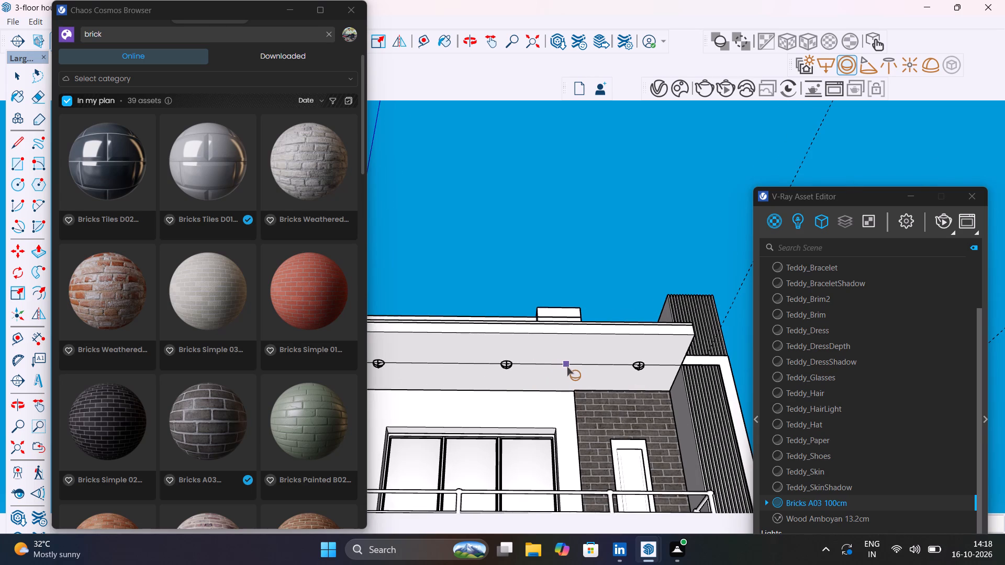
{"action": "left_click", "coordinate": [569, 367]}
{"action": "key", "text": "3"}
{"action": "key", "text": "Return"}
{"action": "left_click", "coordinate": [475, 365]}
{"action": "key", "text": "3"}
{"action": "key", "text": "Return"}
{"action": "key", "text": "space"}
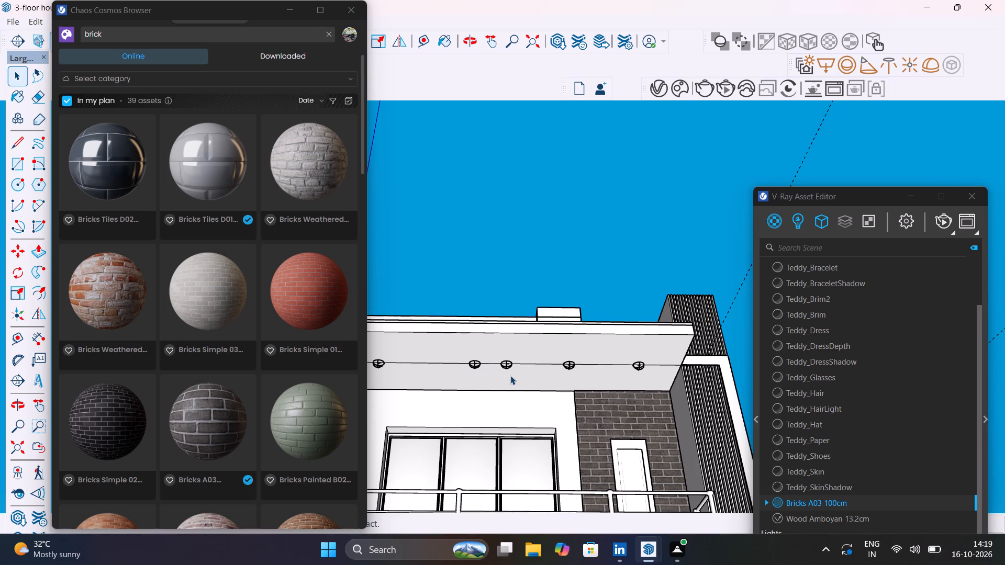
Delete the original mid-span sphere light from the soffit line.
{"action": "left_click", "coordinate": [508, 367]}
{"action": "key", "text": "Delete"}
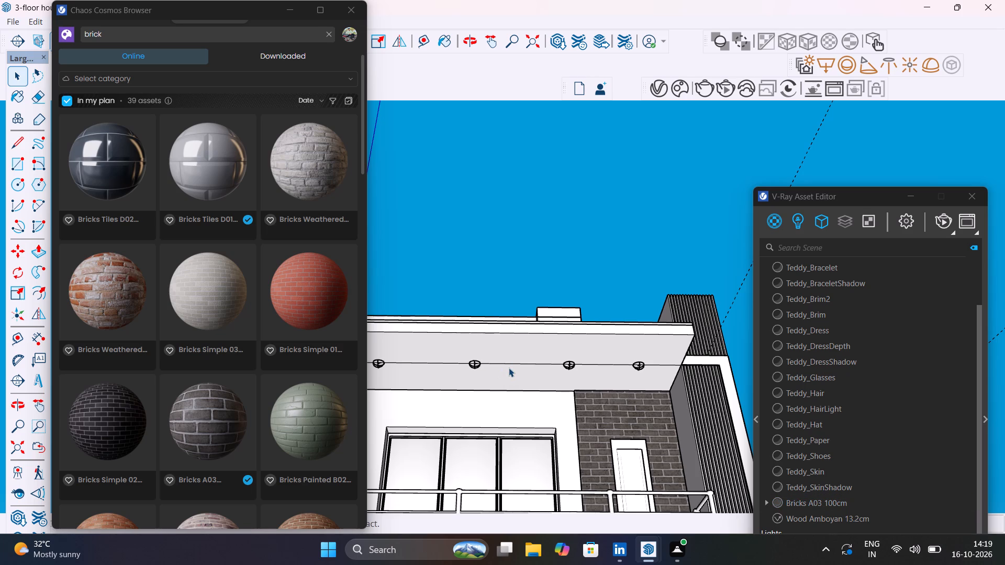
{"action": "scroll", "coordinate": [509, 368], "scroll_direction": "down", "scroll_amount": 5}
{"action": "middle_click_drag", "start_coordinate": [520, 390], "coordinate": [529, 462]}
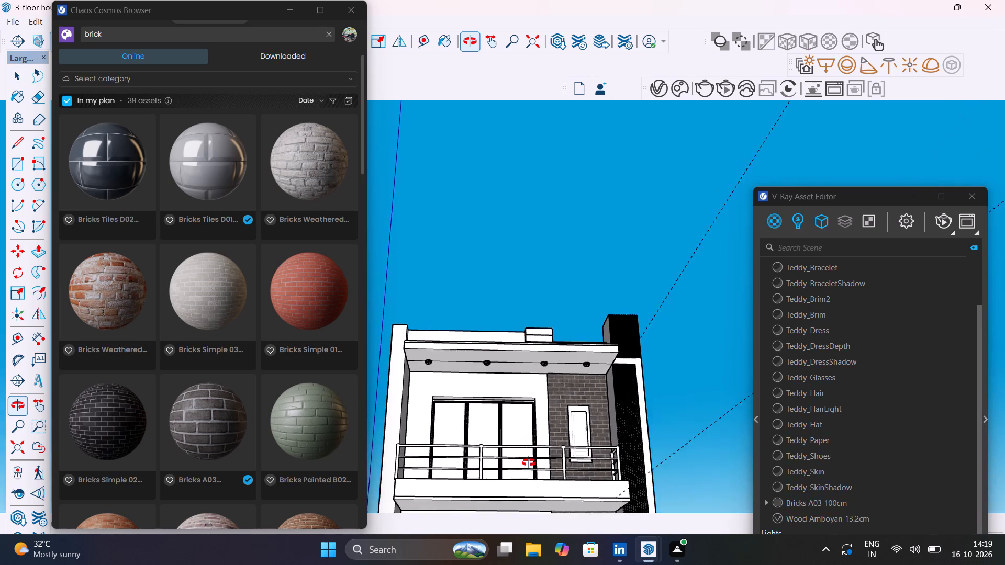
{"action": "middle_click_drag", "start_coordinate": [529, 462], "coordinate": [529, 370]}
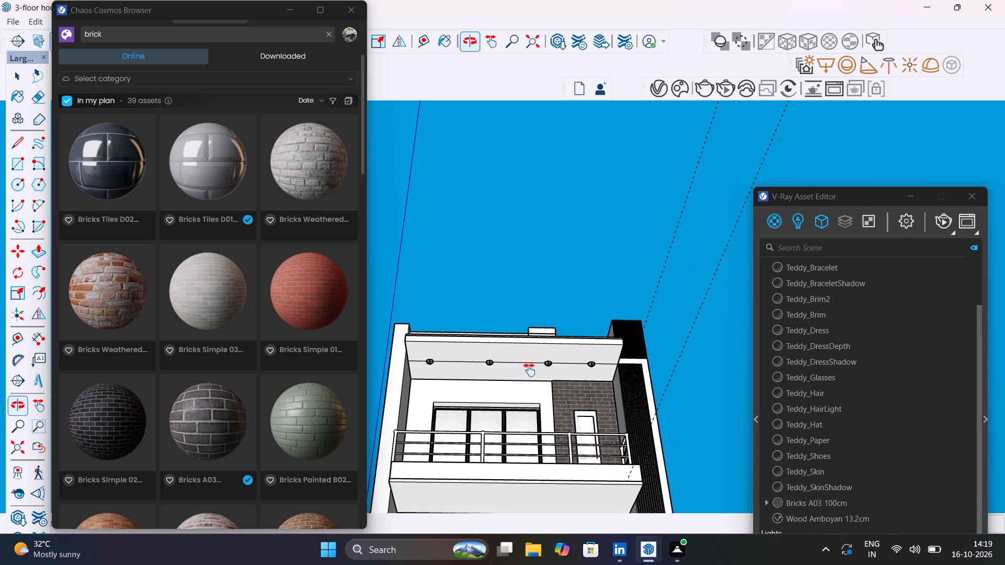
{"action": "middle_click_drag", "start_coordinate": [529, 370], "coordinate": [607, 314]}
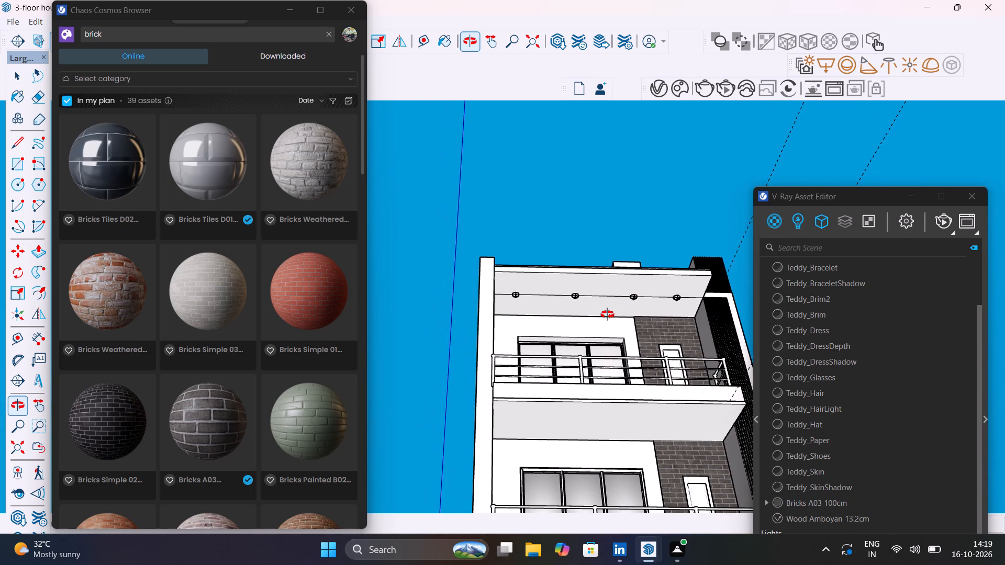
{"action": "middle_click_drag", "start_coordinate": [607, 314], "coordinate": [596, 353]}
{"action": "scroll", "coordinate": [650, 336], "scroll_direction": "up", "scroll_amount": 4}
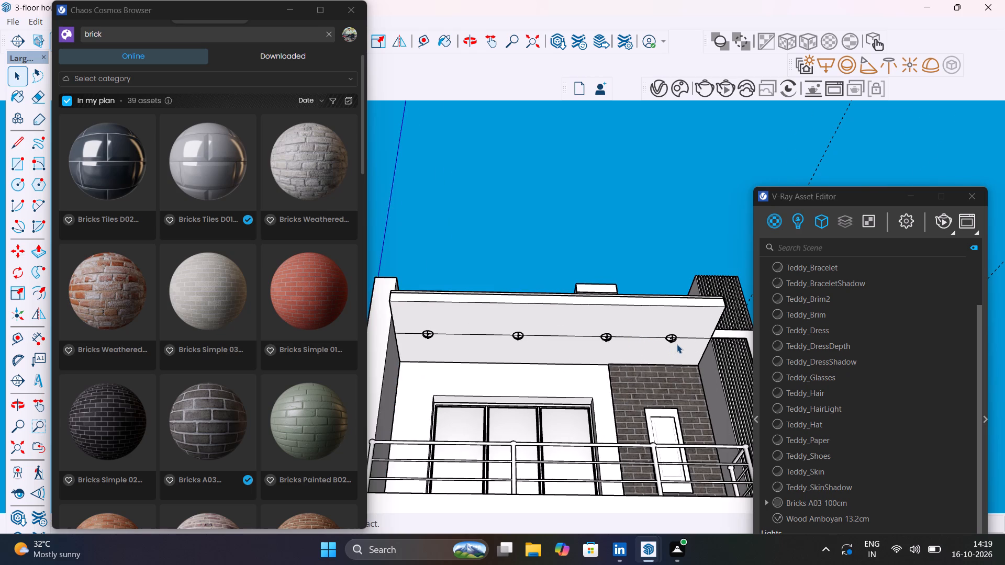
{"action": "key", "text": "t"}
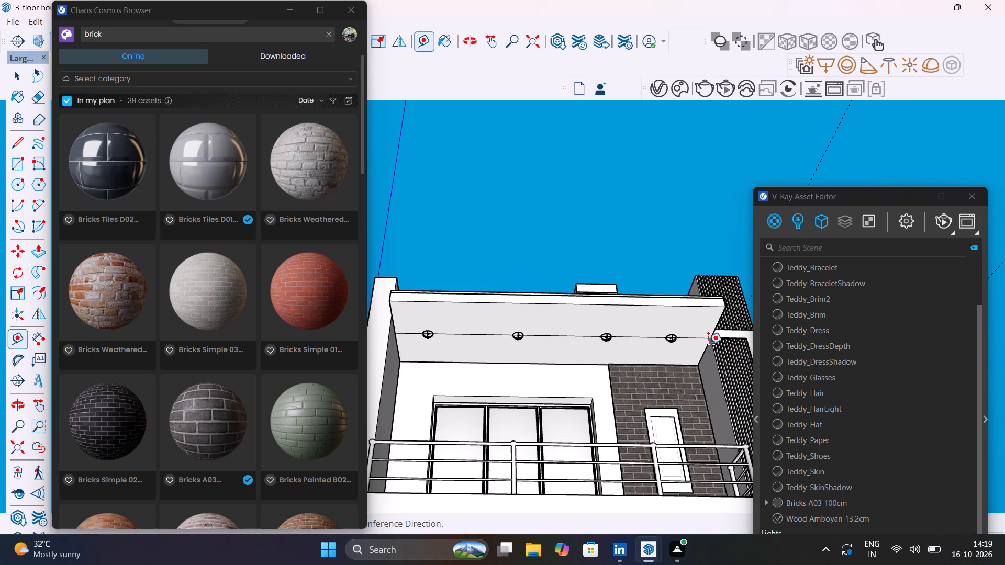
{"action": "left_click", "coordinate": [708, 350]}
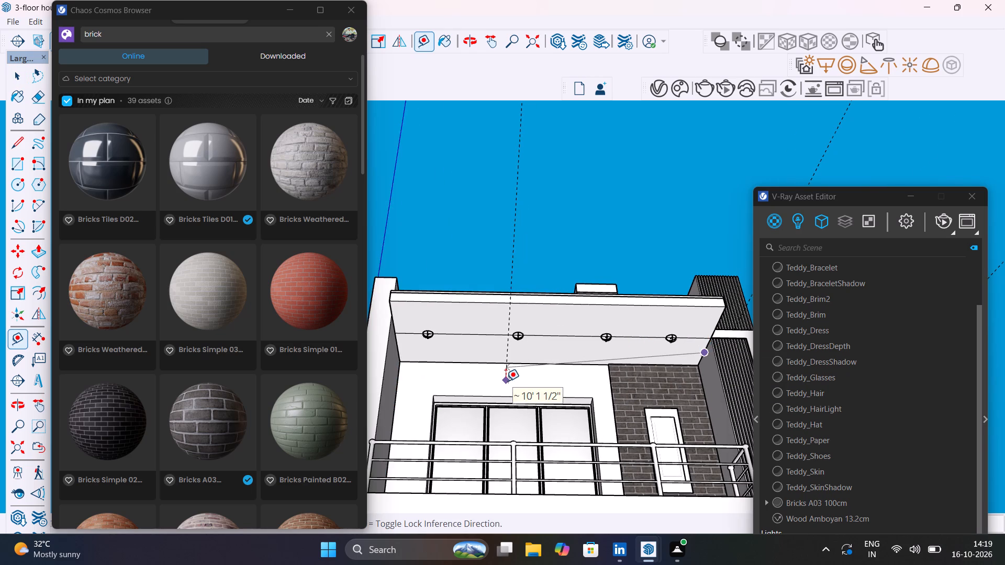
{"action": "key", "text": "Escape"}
Place vertical guides at both side edges of the leftmost soffit light, offsetting the first from the facade's left wall edge.
{"action": "scroll", "coordinate": [482, 359], "scroll_direction": "down", "scroll_amount": 5}
{"action": "middle_click_drag", "start_coordinate": [533, 400], "coordinate": [542, 493]}
{"action": "scroll", "coordinate": [440, 361], "scroll_direction": "up", "scroll_amount": 4}
{"action": "middle_click_drag", "start_coordinate": [448, 375], "coordinate": [440, 300], "text": "shift"}
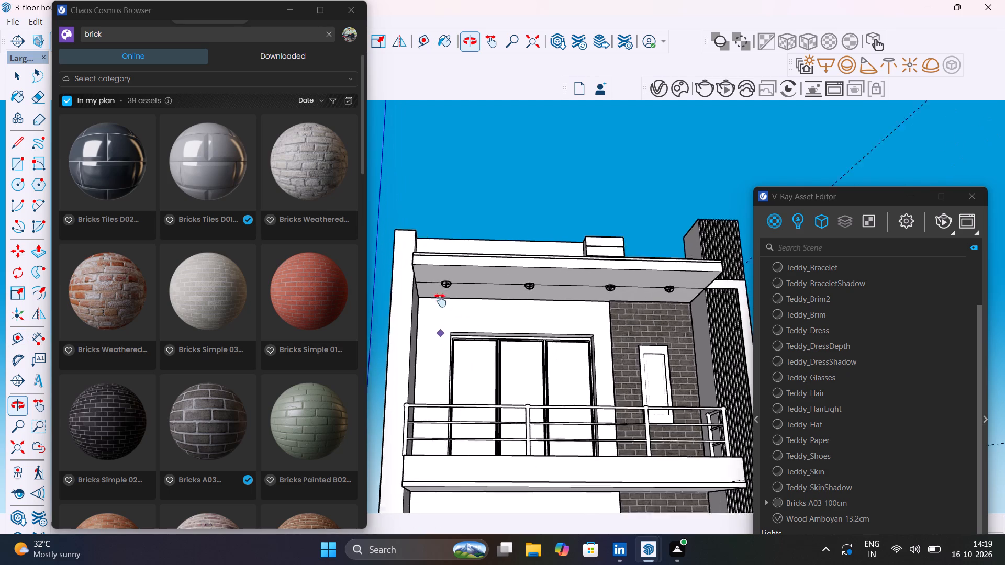
{"action": "middle_click_drag", "start_coordinate": [440, 300], "coordinate": [426, 315], "text": "shift"}
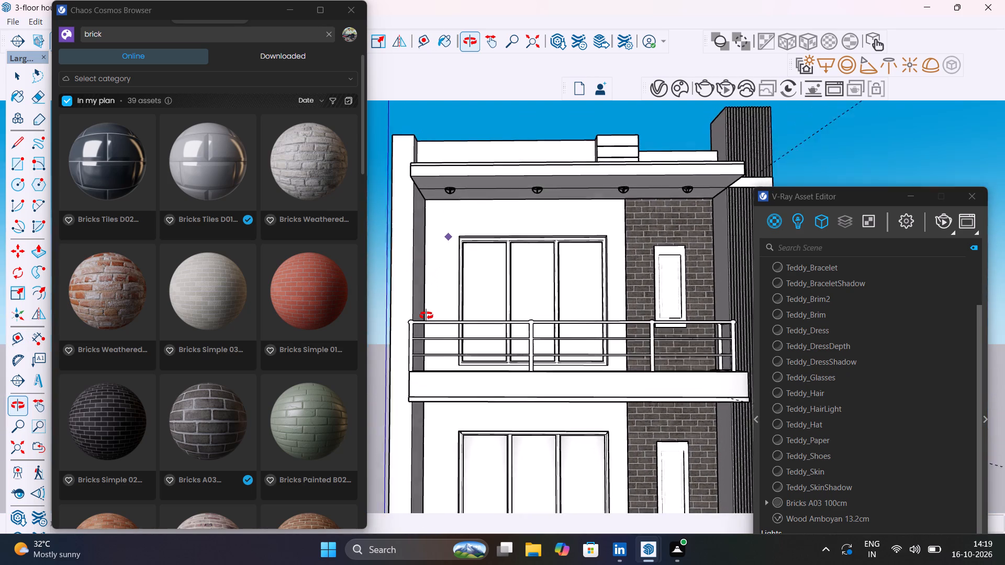
{"action": "middle_click_drag", "start_coordinate": [426, 315], "coordinate": [426, 318], "text": "shift"}
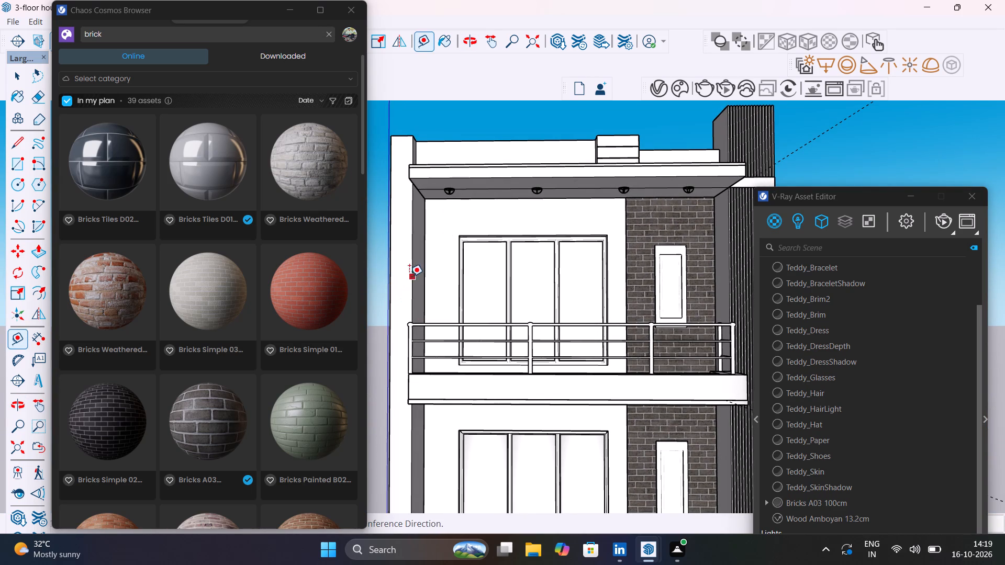
{"action": "left_click", "coordinate": [413, 272]}
{"action": "scroll", "coordinate": [447, 195], "scroll_direction": "up", "scroll_amount": 7}
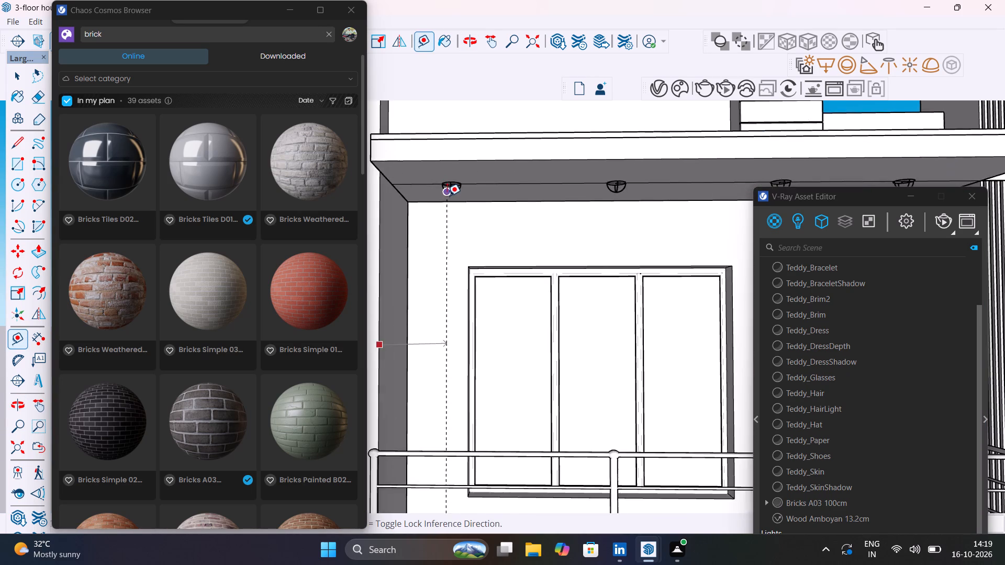
{"action": "scroll", "coordinate": [447, 196], "scroll_direction": "up", "scroll_amount": 8}
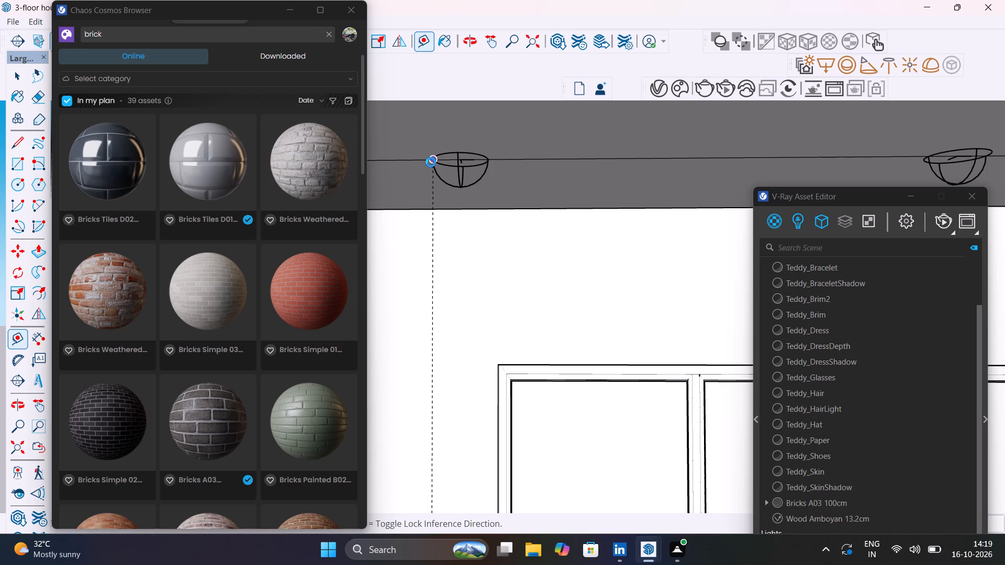
{"action": "left_click", "coordinate": [431, 161]}
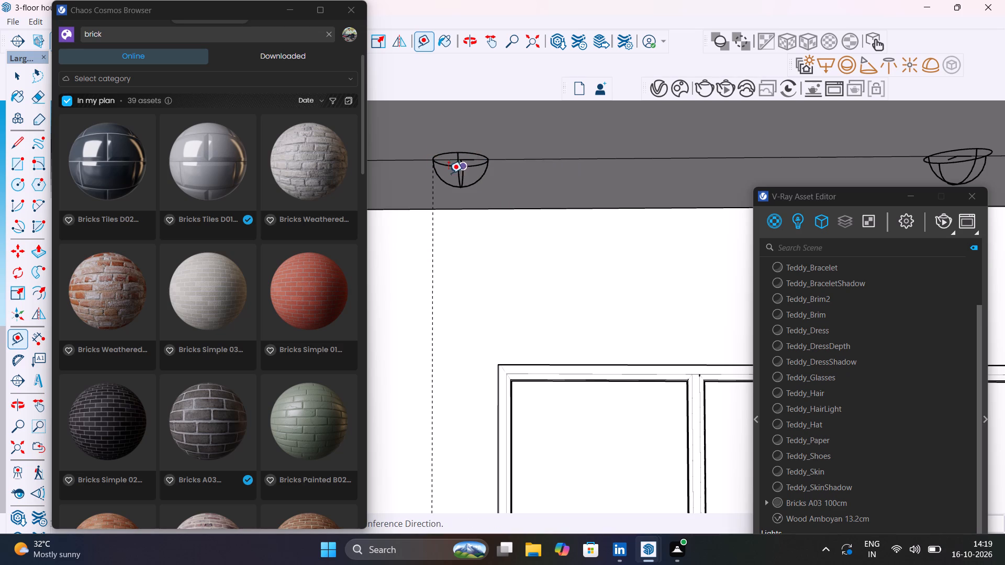
{"action": "key", "text": "t"}
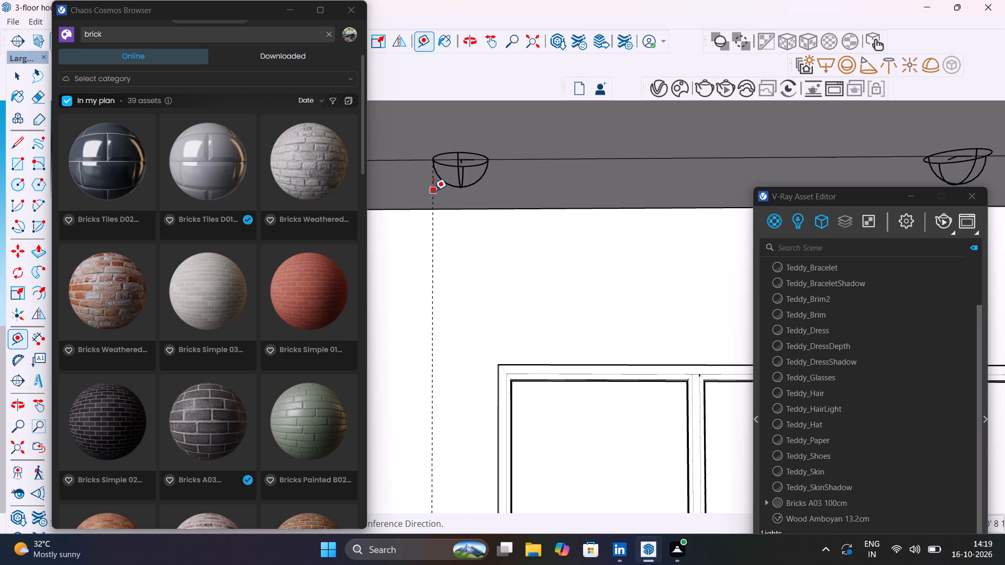
{"action": "left_click", "coordinate": [433, 190]}
{"action": "left_click", "coordinate": [492, 163]}
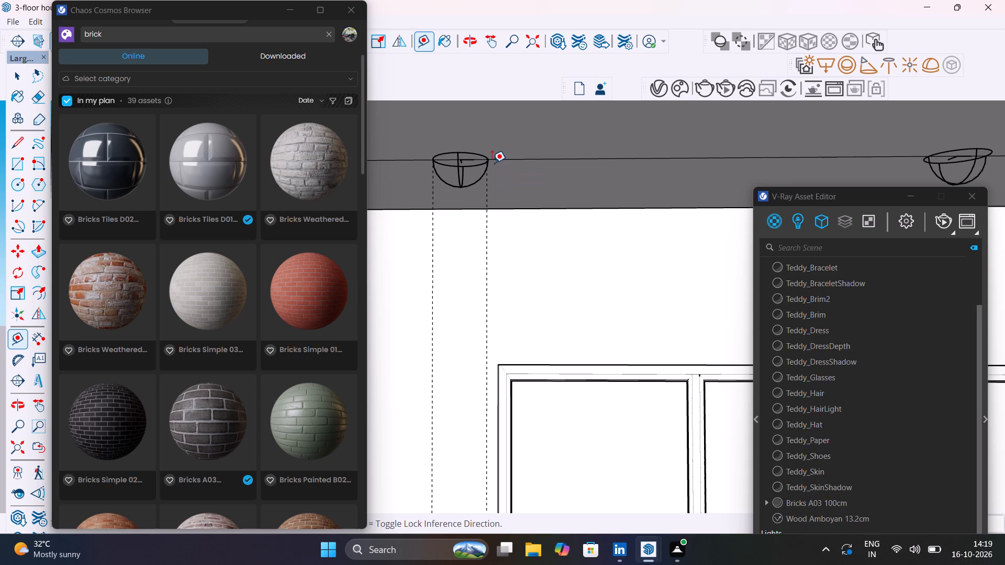
Place vertical guides at both side edges of the second soffit light, each offset from the preceding guide.
{"action": "left_click", "coordinate": [487, 189]}
{"action": "scroll", "coordinate": [537, 187], "scroll_direction": "down", "scroll_amount": 7}
{"action": "middle_click_drag", "start_coordinate": [535, 185], "coordinate": [525, 185], "text": "shift"}
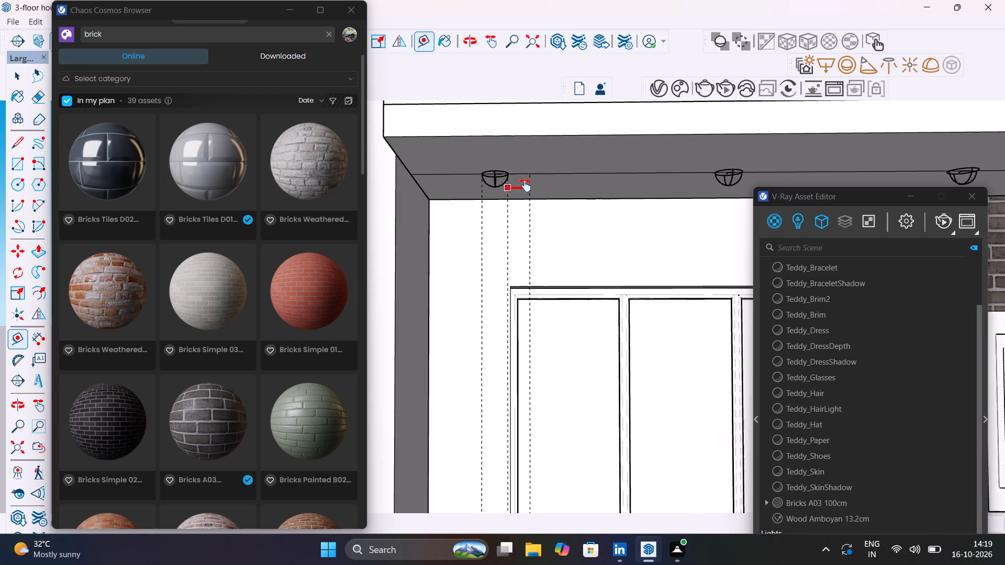
{"action": "middle_click_drag", "start_coordinate": [525, 185], "coordinate": [416, 207], "text": "shift"}
{"action": "left_click", "coordinate": [589, 196]}
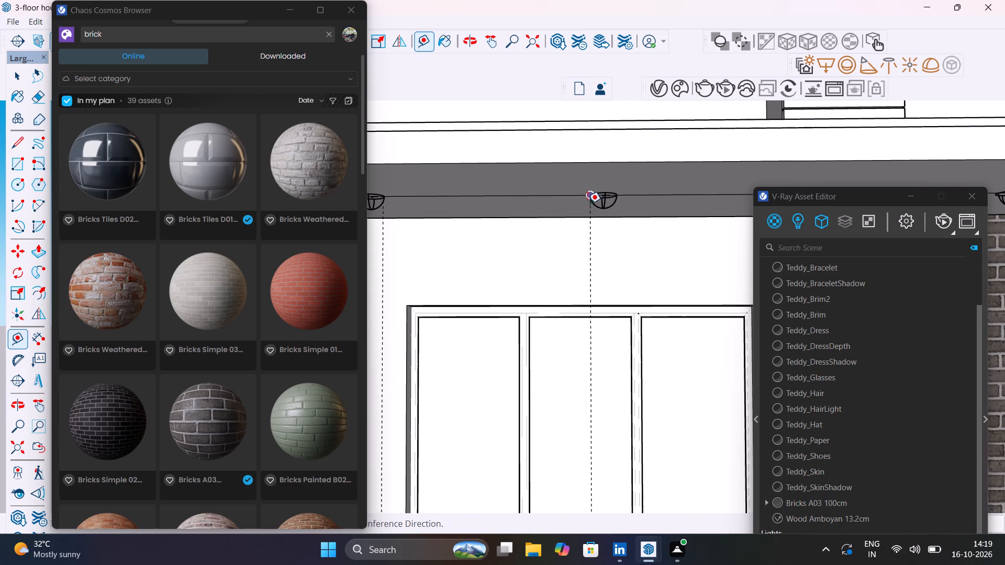
{"action": "left_click", "coordinate": [587, 216]}
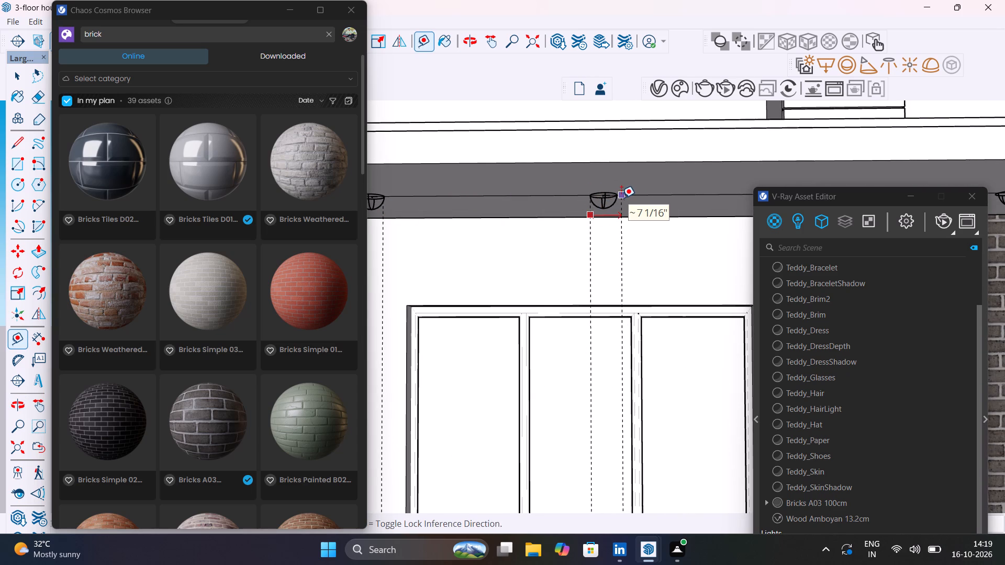
{"action": "scroll", "coordinate": [621, 198], "scroll_direction": "up", "scroll_amount": 13}
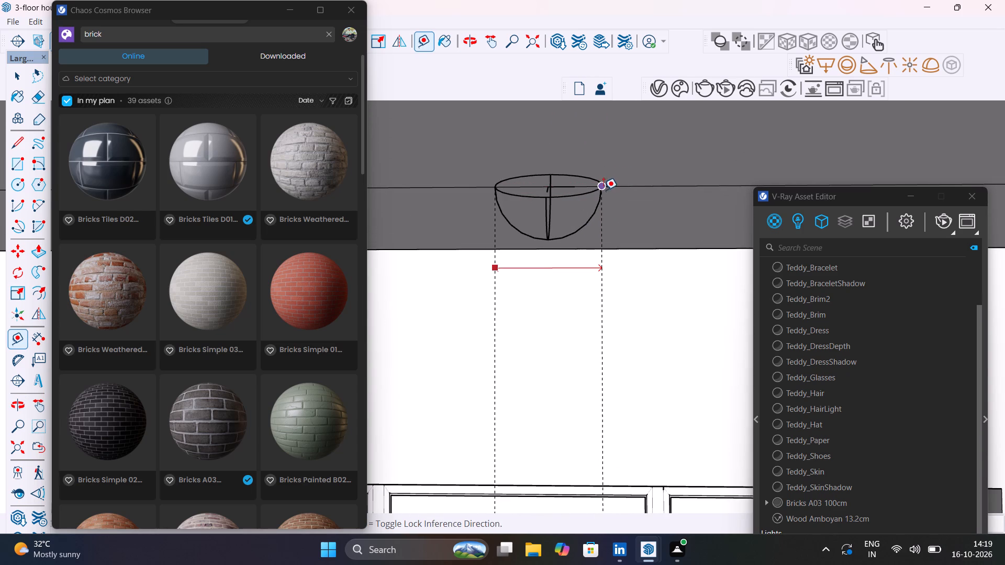
{"action": "left_click", "coordinate": [604, 189]}
Place vertical guides at both side edges of the third soffit light, each offset from the preceding guide.
{"action": "left_click", "coordinate": [602, 258]}
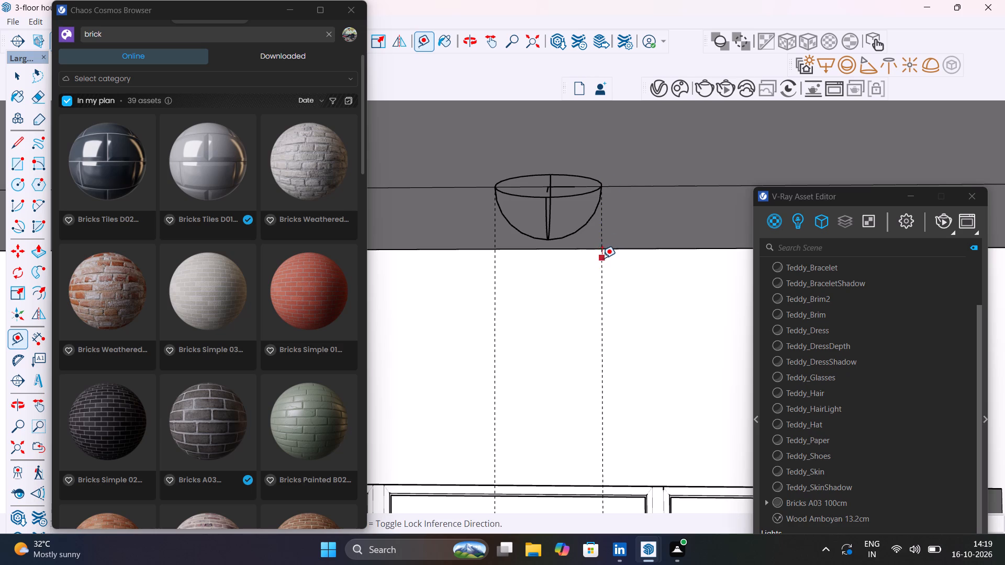
{"action": "scroll", "coordinate": [601, 257], "scroll_direction": "down", "scroll_amount": 13}
{"action": "middle_click_drag", "start_coordinate": [602, 261], "coordinate": [448, 269]}
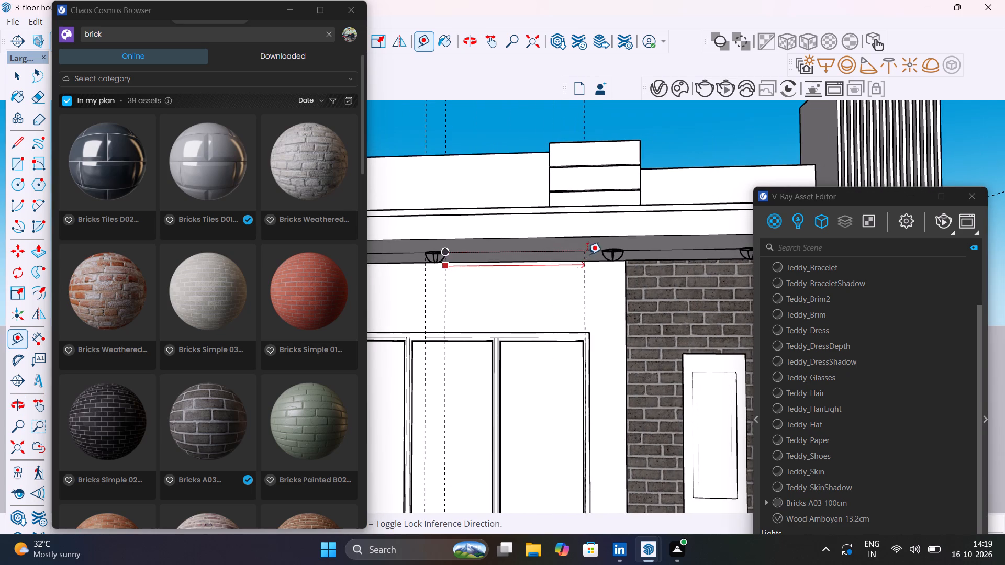
{"action": "scroll", "coordinate": [605, 251], "scroll_direction": "up", "scroll_amount": 12}
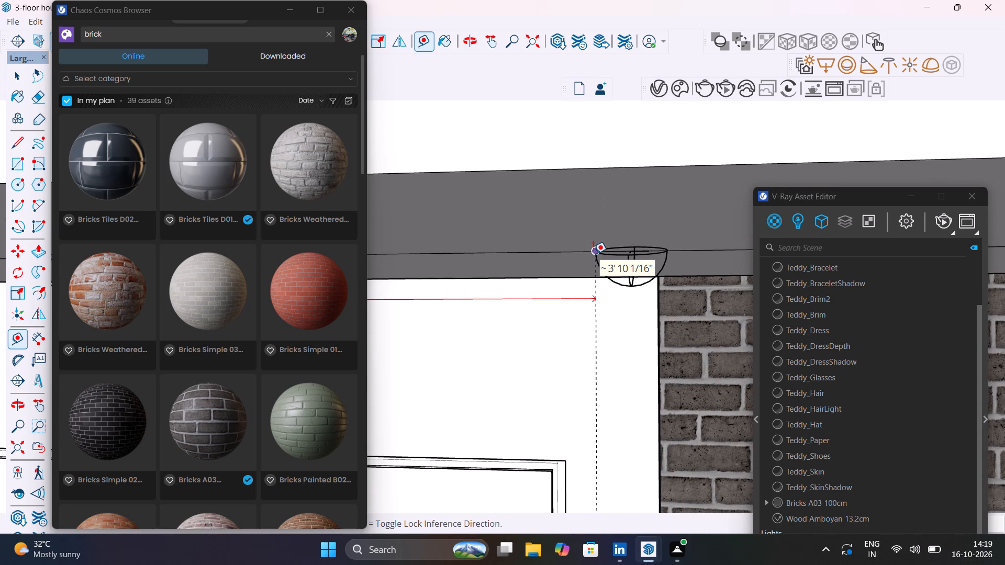
{"action": "left_click", "coordinate": [593, 254]}
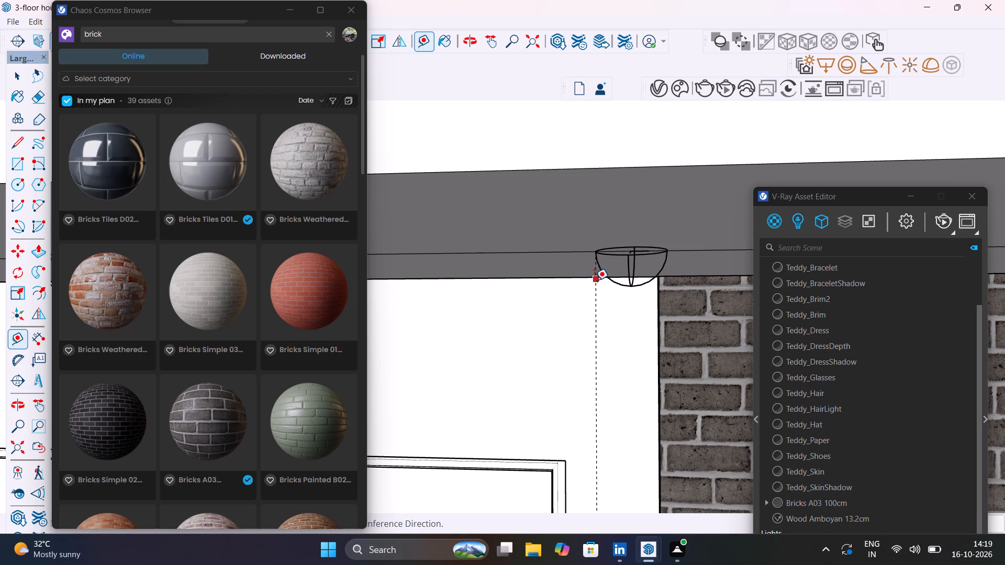
{"action": "left_click", "coordinate": [595, 281]}
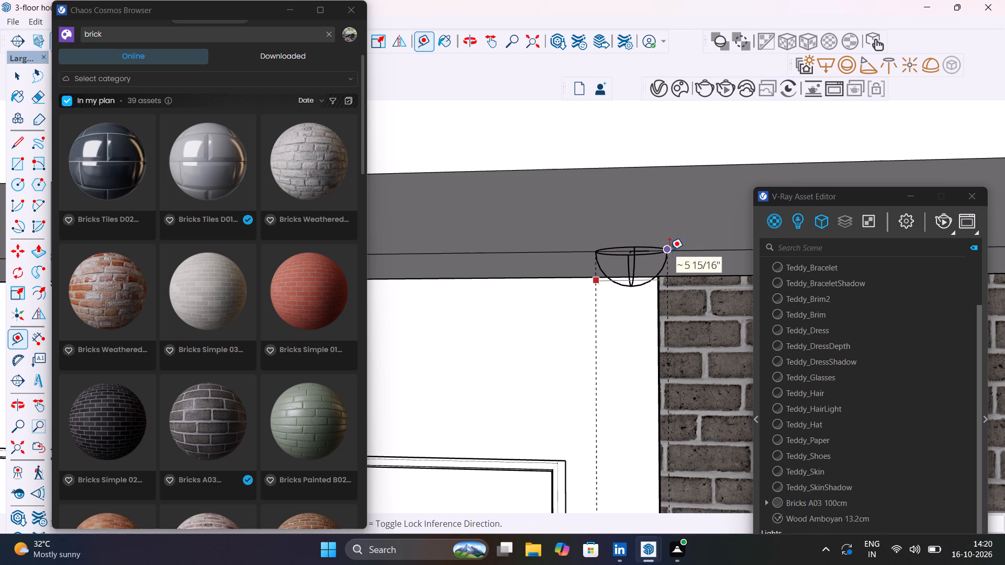
{"action": "left_click", "coordinate": [669, 250]}
Place vertical guides at both side edges of the fourth soffit light, above the brick wall, each offset from the preceding guide.
{"action": "scroll", "coordinate": [628, 278], "scroll_direction": "down", "scroll_amount": 8}
{"action": "middle_click_drag", "start_coordinate": [626, 277], "coordinate": [487, 276]}
{"action": "scroll", "coordinate": [488, 278], "scroll_direction": "up", "scroll_amount": 1}
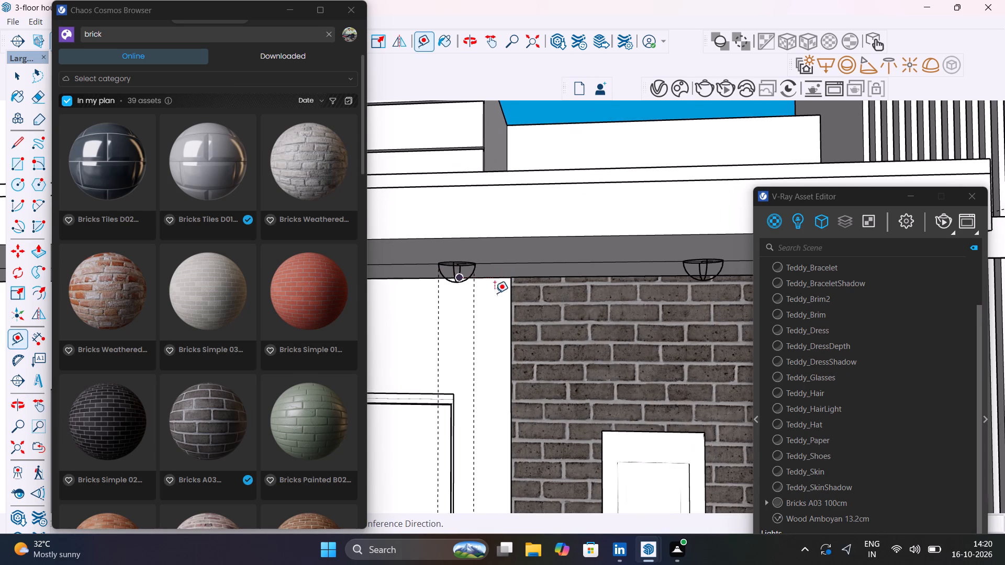
{"action": "left_click", "coordinate": [475, 316]}
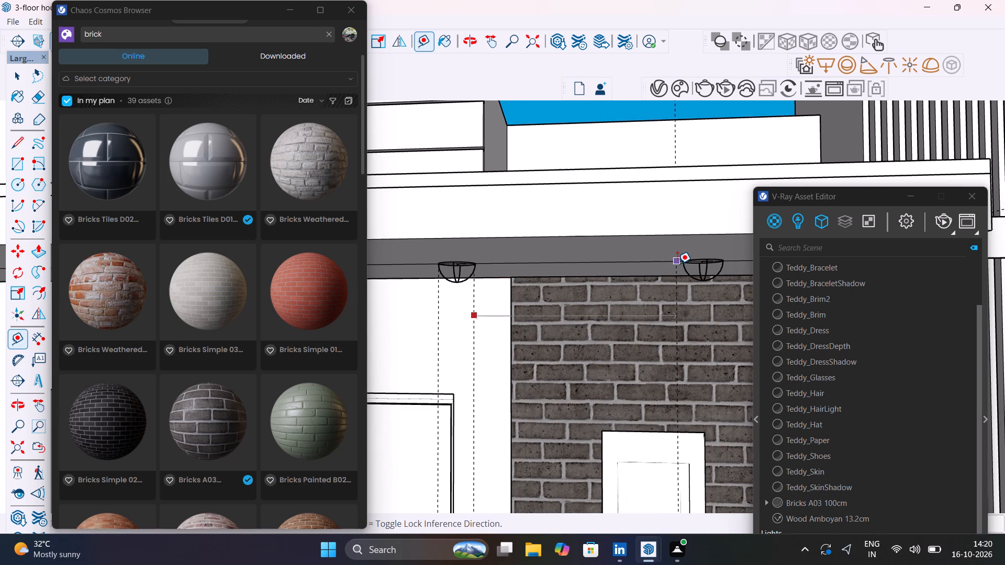
{"action": "left_click", "coordinate": [680, 264]}
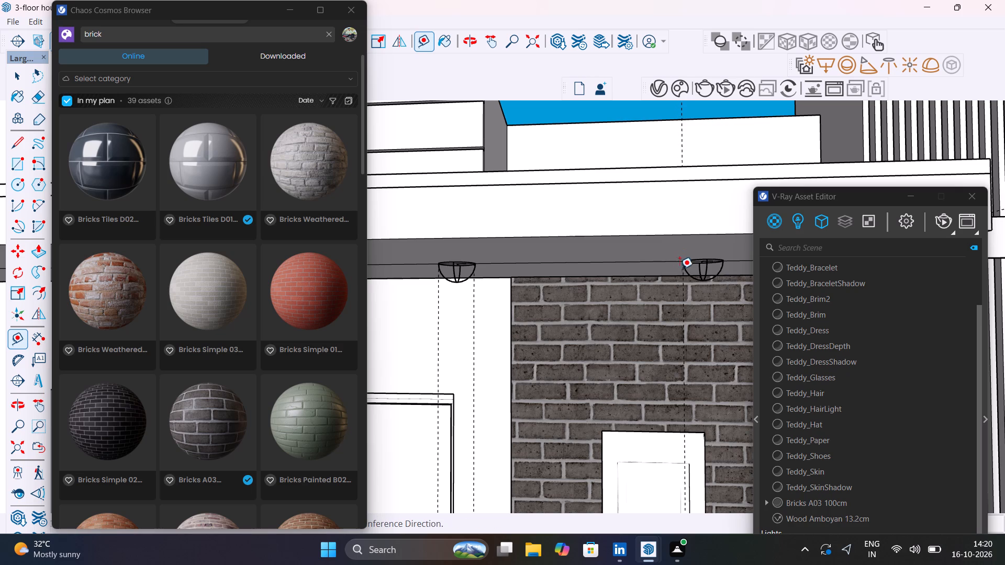
{"action": "left_click", "coordinate": [682, 283]}
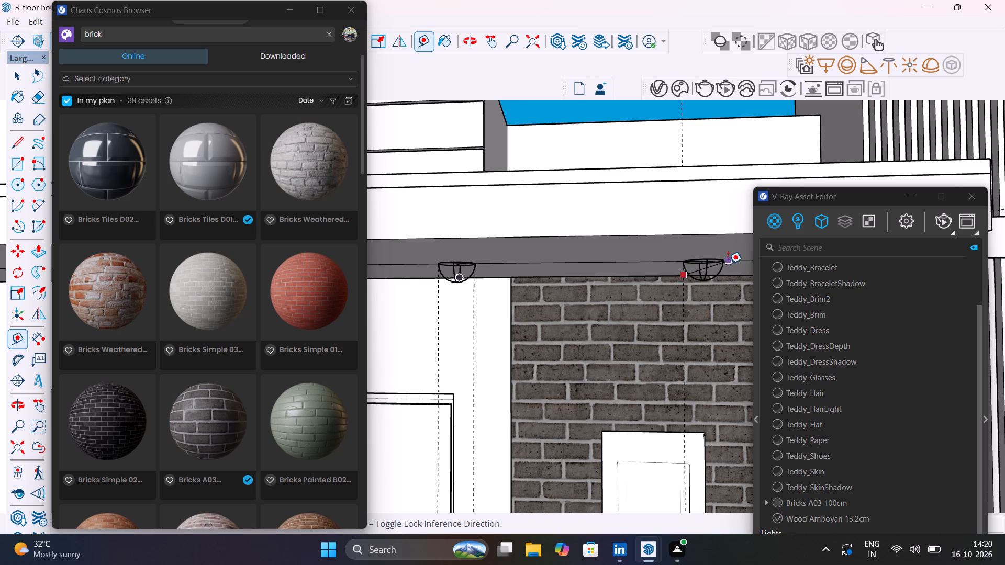
{"action": "key", "text": "Escape"}
{"action": "left_click", "coordinate": [684, 289]}
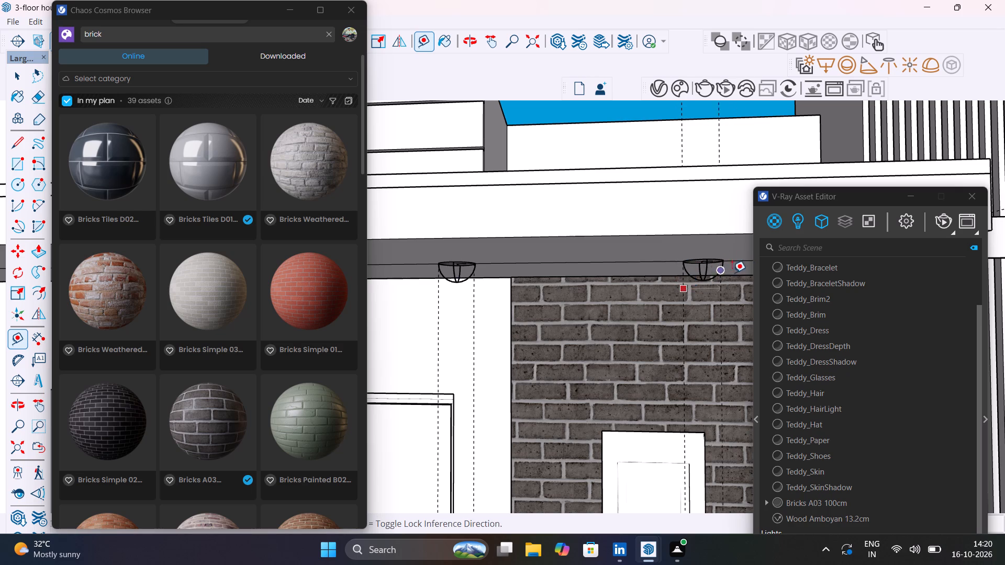
{"action": "left_click", "coordinate": [726, 262]}
{"action": "scroll", "coordinate": [629, 310], "scroll_direction": "down", "scroll_amount": 6}
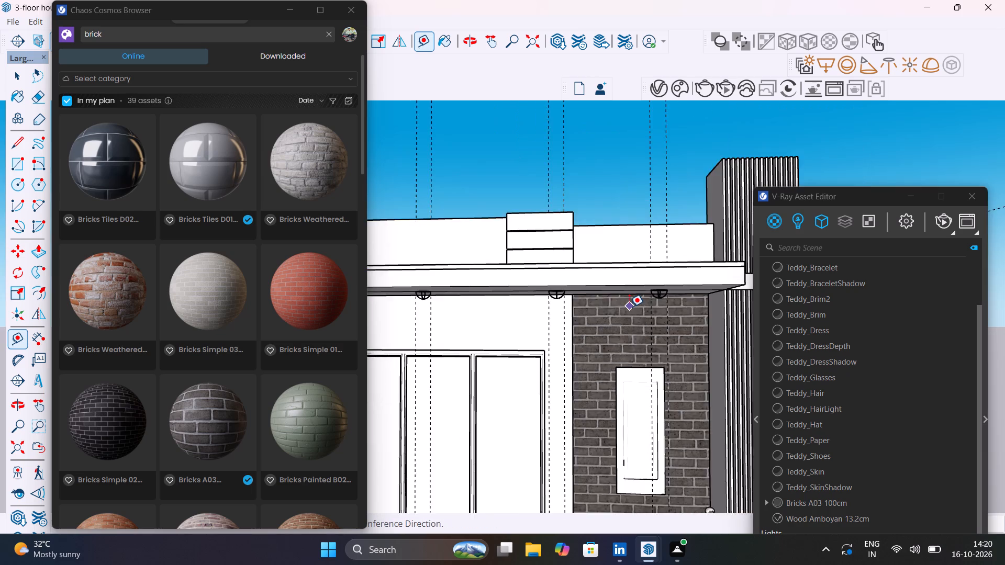
{"action": "scroll", "coordinate": [630, 307], "scroll_direction": "down", "scroll_amount": 8}
{"action": "key", "text": "space"}
Inside the top-floor balcony slab's group, copy the underside's front edge back to the middle of the slab's depth.
{"action": "scroll", "coordinate": [568, 364], "scroll_direction": "down", "scroll_amount": 1}
{"action": "middle_click_drag", "start_coordinate": [567, 357], "coordinate": [649, 217]}
{"action": "scroll", "coordinate": [484, 428], "scroll_direction": "up", "scroll_amount": 5}
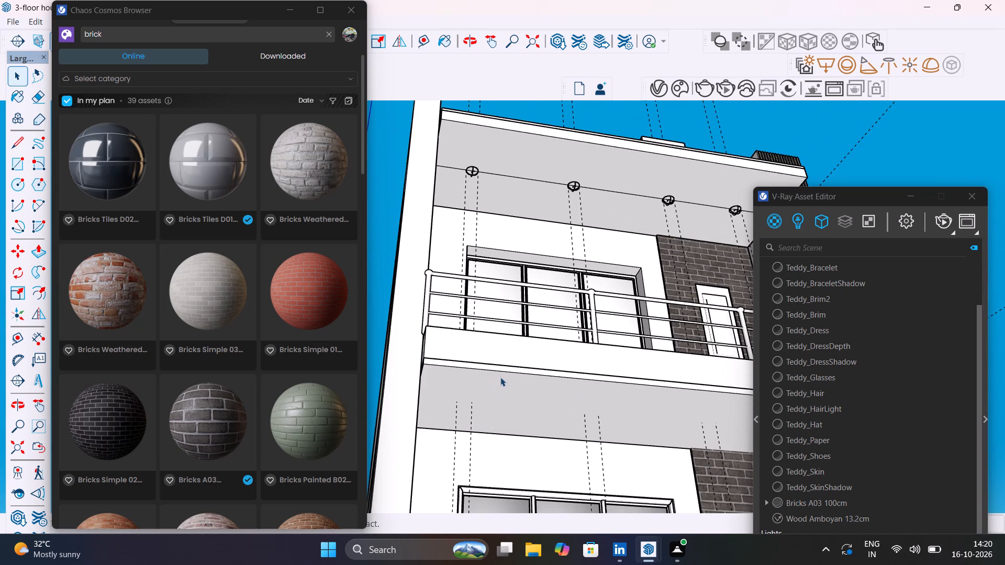
{"action": "left_click", "coordinate": [500, 376]}
{"action": "double_click", "coordinate": [500, 379]}
{"action": "left_click", "coordinate": [513, 371]}
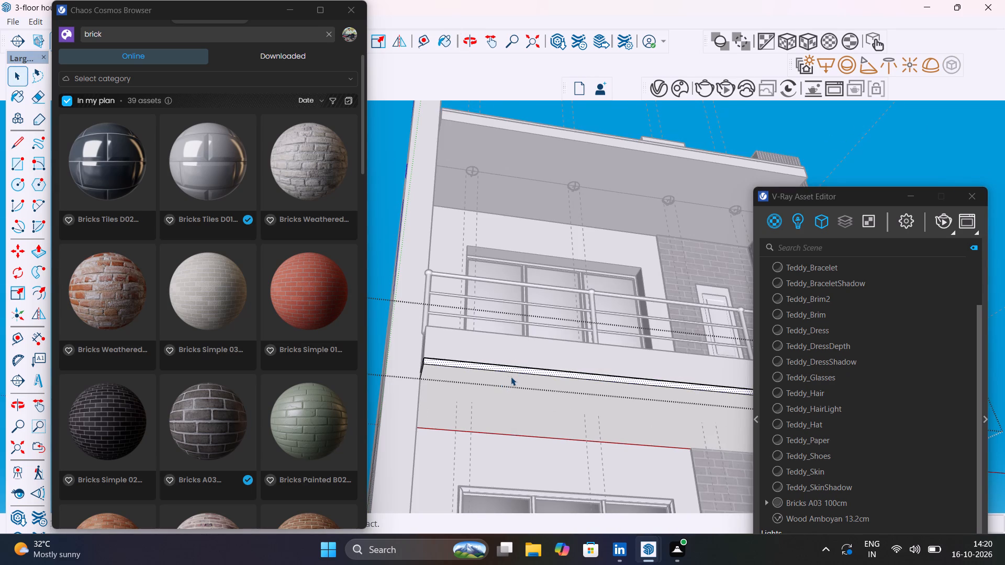
{"action": "left_click", "coordinate": [518, 374]}
{"action": "scroll", "coordinate": [499, 391], "scroll_direction": "down", "scroll_amount": 3}
{"action": "middle_click_drag", "start_coordinate": [541, 395], "coordinate": [552, 390]}
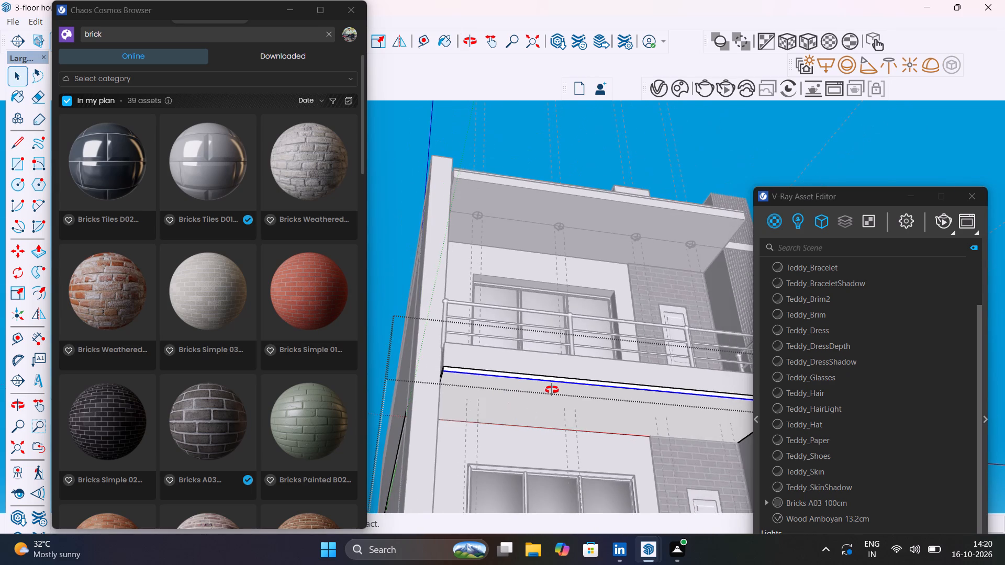
{"action": "middle_click_drag", "start_coordinate": [552, 390], "coordinate": [645, 356]}
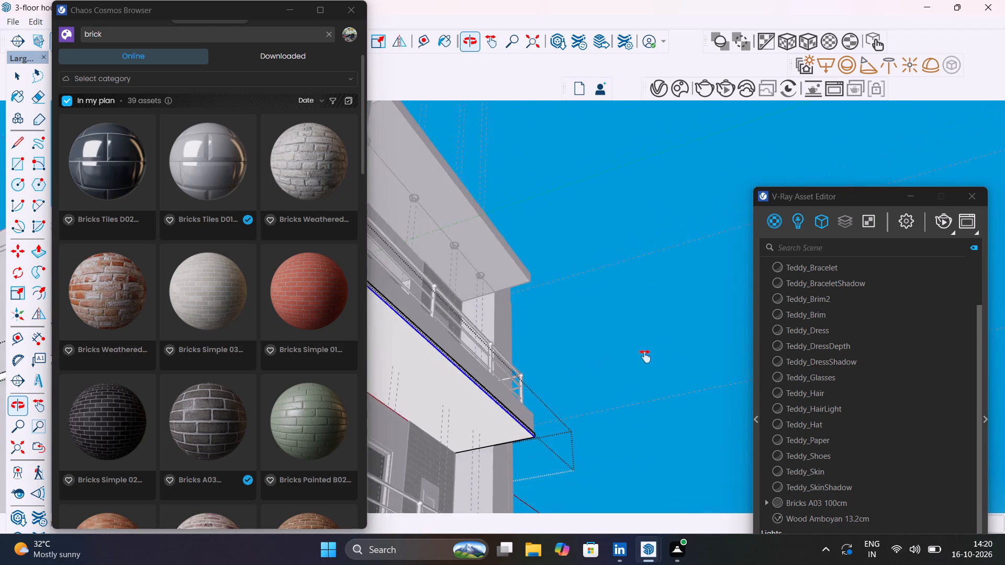
{"action": "middle_click_drag", "start_coordinate": [645, 356], "coordinate": [676, 349]}
{"action": "scroll", "coordinate": [612, 435], "scroll_direction": "up", "scroll_amount": 8}
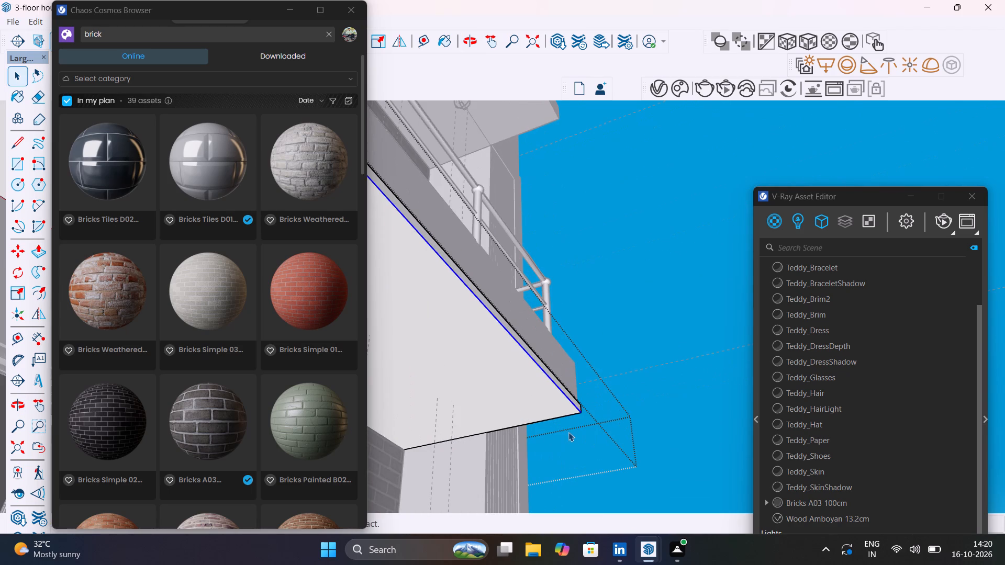
{"action": "key", "text": "m"}
{"action": "left_click", "coordinate": [577, 412]}
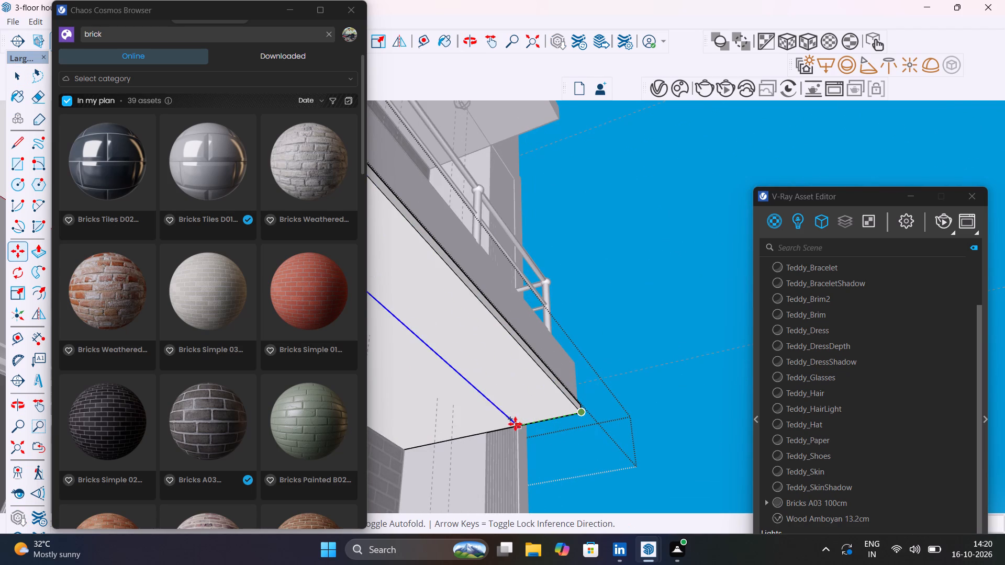
{"action": "left_click", "coordinate": [488, 433]}
{"action": "scroll", "coordinate": [522, 436], "scroll_direction": "down", "scroll_amount": 4}
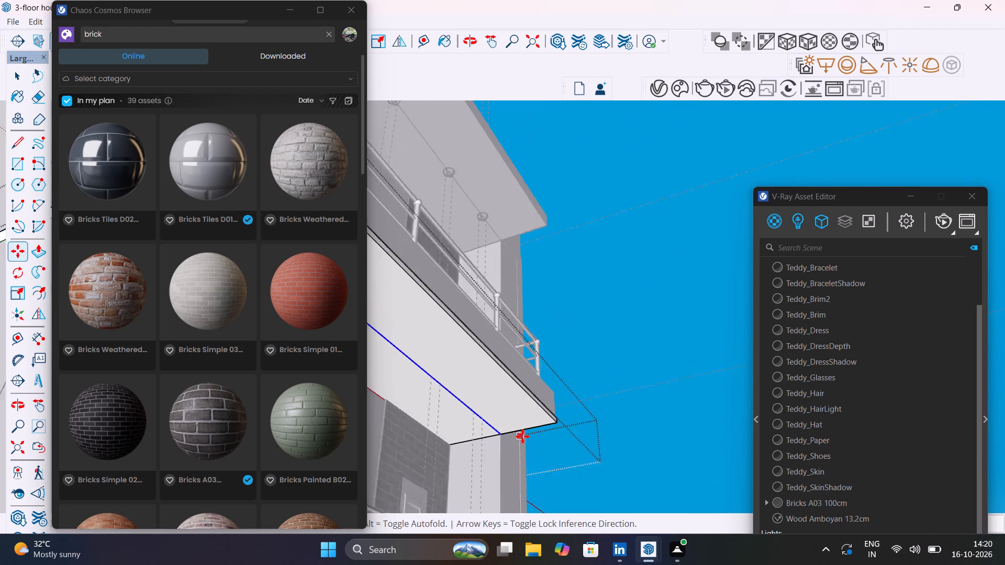
{"action": "scroll", "coordinate": [522, 436], "scroll_direction": "down", "scroll_amount": 10}
{"action": "middle_click_drag", "start_coordinate": [519, 436], "coordinate": [393, 489]}
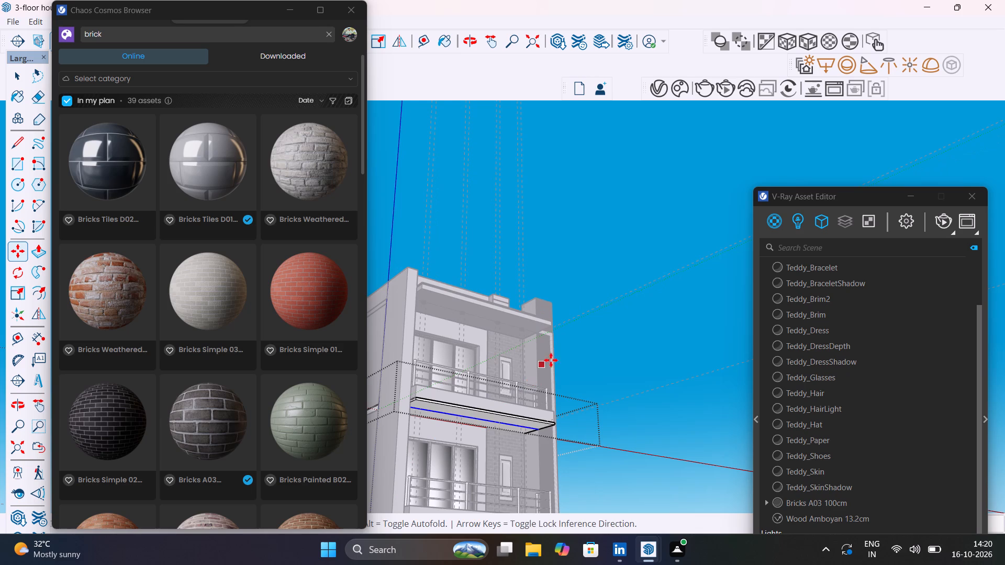
{"action": "key", "text": "space"}
{"action": "left_click", "coordinate": [583, 343]}
Add two Sphere Lights with radius 3 on the balcony underside's middle line, centred between the first and second guide pairs.
{"action": "scroll", "coordinate": [414, 410], "scroll_direction": "up", "scroll_amount": 9}
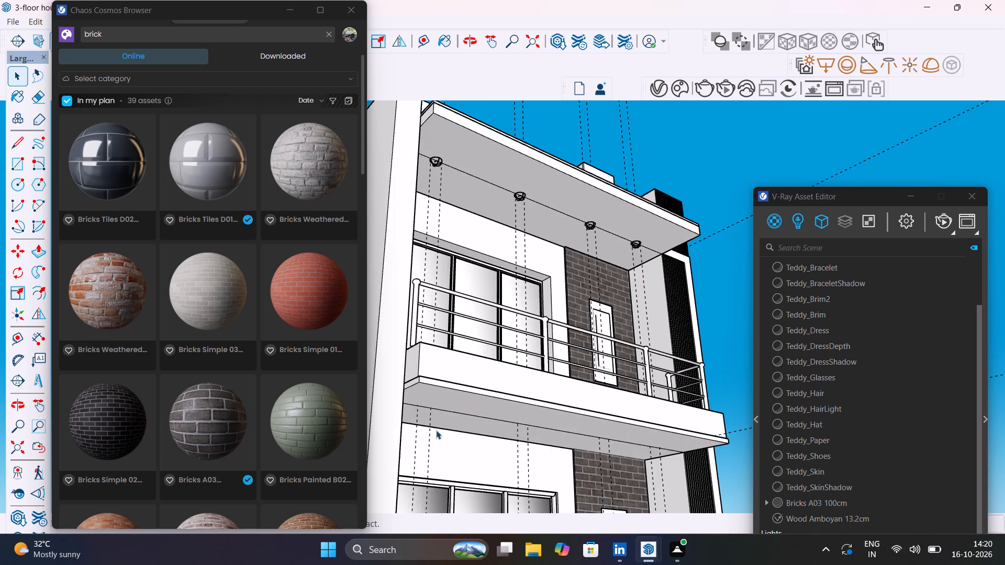
{"action": "middle_click_drag", "start_coordinate": [436, 428], "coordinate": [483, 369]}
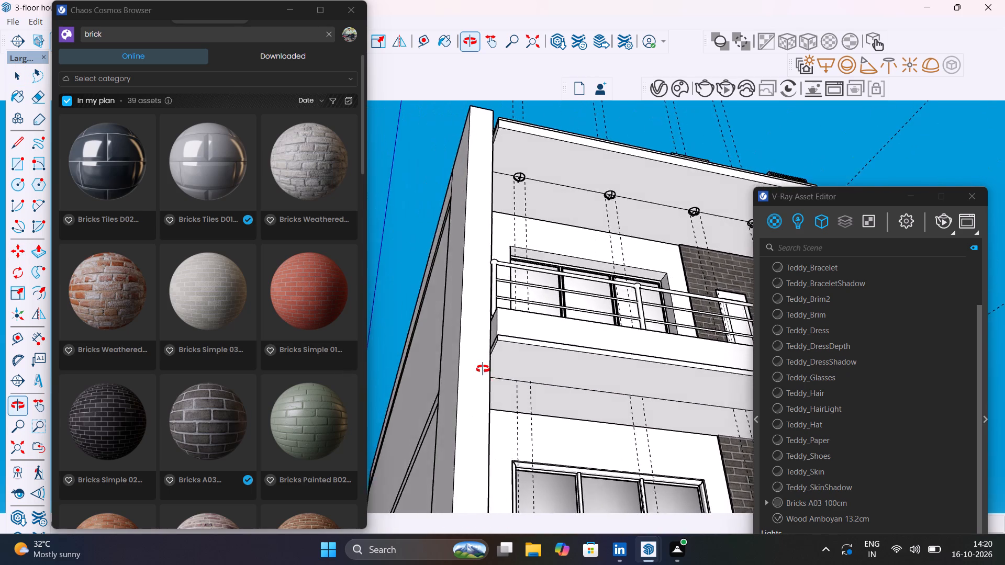
{"action": "middle_click_drag", "start_coordinate": [483, 369], "coordinate": [449, 406]}
{"action": "scroll", "coordinate": [507, 392], "scroll_direction": "up", "scroll_amount": 10}
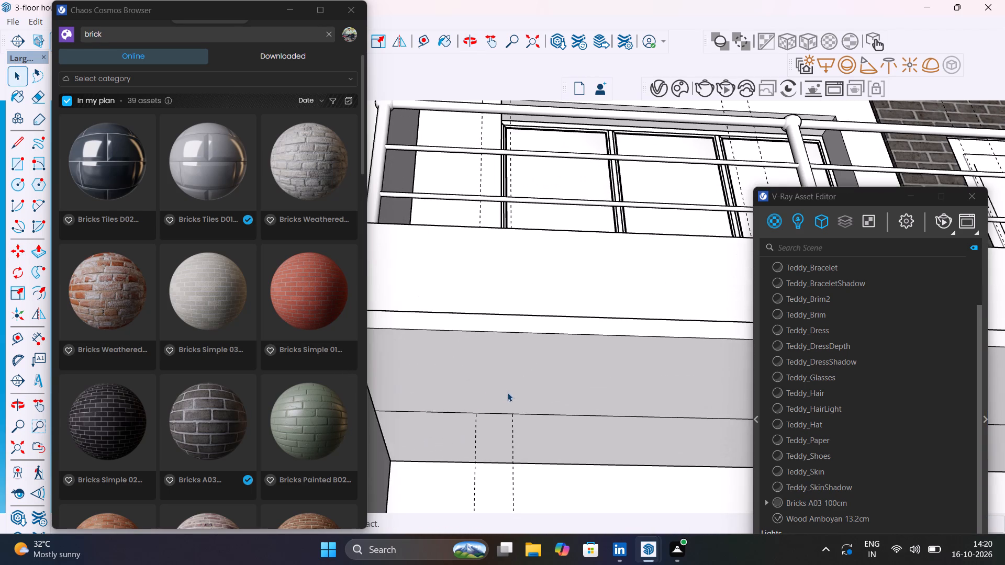
{"action": "left_click", "coordinate": [846, 65]}
{"action": "left_click", "coordinate": [495, 416]}
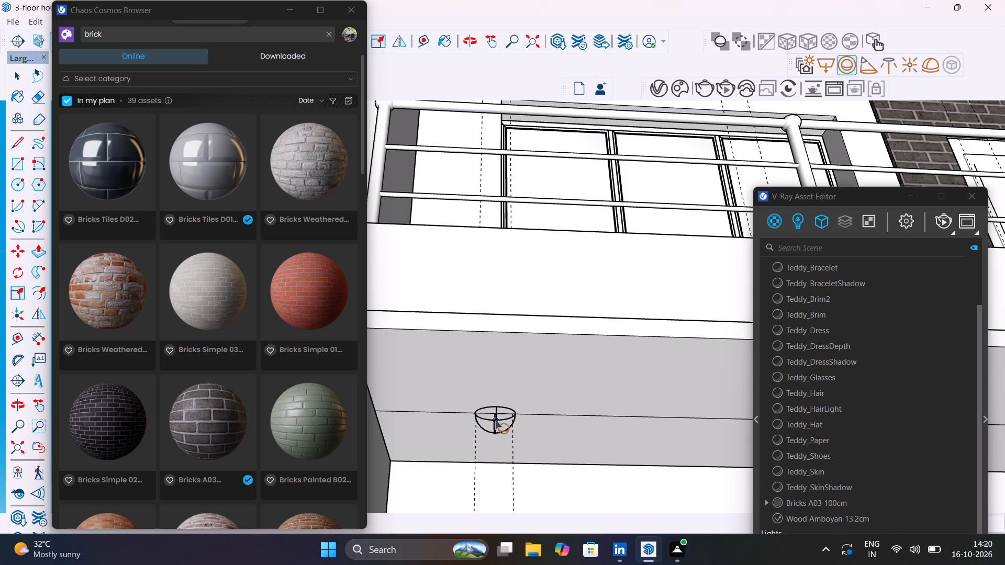
{"action": "key", "text": "3"}
{"action": "key", "text": "Return"}
{"action": "middle_click_drag", "start_coordinate": [500, 433], "coordinate": [387, 427], "text": "shift"}
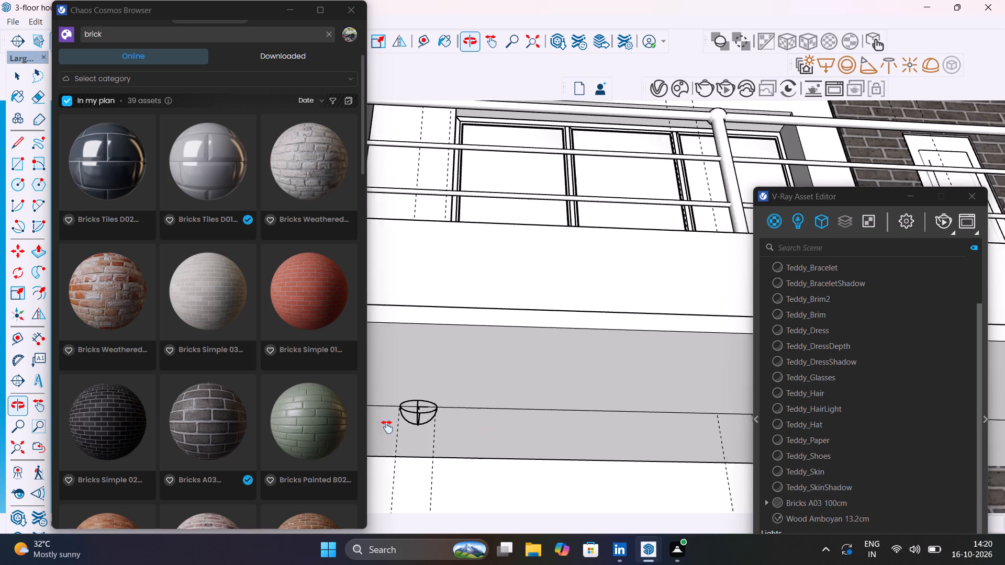
{"action": "middle_click_drag", "start_coordinate": [387, 427], "coordinate": [247, 430], "text": "shift"}
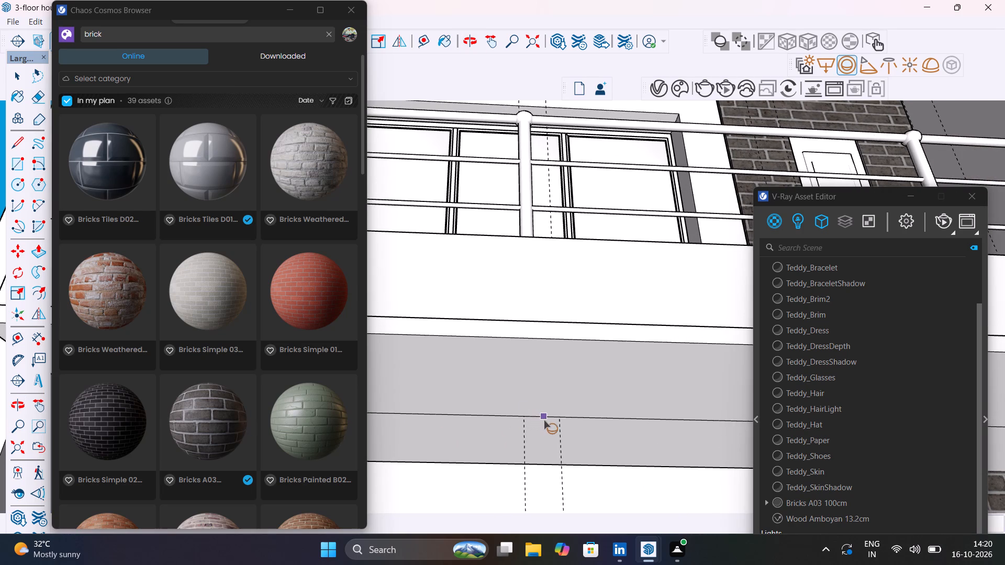
{"action": "left_click", "coordinate": [543, 419]}
{"action": "key", "text": "3"}
{"action": "key", "text": "Return"}
Add a Sphere Light with radius 3 on the balcony underside's middle line, centred between the third guide pair.
{"action": "scroll", "coordinate": [544, 432], "scroll_direction": "down", "scroll_amount": 4}
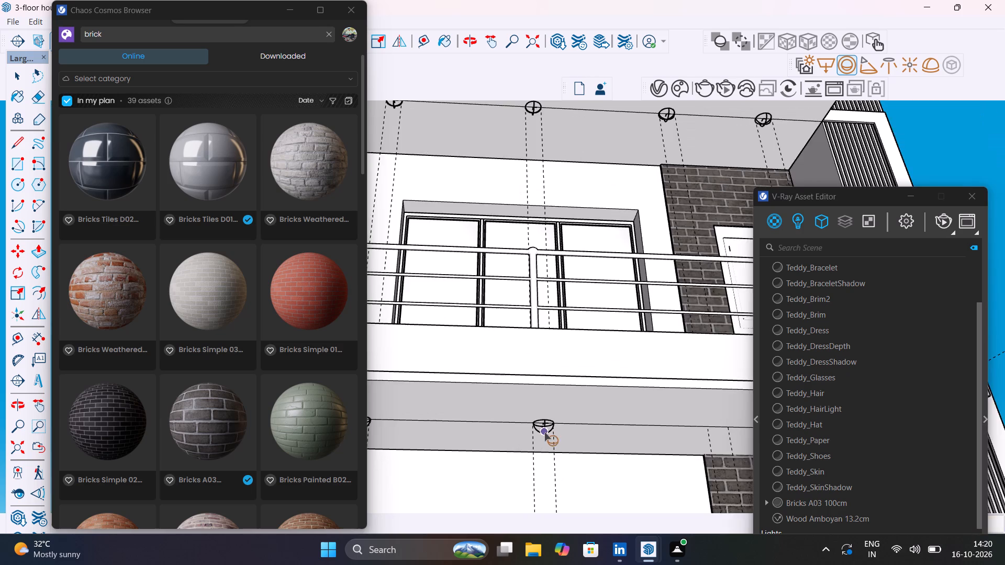
{"action": "scroll", "coordinate": [544, 432], "scroll_direction": "down", "scroll_amount": 3}
{"action": "middle_click_drag", "start_coordinate": [634, 445], "coordinate": [399, 446], "text": "shift"}
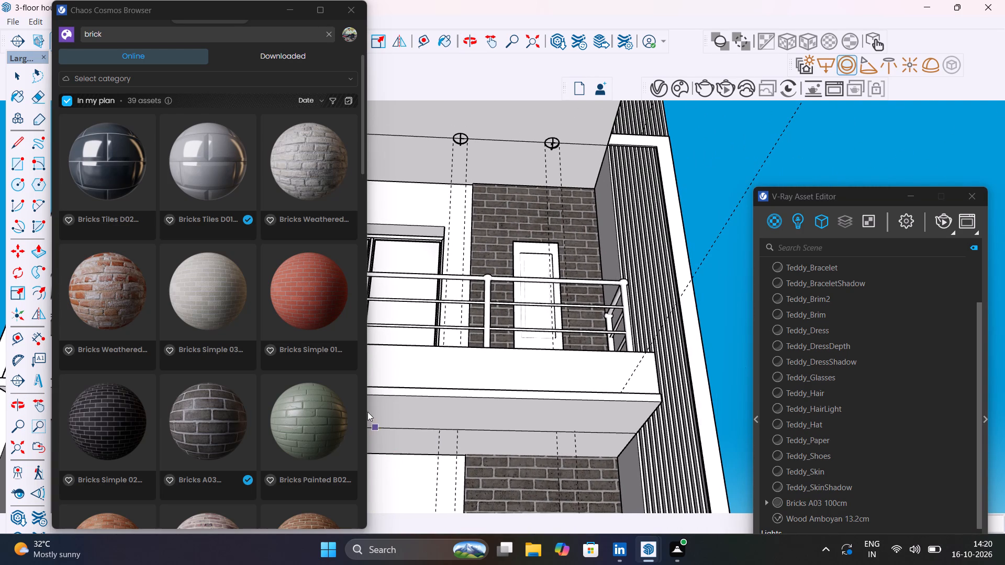
{"action": "scroll", "coordinate": [456, 432], "scroll_direction": "up", "scroll_amount": 11}
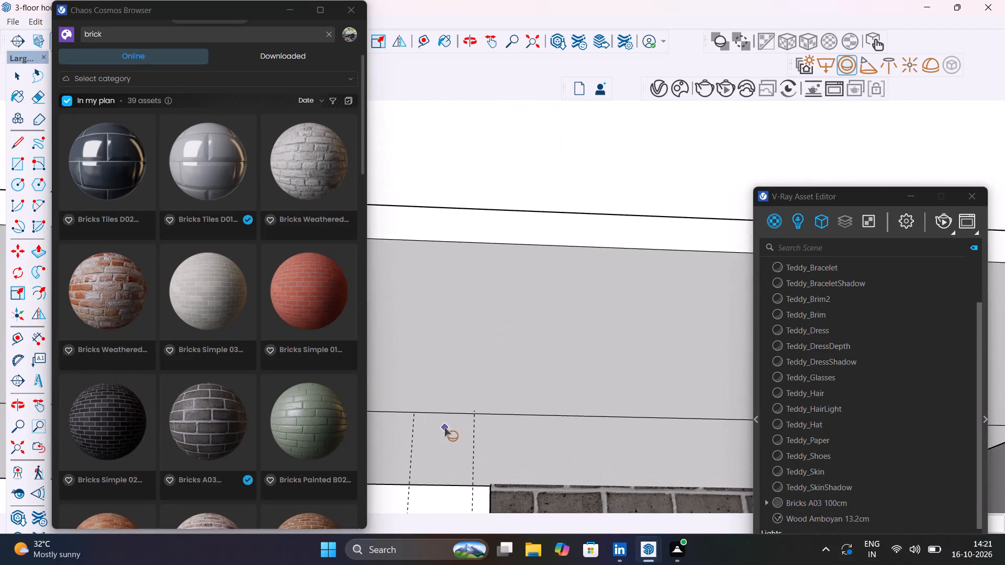
{"action": "left_click", "coordinate": [445, 414]}
{"action": "key", "text": "3"}
{"action": "key", "text": "Return"}
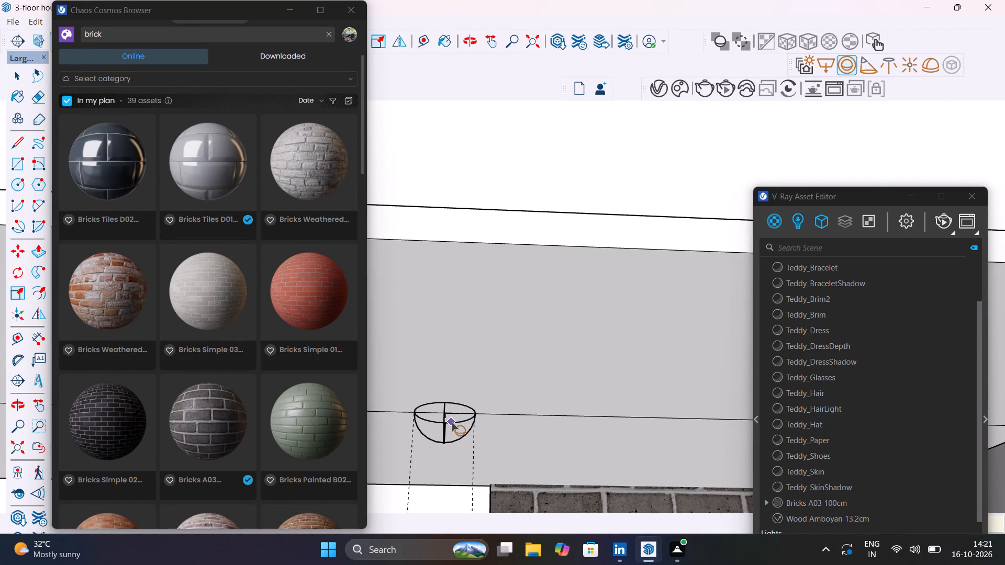
Add a Sphere Light with radius 3 on the top-floor balcony underside's middle line, centred between the fourth guide pair.
{"action": "scroll", "coordinate": [442, 420], "scroll_direction": "down", "scroll_amount": 10}
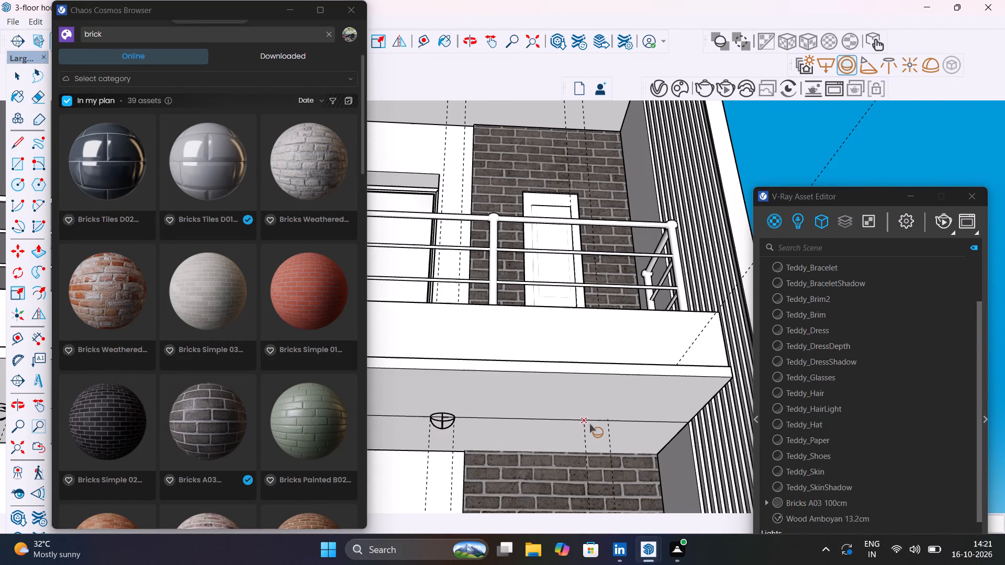
{"action": "scroll", "coordinate": [590, 423], "scroll_direction": "up", "scroll_amount": 9}
{"action": "left_click", "coordinate": [605, 420]}
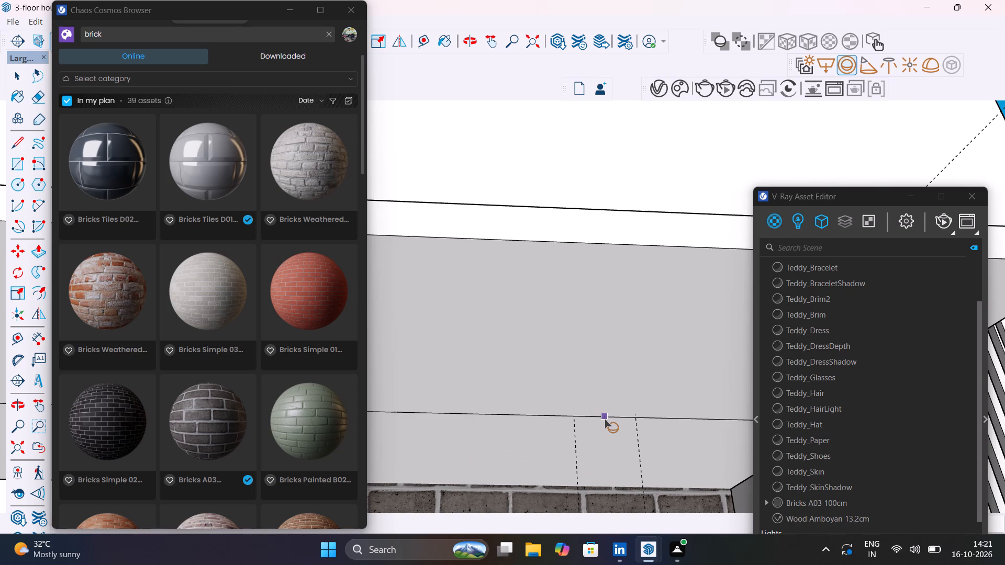
{"action": "key", "text": "3"}
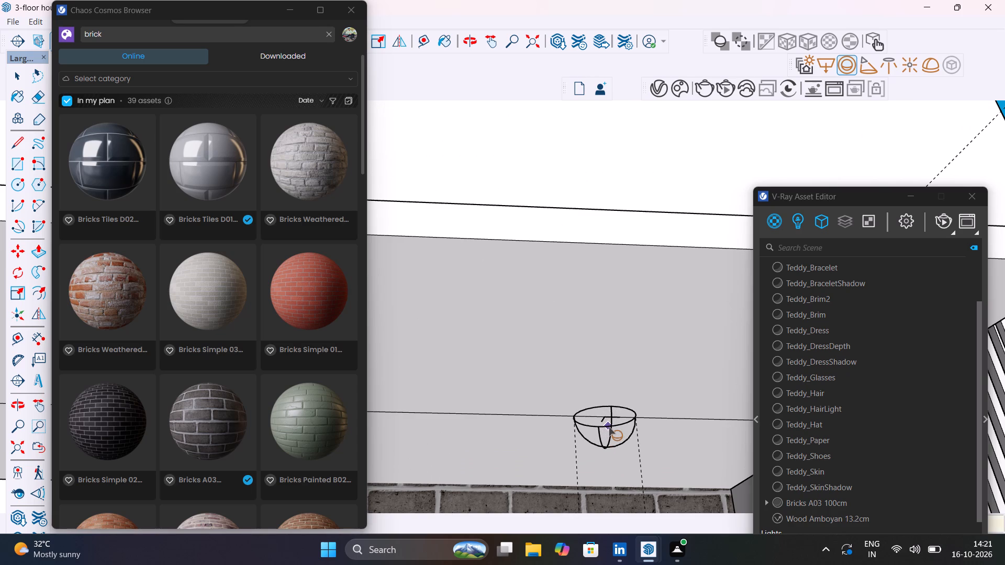
{"action": "key", "text": "Return"}
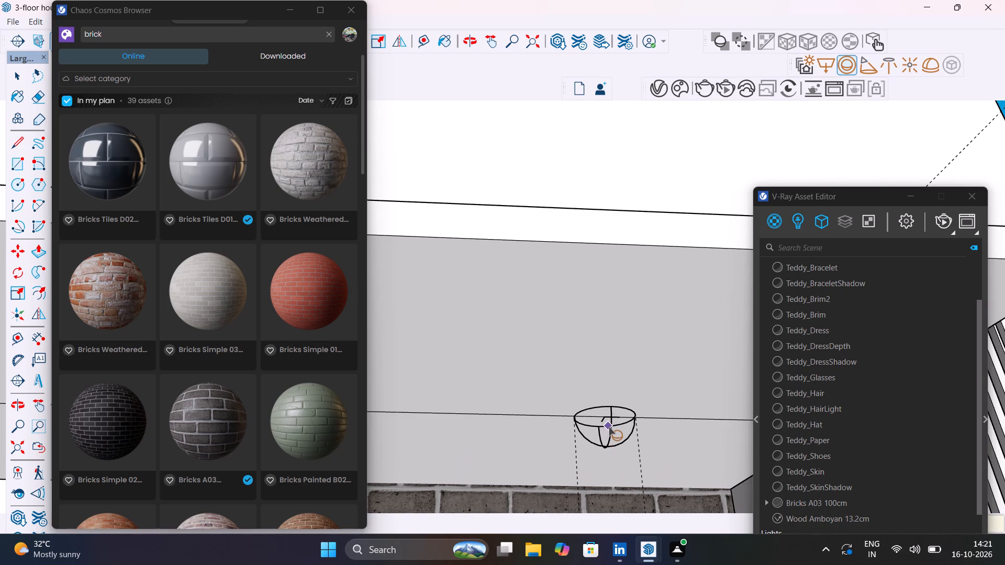
{"action": "key", "text": "space"}
Inside the lower balcony slab's group, copy the underside's front edge back to the middle of the slab's depth.
{"action": "scroll", "coordinate": [586, 421], "scroll_direction": "down", "scroll_amount": 13}
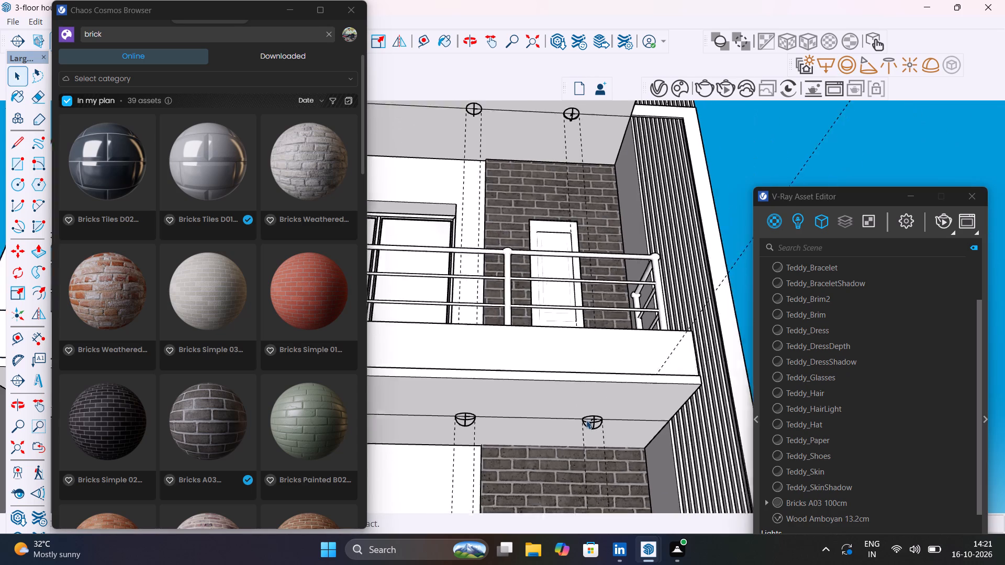
{"action": "scroll", "coordinate": [586, 420], "scroll_direction": "down", "scroll_amount": 16}
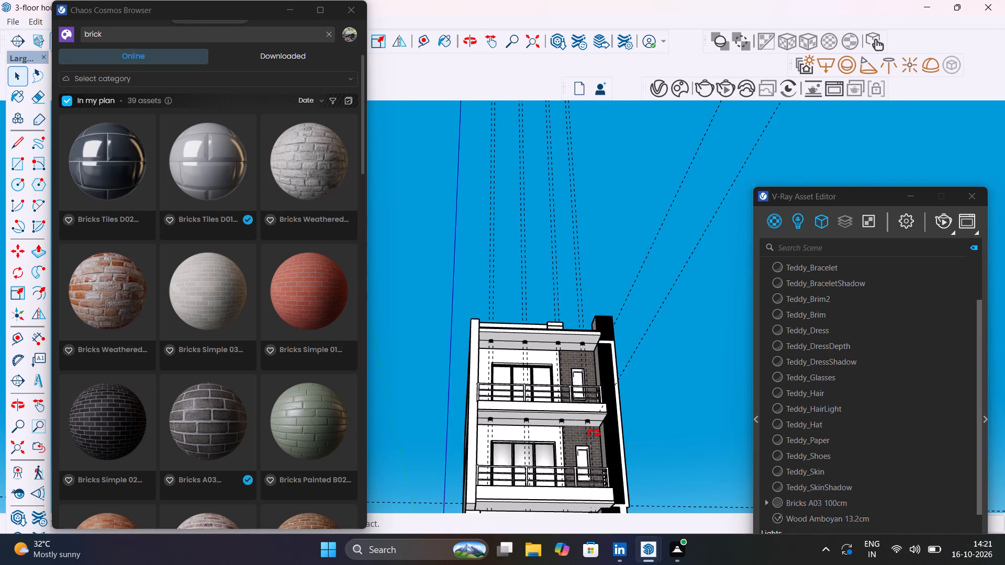
{"action": "middle_click_drag", "start_coordinate": [594, 433], "coordinate": [587, 414]}
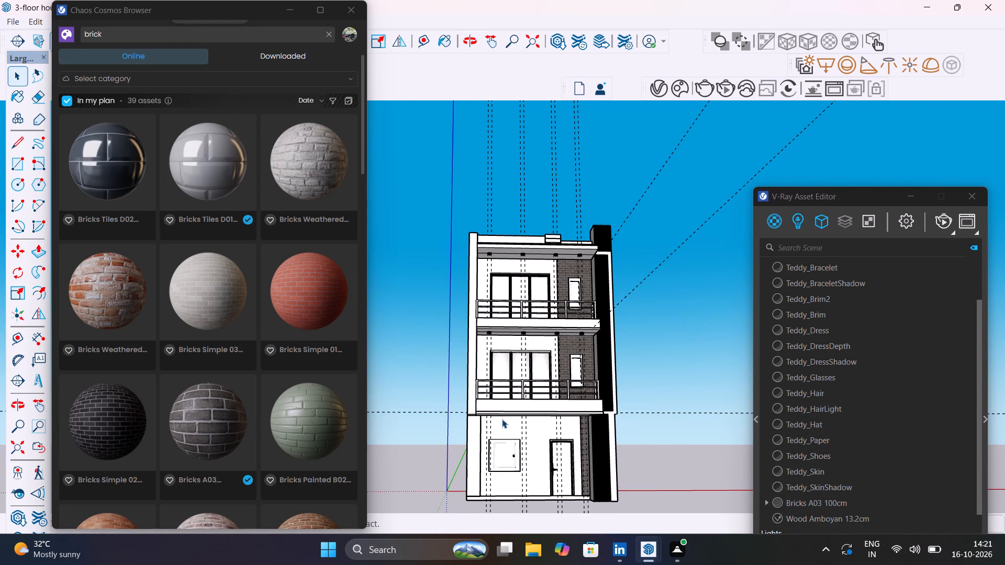
{"action": "scroll", "coordinate": [502, 417], "scroll_direction": "up", "scroll_amount": 9}
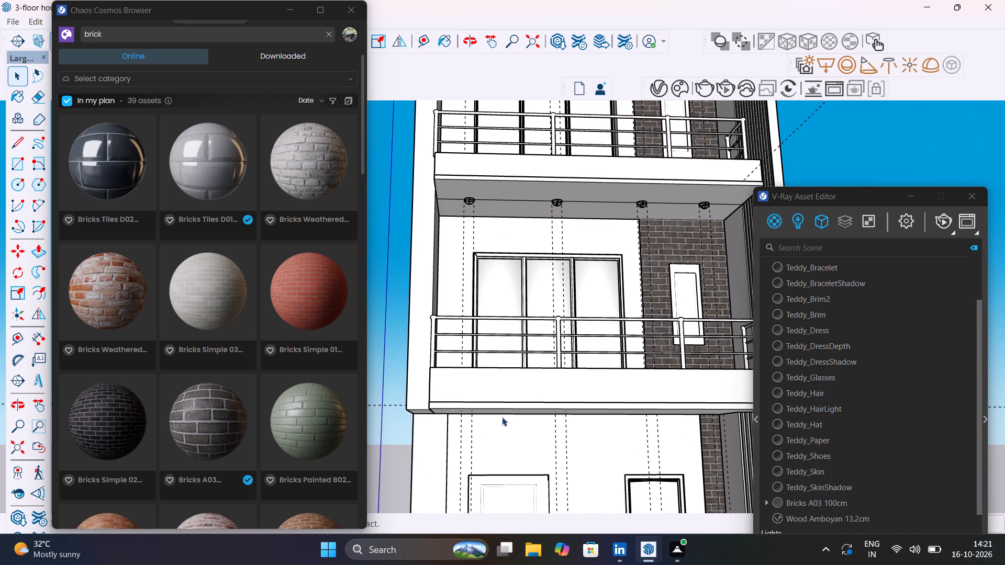
{"action": "scroll", "coordinate": [474, 411], "scroll_direction": "up", "scroll_amount": 9}
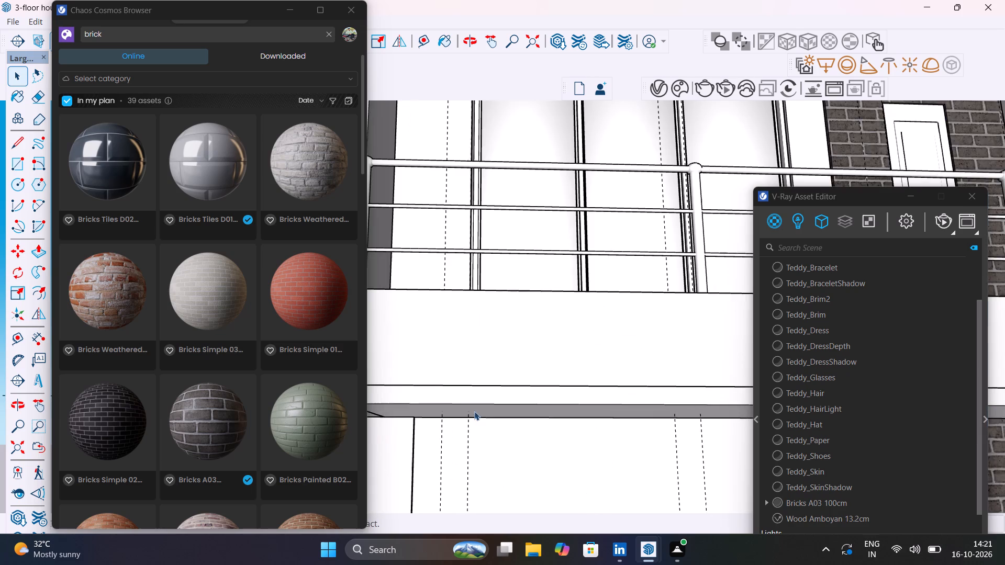
{"action": "middle_click_drag", "start_coordinate": [481, 421], "coordinate": [628, 367]}
{"action": "double_click", "coordinate": [613, 376]}
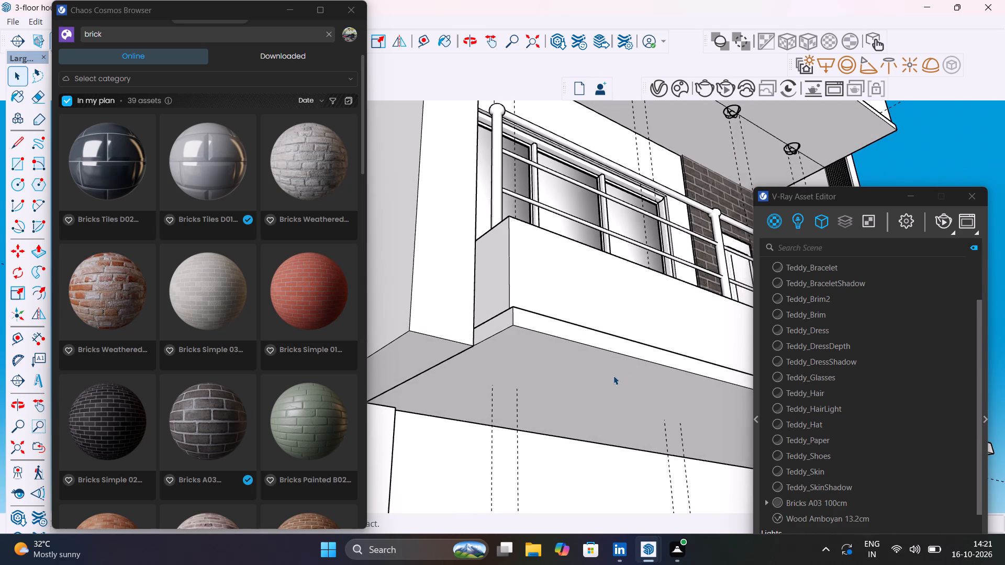
{"action": "left_click", "coordinate": [561, 337]}
{"action": "middle_click_drag", "start_coordinate": [562, 370], "coordinate": [643, 364]}
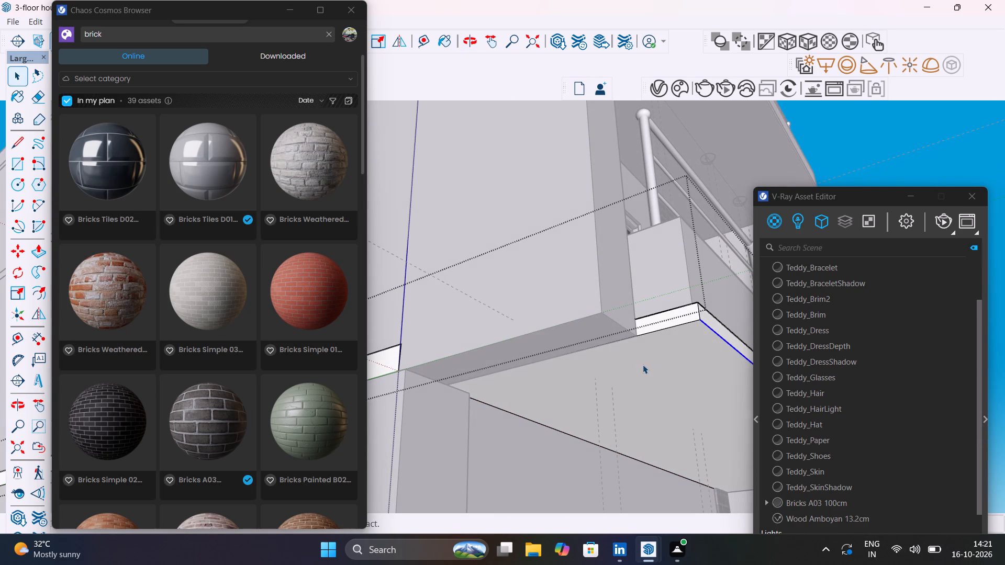
{"action": "key", "text": "m"}
{"action": "left_click", "coordinate": [702, 321]}
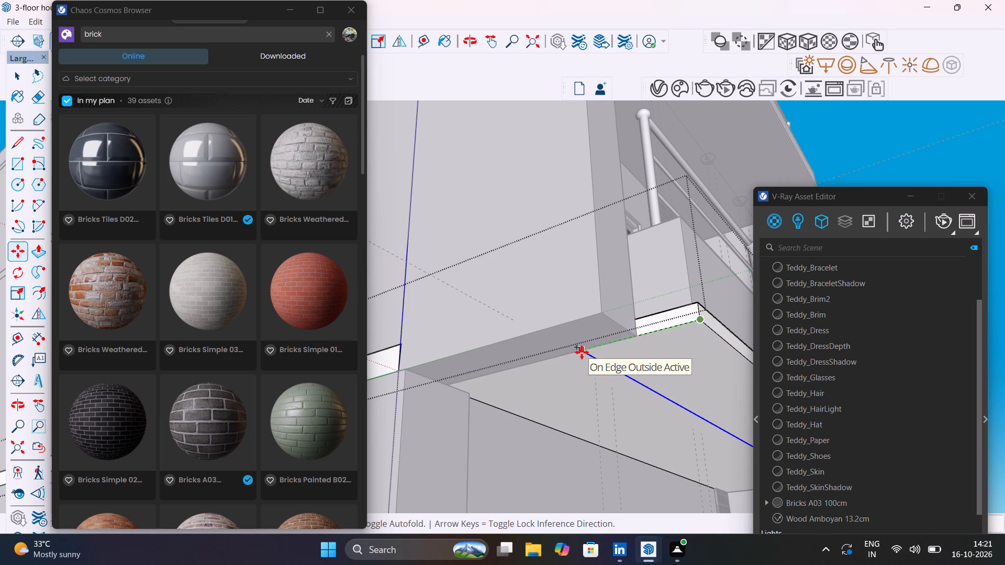
{"action": "scroll", "coordinate": [596, 358], "scroll_direction": "up", "scroll_amount": 6}
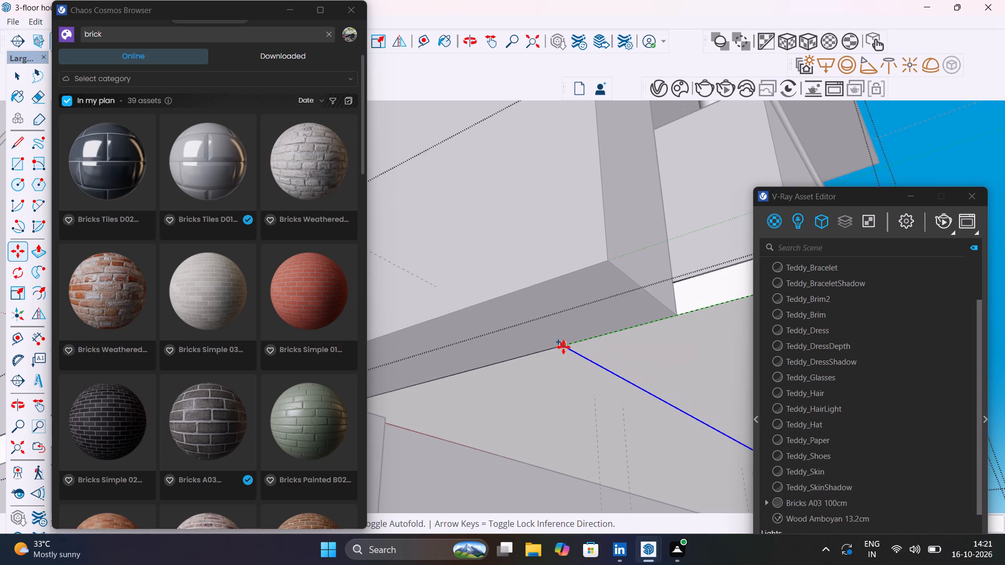
{"action": "left_click", "coordinate": [512, 364]}
{"action": "key", "text": "space"}
{"action": "scroll", "coordinate": [530, 433], "scroll_direction": "down", "scroll_amount": 20}
{"action": "scroll", "coordinate": [530, 433], "scroll_direction": "down", "scroll_amount": 1}
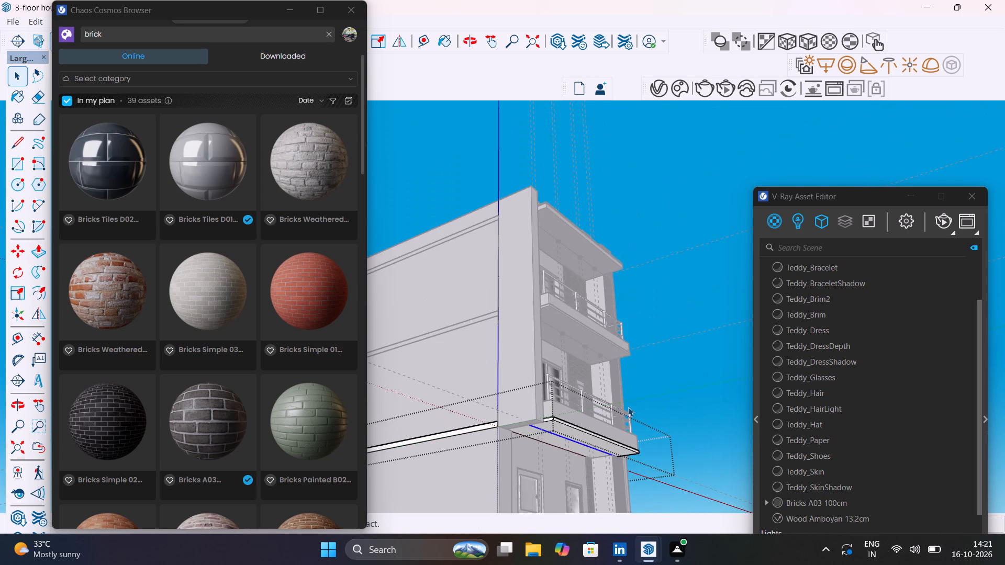
{"action": "left_click", "coordinate": [699, 376]}
Add a Sphere Light with radius 3 on the lower balcony underside's middle line, centred between the first guide pair.
{"action": "middle_click_drag", "start_coordinate": [515, 455], "coordinate": [389, 532]}
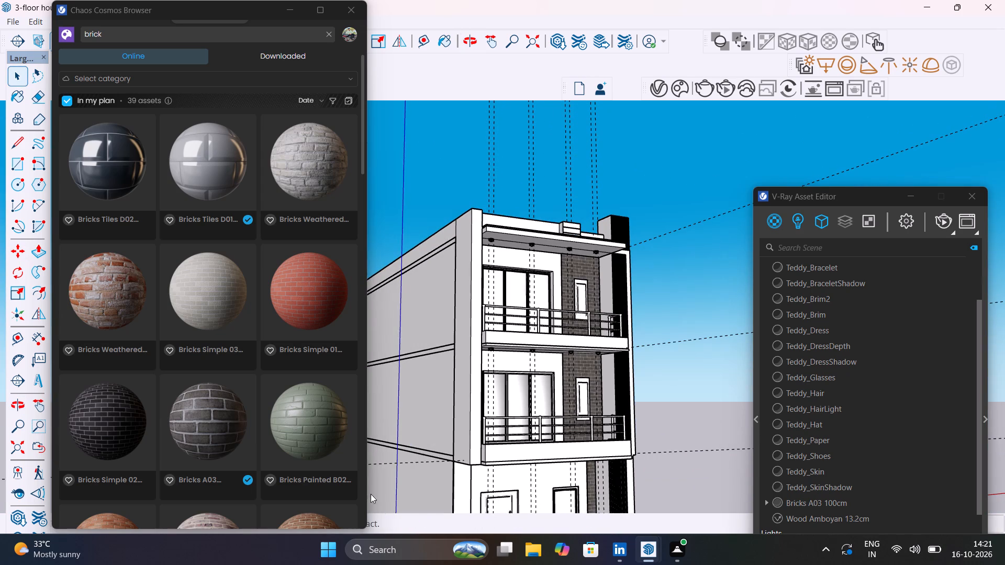
{"action": "middle_click_drag", "start_coordinate": [562, 453], "coordinate": [566, 396]}
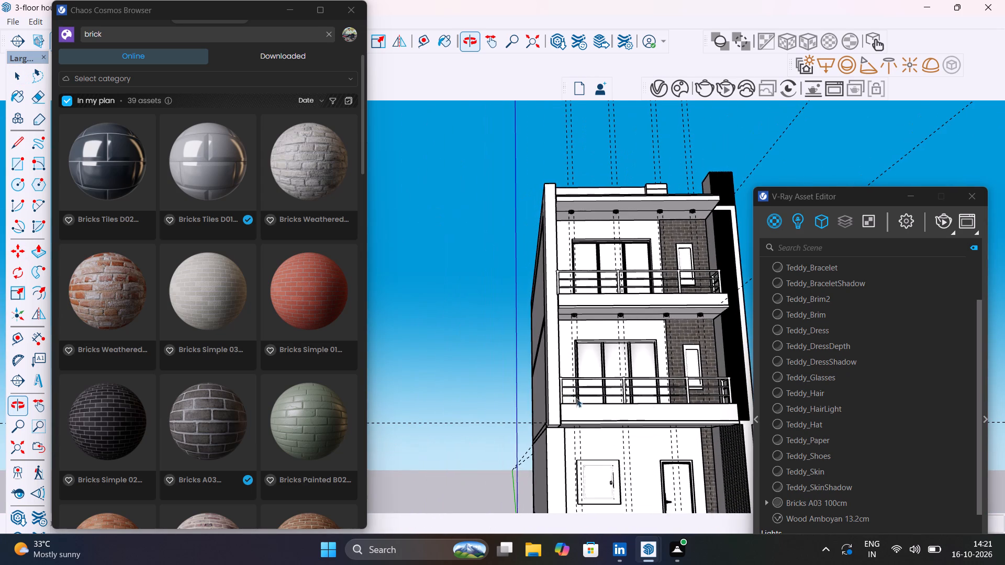
{"action": "scroll", "coordinate": [576, 433], "scroll_direction": "up", "scroll_amount": 15}
{"action": "middle_click_drag", "start_coordinate": [614, 419], "coordinate": [604, 389]}
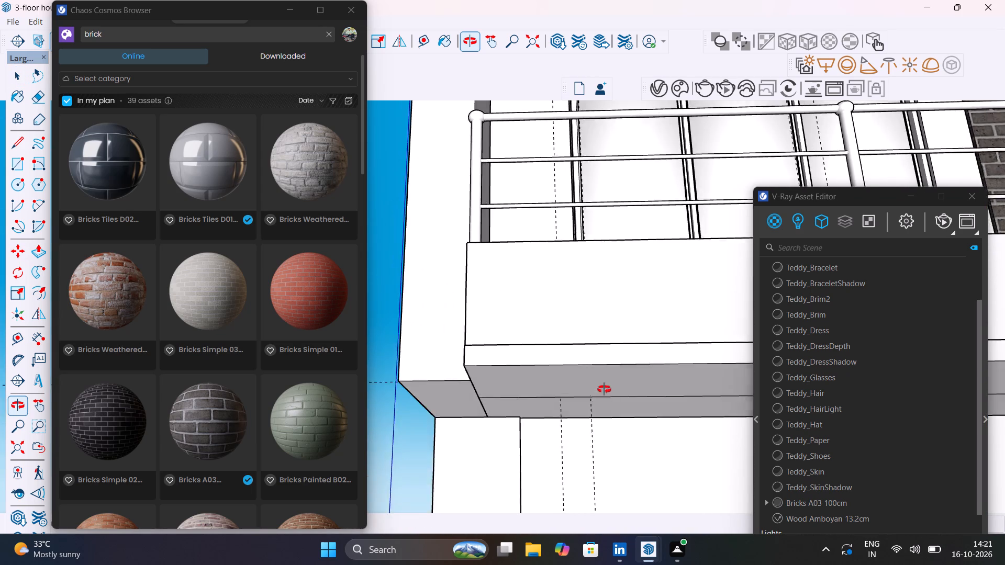
{"action": "middle_click_drag", "start_coordinate": [604, 389], "coordinate": [597, 382]}
{"action": "scroll", "coordinate": [597, 382], "scroll_direction": "up", "scroll_amount": 1}
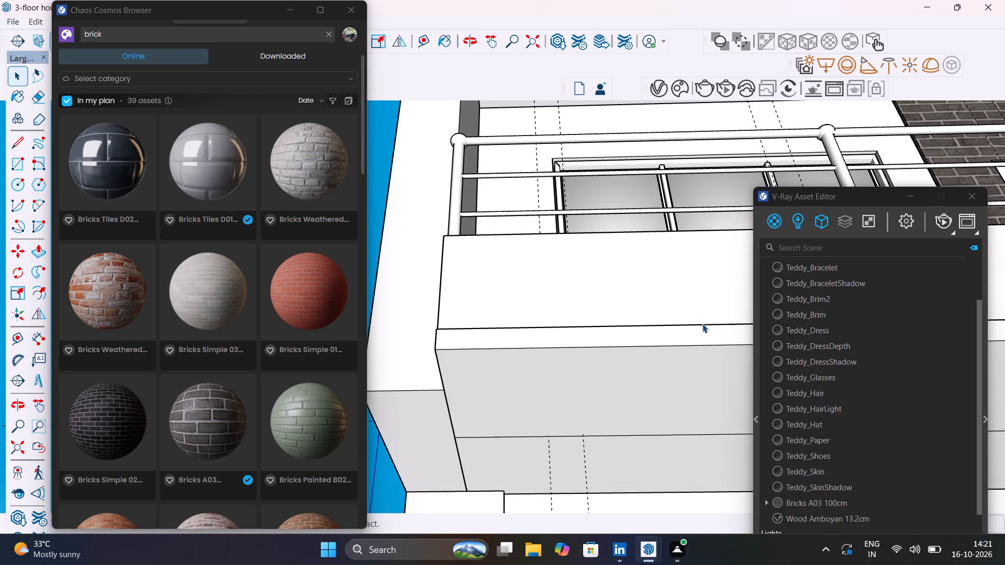
{"action": "left_click", "coordinate": [842, 68]}
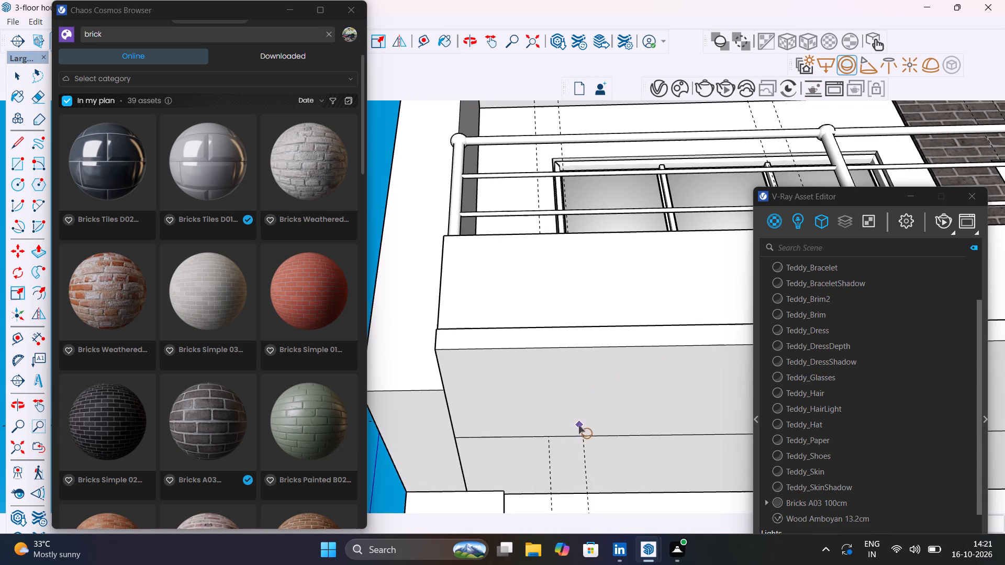
{"action": "left_click", "coordinate": [567, 437]}
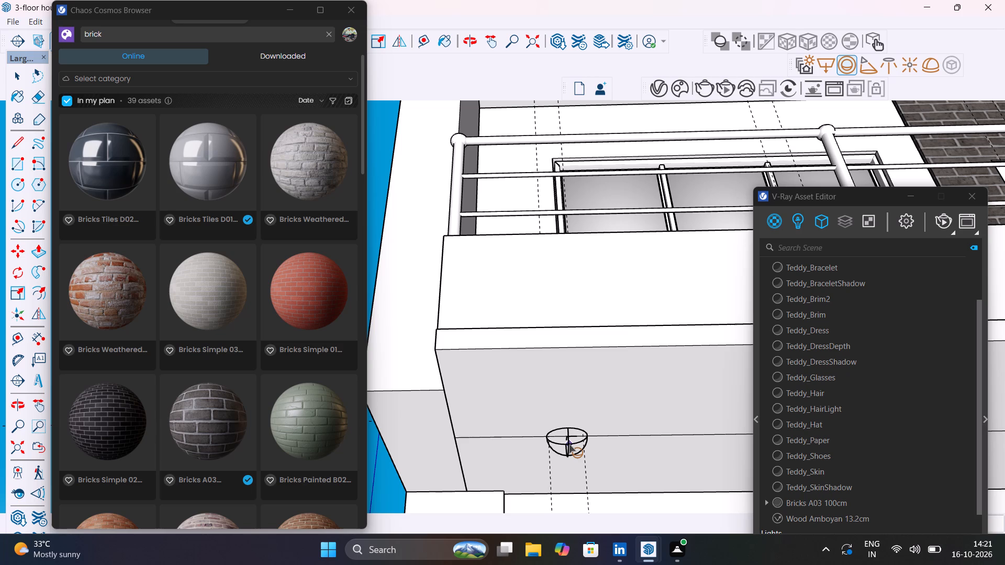
{"action": "key", "text": "3"}
{"action": "key", "text": "Return"}
Add two Sphere Lights with radius 3 on the lower balcony underside's middle line, centred between the second and third guide pairs.
{"action": "scroll", "coordinate": [569, 444], "scroll_direction": "down", "scroll_amount": 8}
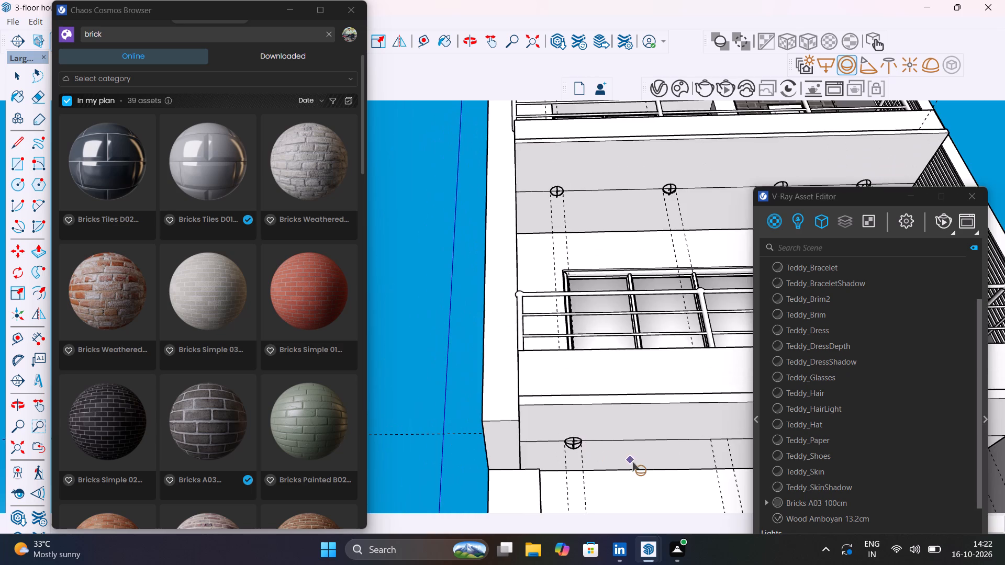
{"action": "middle_click_drag", "start_coordinate": [630, 459], "coordinate": [426, 451], "text": "shift"}
{"action": "scroll", "coordinate": [494, 439], "scroll_direction": "up", "scroll_amount": 12}
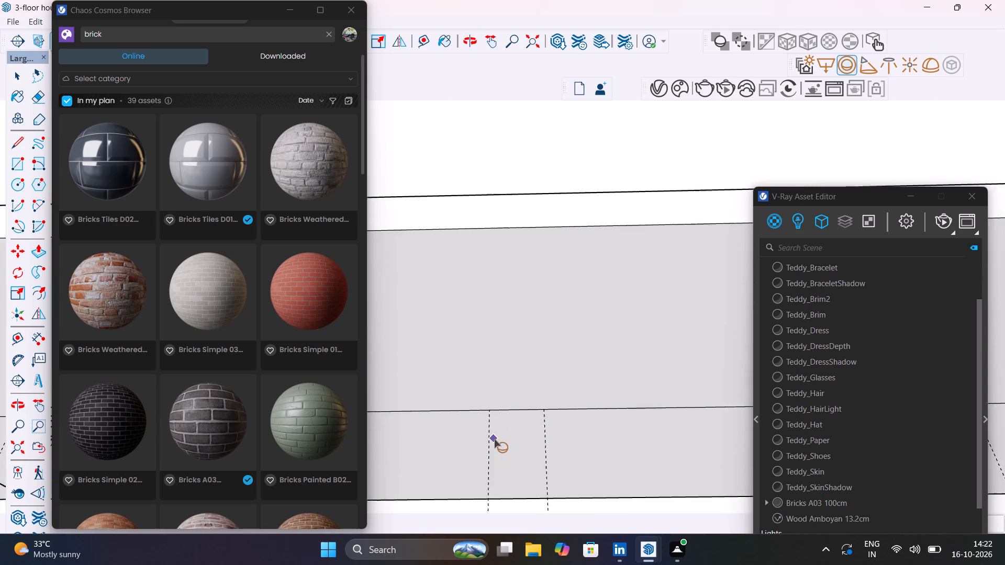
{"action": "scroll", "coordinate": [494, 439], "scroll_direction": "up", "scroll_amount": 1}
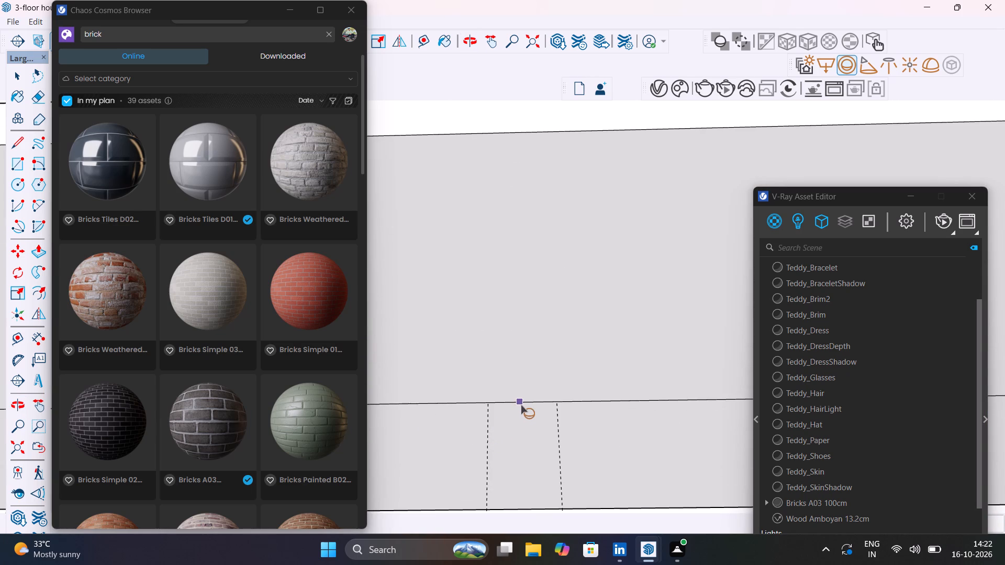
{"action": "left_click", "coordinate": [522, 405]}
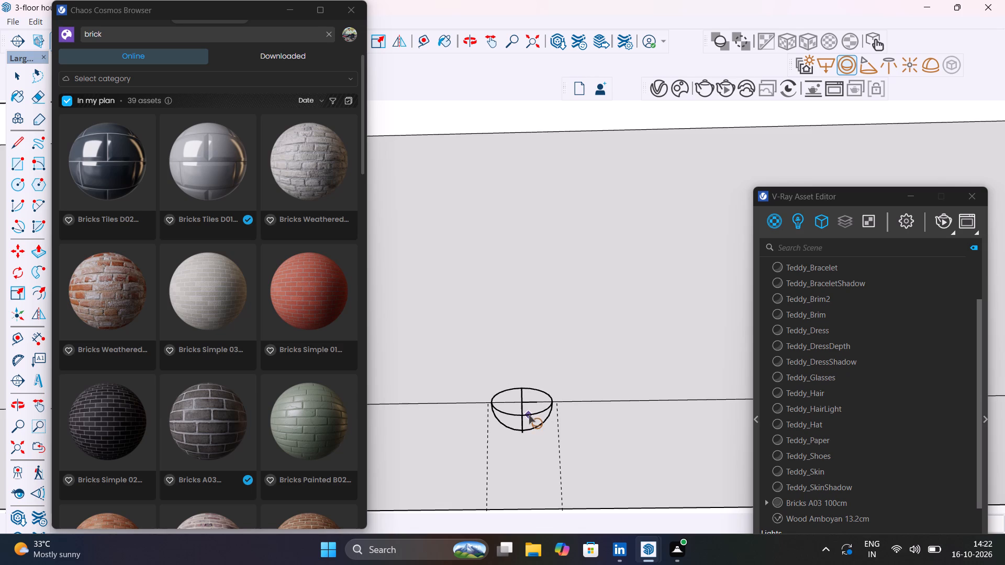
{"action": "key", "text": "3"}
{"action": "key", "text": "Return"}
{"action": "scroll", "coordinate": [500, 448], "scroll_direction": "down", "scroll_amount": 3}
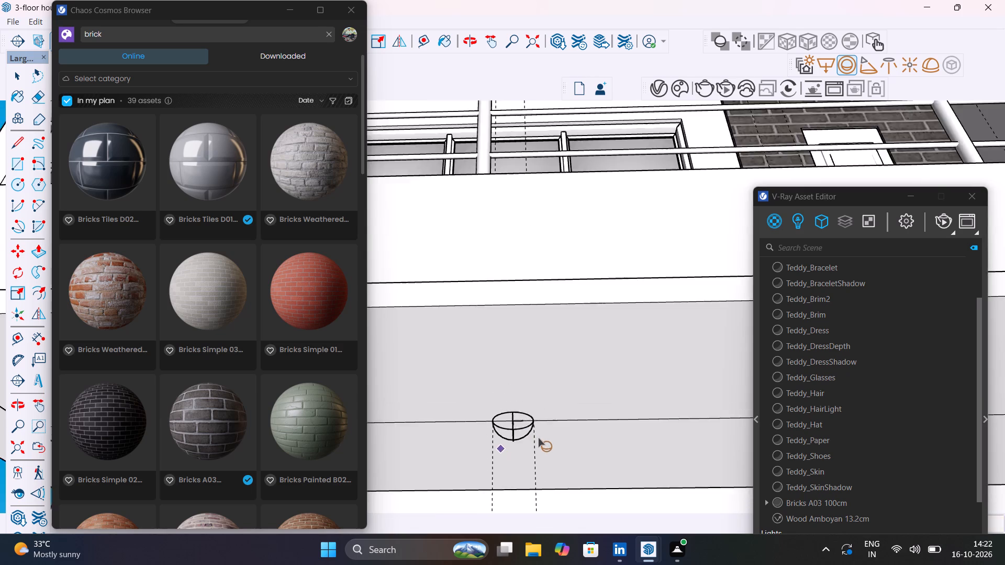
{"action": "scroll", "coordinate": [538, 438], "scroll_direction": "down", "scroll_amount": 20}
{"action": "scroll", "coordinate": [616, 446], "scroll_direction": "up", "scroll_amount": 9}
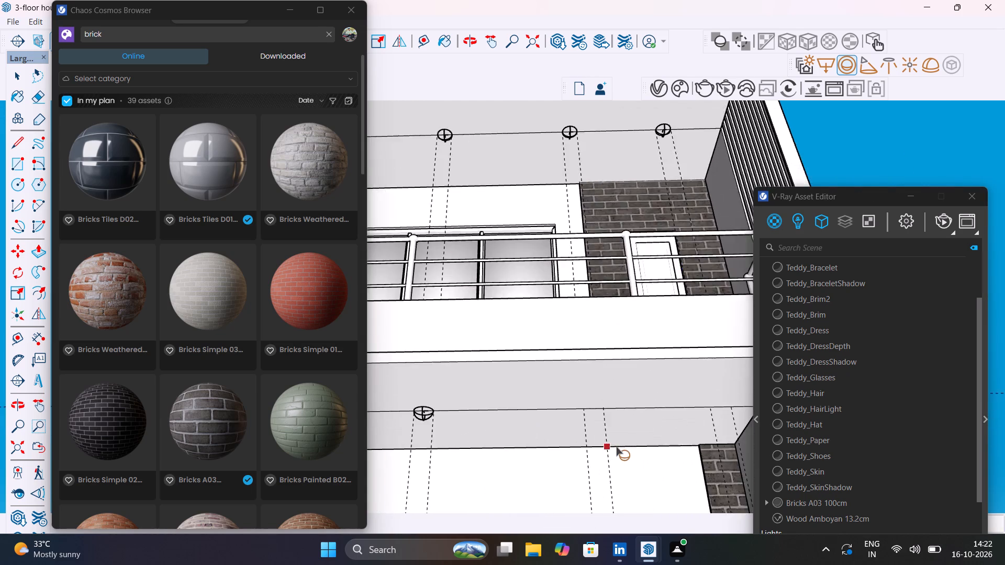
{"action": "scroll", "coordinate": [616, 447], "scroll_direction": "up", "scroll_amount": 6}
{"action": "left_click", "coordinate": [570, 368]}
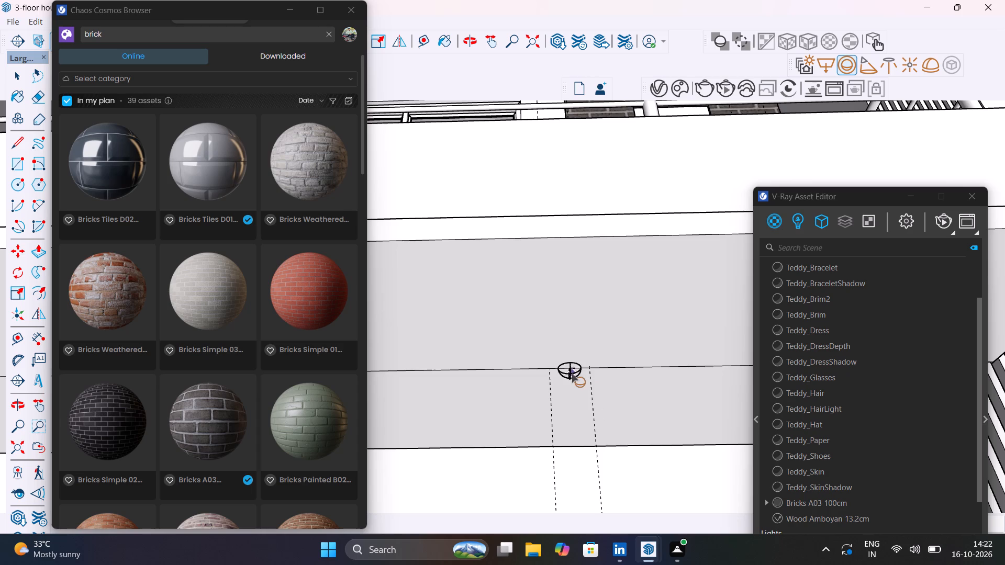
{"action": "key", "text": "3"}
{"action": "key", "text": "Return"}
Add a Sphere Light with radius 3 on the lower balcony underside's middle line, centred between the fourth guide pair.
{"action": "scroll", "coordinate": [575, 378], "scroll_direction": "down", "scroll_amount": 13}
{"action": "scroll", "coordinate": [657, 379], "scroll_direction": "up", "scroll_amount": 4}
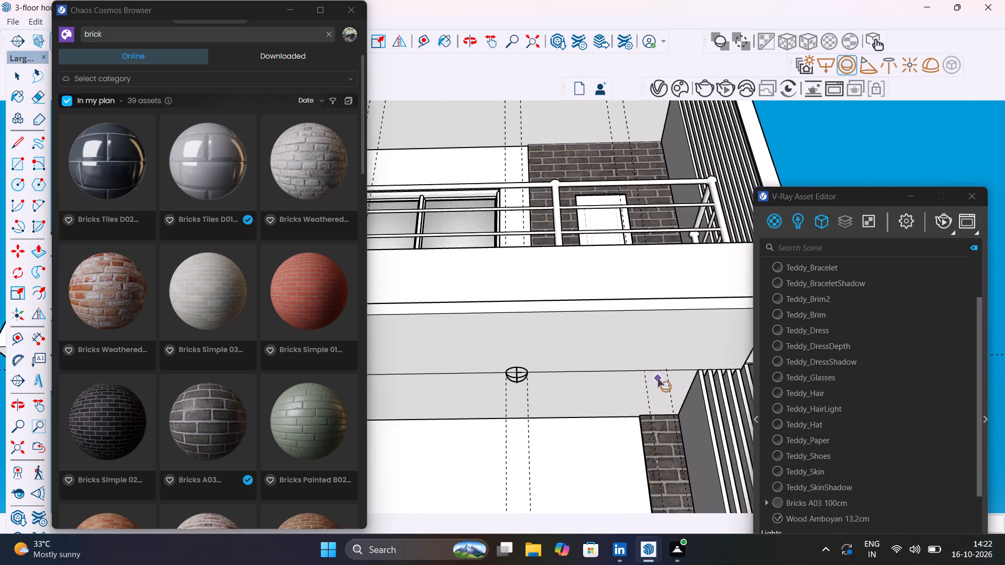
{"action": "scroll", "coordinate": [657, 378], "scroll_direction": "up", "scroll_amount": 10}
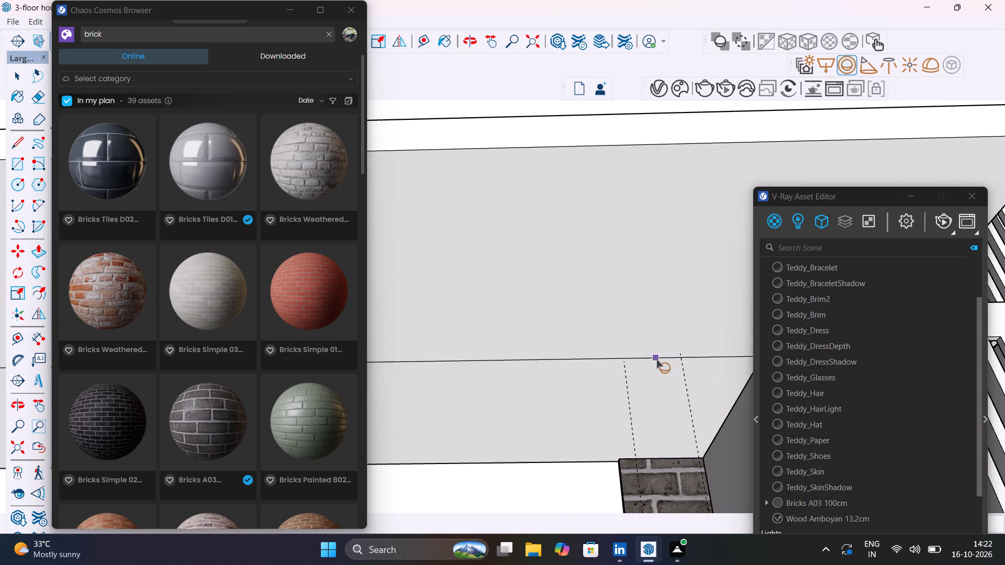
{"action": "left_click", "coordinate": [656, 359]}
{"action": "key", "text": "3"}
{"action": "key", "text": "Return"}
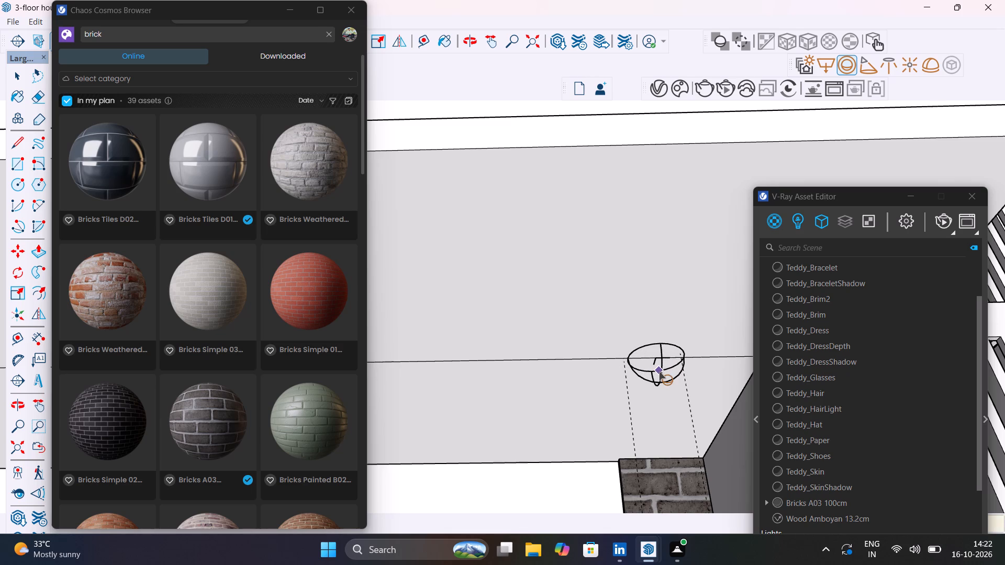
{"action": "key", "text": "space"}
{"action": "scroll", "coordinate": [672, 368], "scroll_direction": "down", "scroll_amount": 20}
{"action": "scroll", "coordinate": [672, 368], "scroll_direction": "down", "scroll_amount": 6}
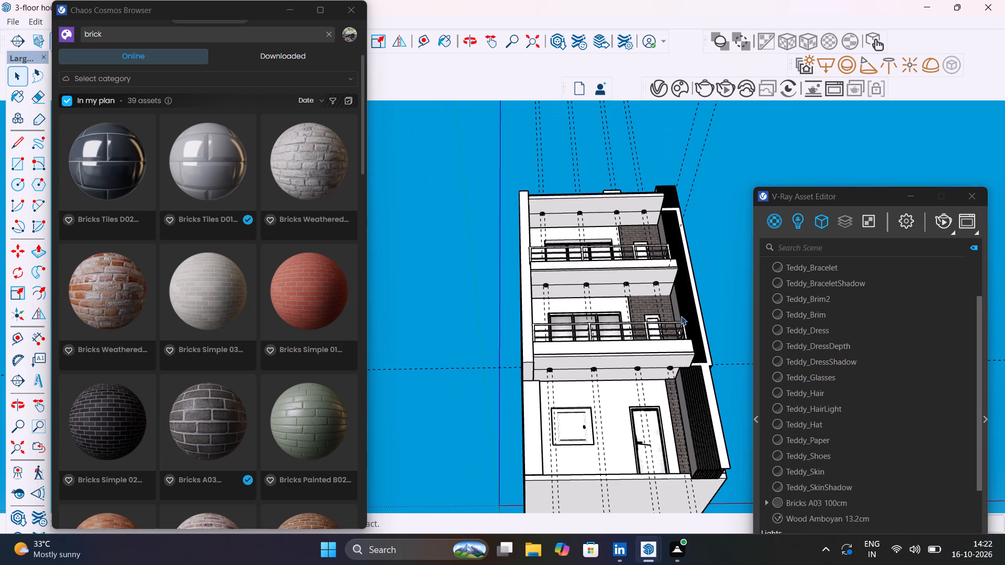
{"action": "left_click", "coordinate": [711, 263]}
Close the Chaos Cosmos Browser with the whole front facade in view.
{"action": "scroll", "coordinate": [714, 285], "scroll_direction": "down", "scroll_amount": 1}
{"action": "middle_click_drag", "start_coordinate": [702, 340], "coordinate": [678, 506]}
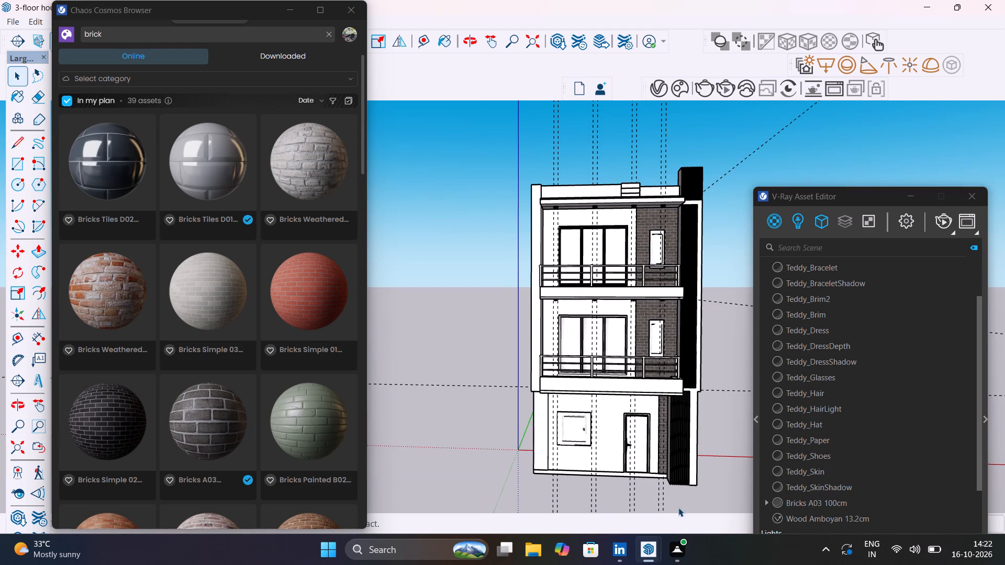
{"action": "left_click", "coordinate": [342, 9]}
Delete all the guides from the house model.
{"action": "left_click", "coordinate": [30, 20]}
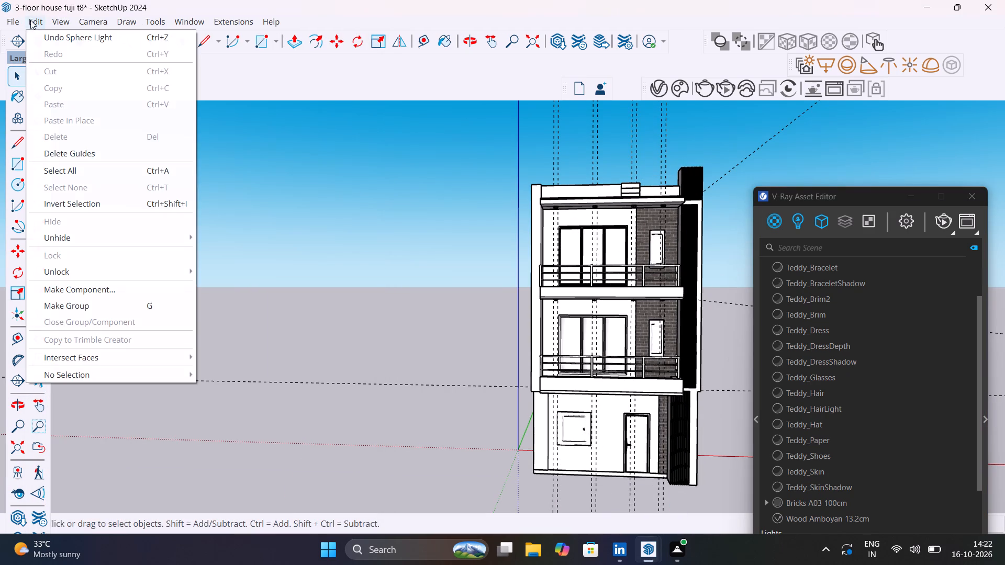
{"action": "left_click", "coordinate": [79, 148]}
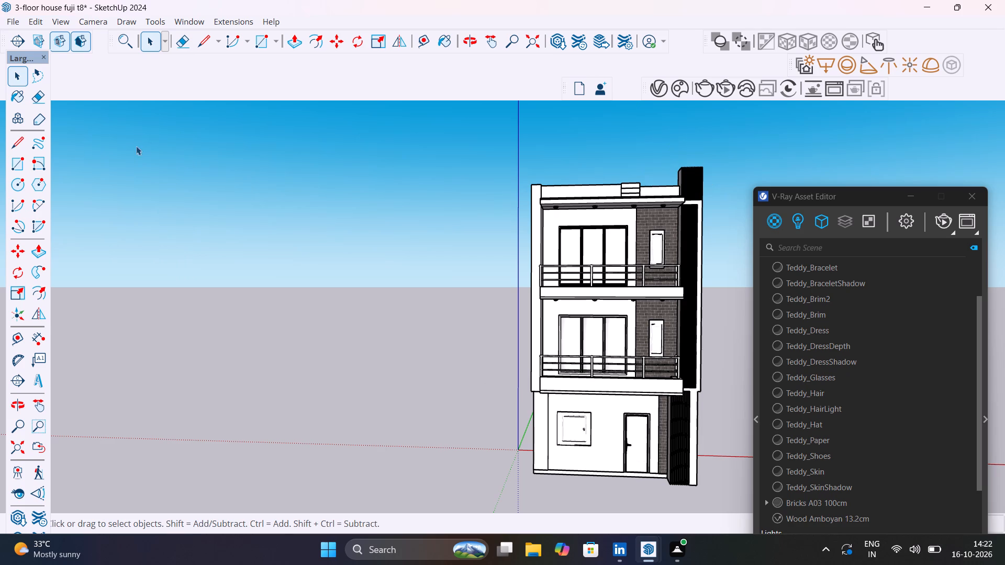
Close the V-Ray Asset Editor, leaving the house facade clear.
{"action": "scroll", "coordinate": [604, 354], "scroll_direction": "up", "scroll_amount": 3}
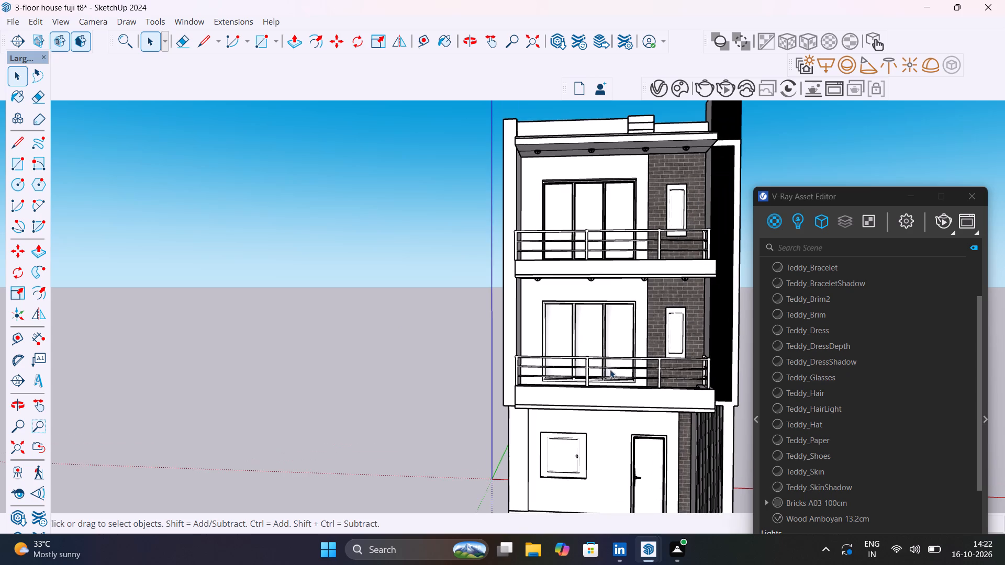
{"action": "left_click", "coordinate": [984, 199]}
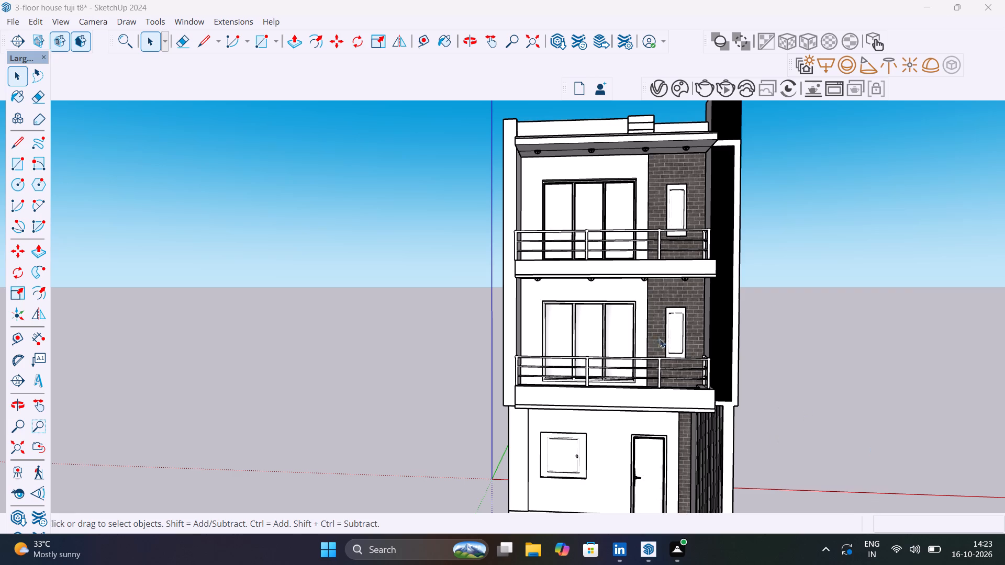
Examine the house's front from several angles, including the ground-floor entrance and the underside of its base slab.
{"action": "scroll", "coordinate": [718, 330], "scroll_direction": "down", "scroll_amount": 4}
{"action": "middle_click_drag", "start_coordinate": [716, 335], "coordinate": [703, 322]}
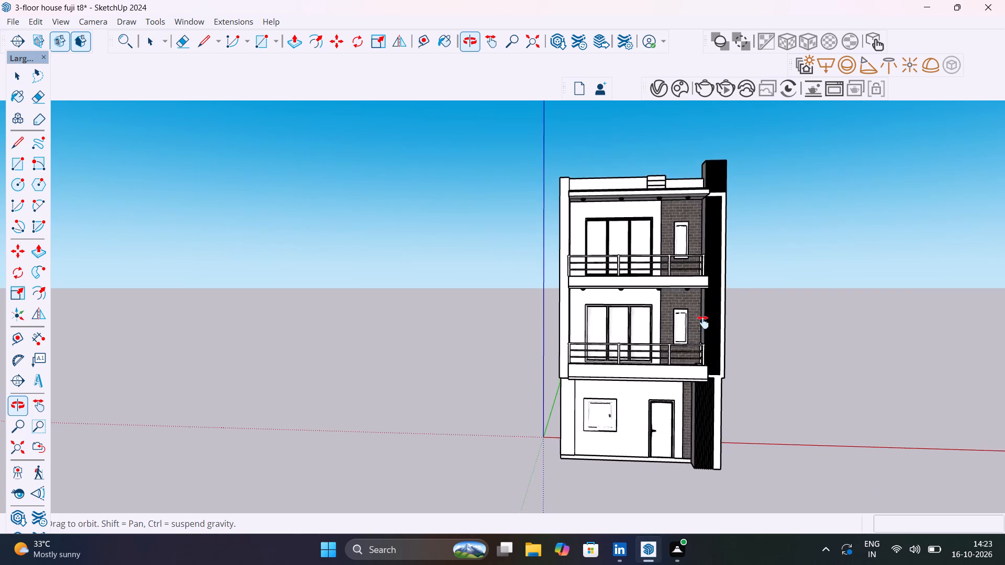
{"action": "middle_click_drag", "start_coordinate": [703, 322], "coordinate": [654, 319]}
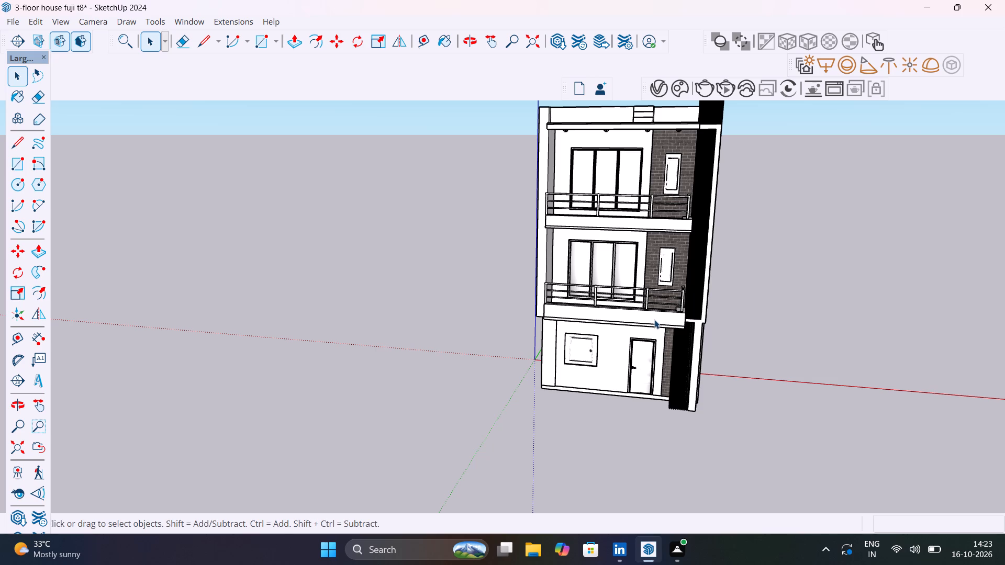
{"action": "scroll", "coordinate": [601, 313], "scroll_direction": "down", "scroll_amount": 6}
{"action": "middle_click_drag", "start_coordinate": [609, 322], "coordinate": [623, 305]}
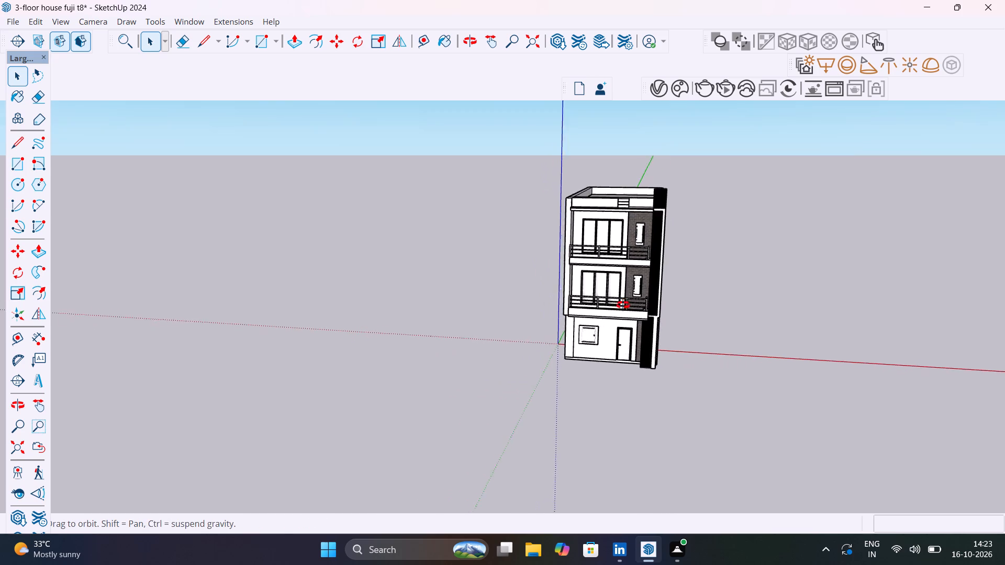
{"action": "middle_click_drag", "start_coordinate": [623, 305], "coordinate": [654, 292]}
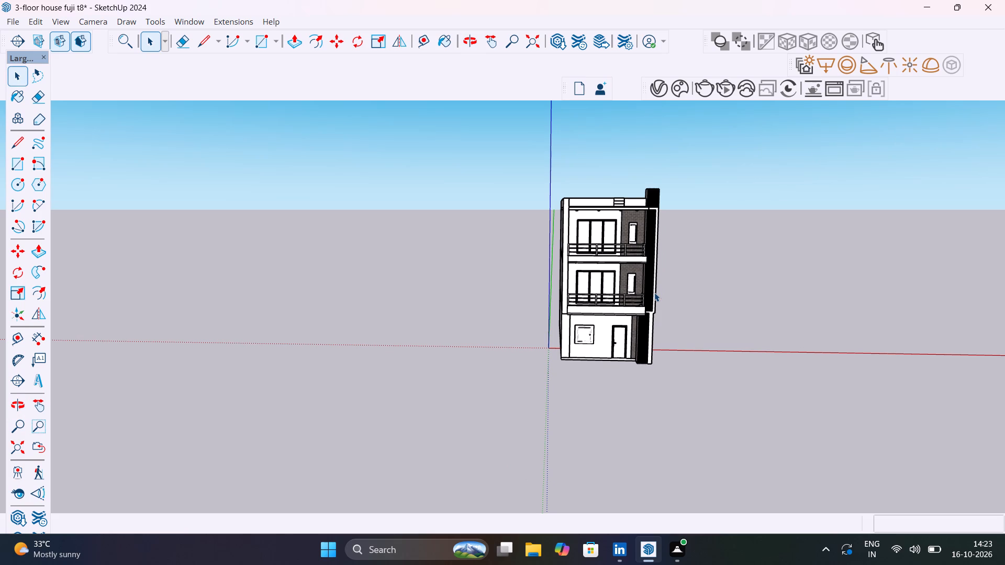
{"action": "scroll", "coordinate": [655, 364], "scroll_direction": "up", "scroll_amount": 2}
{"action": "scroll", "coordinate": [573, 340], "scroll_direction": "up", "scroll_amount": 7}
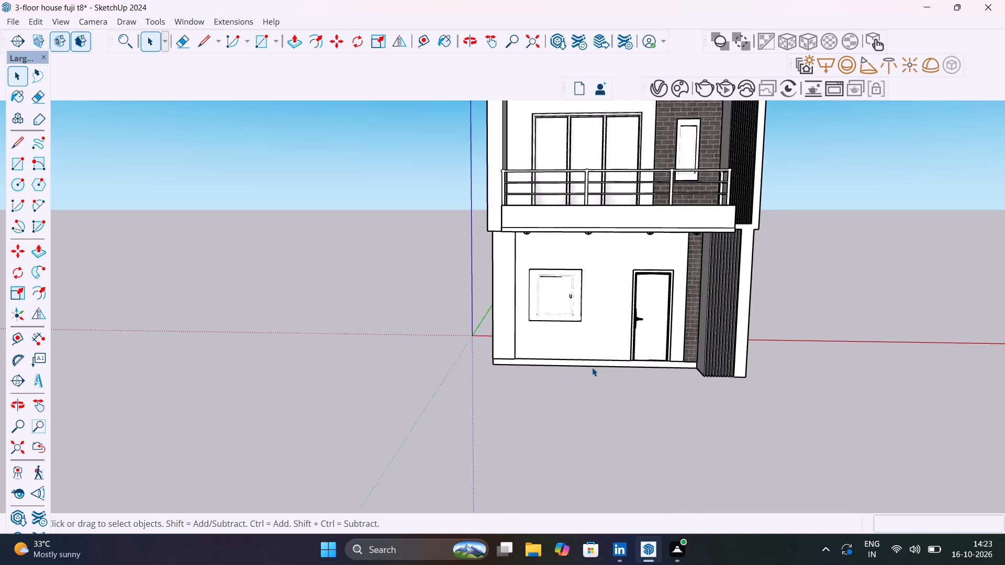
{"action": "scroll", "coordinate": [592, 367], "scroll_direction": "up", "scroll_amount": 5}
{"action": "middle_click_drag", "start_coordinate": [652, 376], "coordinate": [733, 413]}
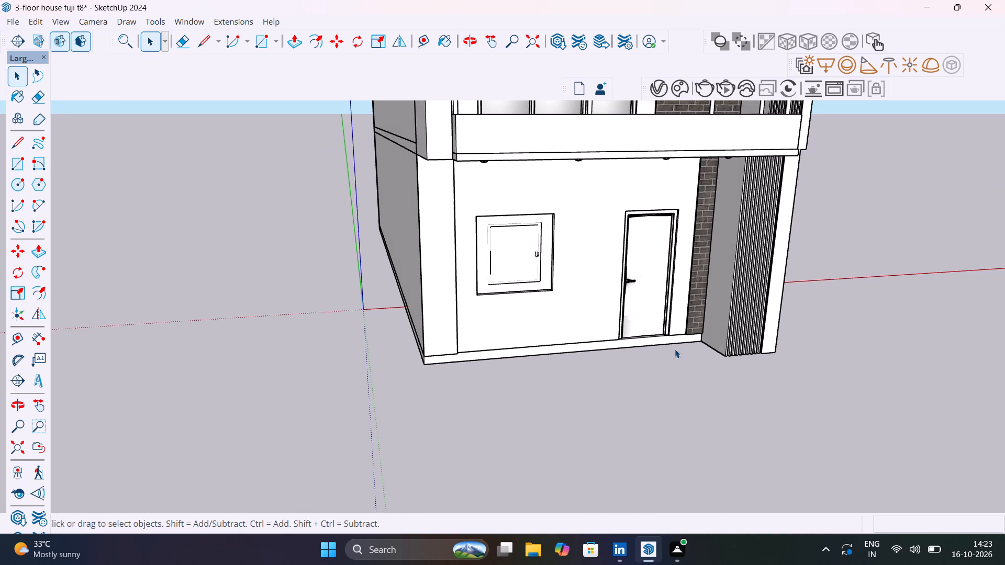
{"action": "scroll", "coordinate": [675, 349], "scroll_direction": "up", "scroll_amount": 8}
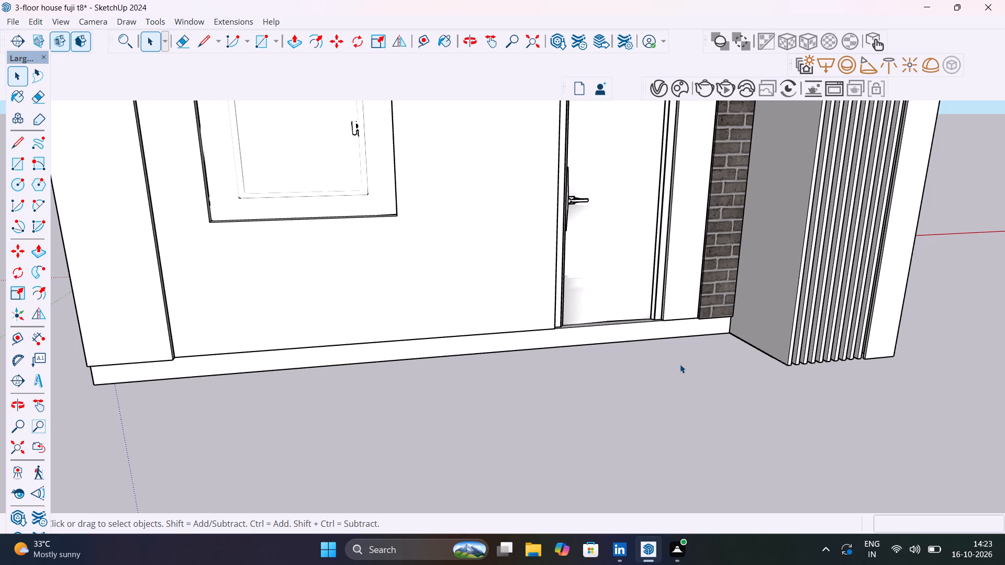
{"action": "middle_click_drag", "start_coordinate": [657, 336], "coordinate": [698, 210]}
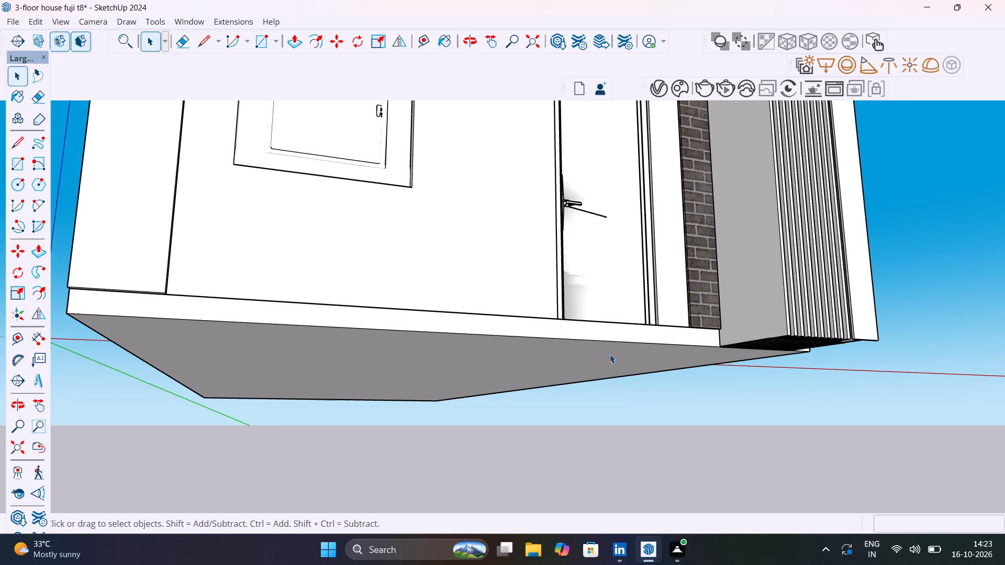
{"action": "middle_click_drag", "start_coordinate": [613, 330], "coordinate": [725, 351]}
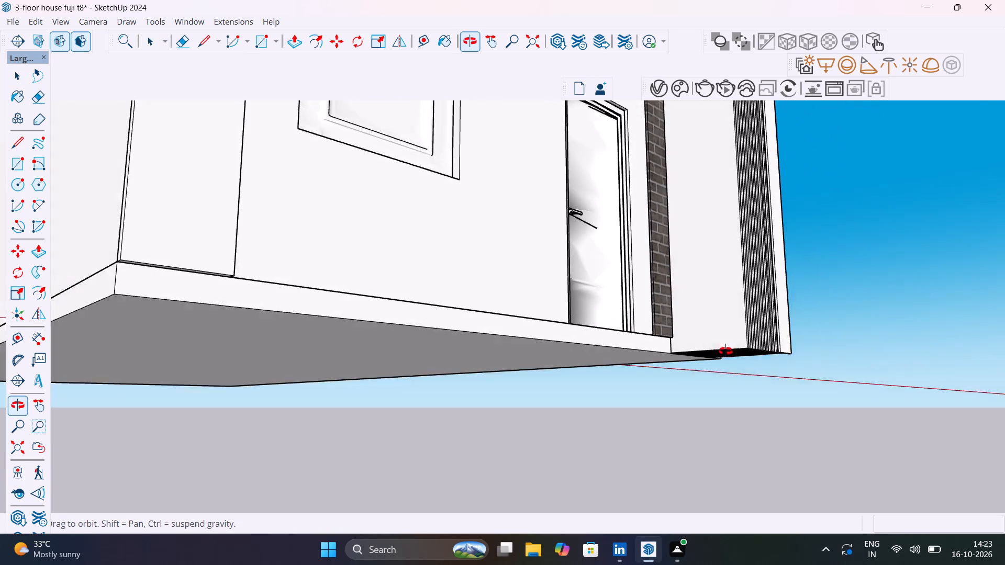
{"action": "middle_click_drag", "start_coordinate": [725, 351], "coordinate": [734, 325]}
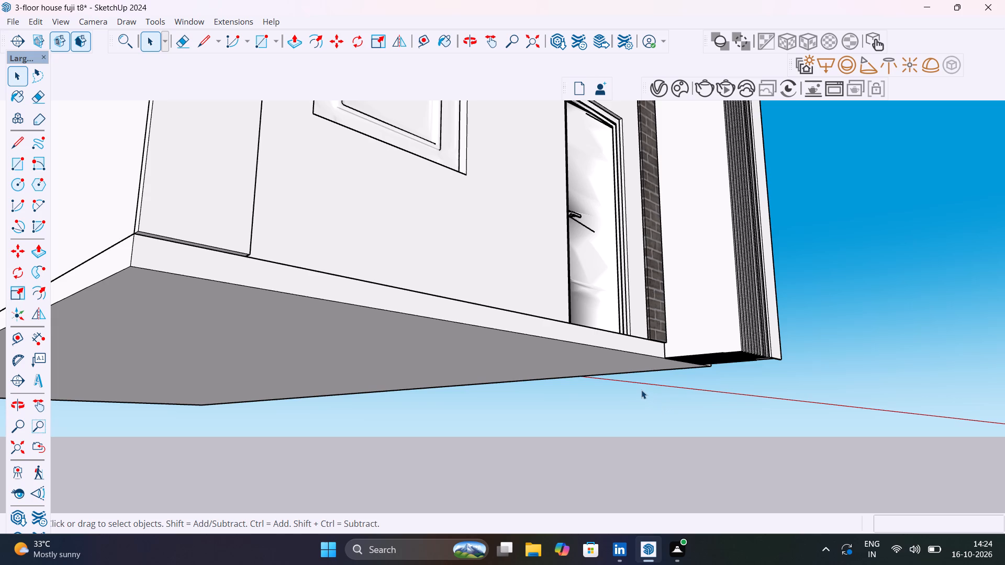
{"action": "middle_click_drag", "start_coordinate": [611, 356], "coordinate": [616, 506]}
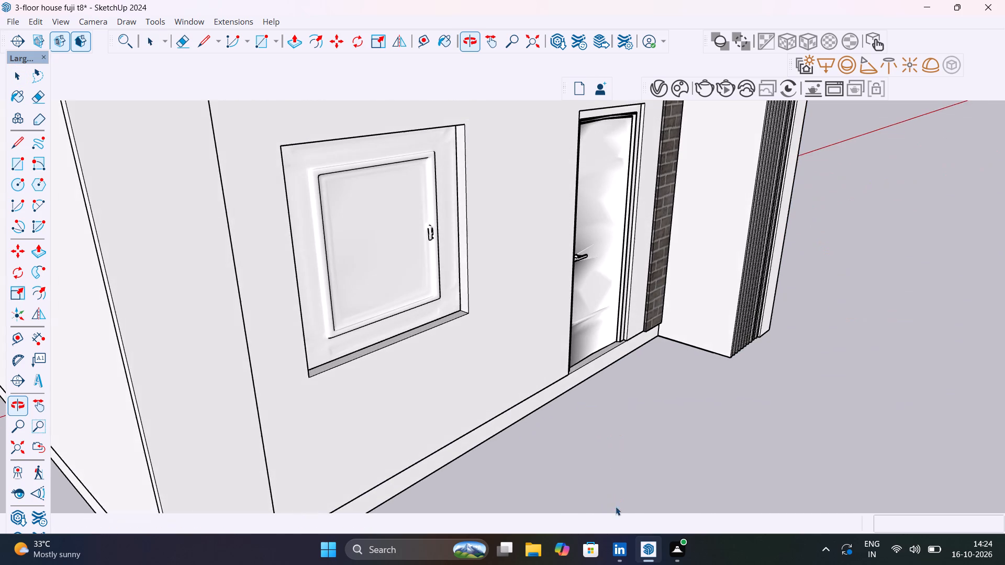
Draw a 3' by 1' rectangle at ground level against the base slab, directly in front of the ground-floor entrance door.
{"action": "scroll", "coordinate": [608, 390], "scroll_direction": "up", "scroll_amount": 5}
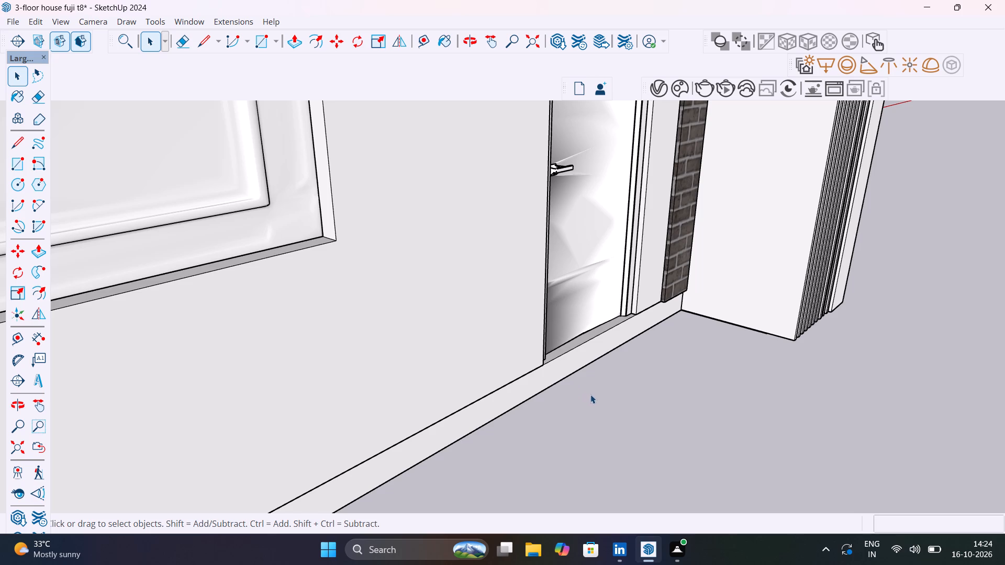
{"action": "middle_click_drag", "start_coordinate": [595, 389], "coordinate": [540, 369]}
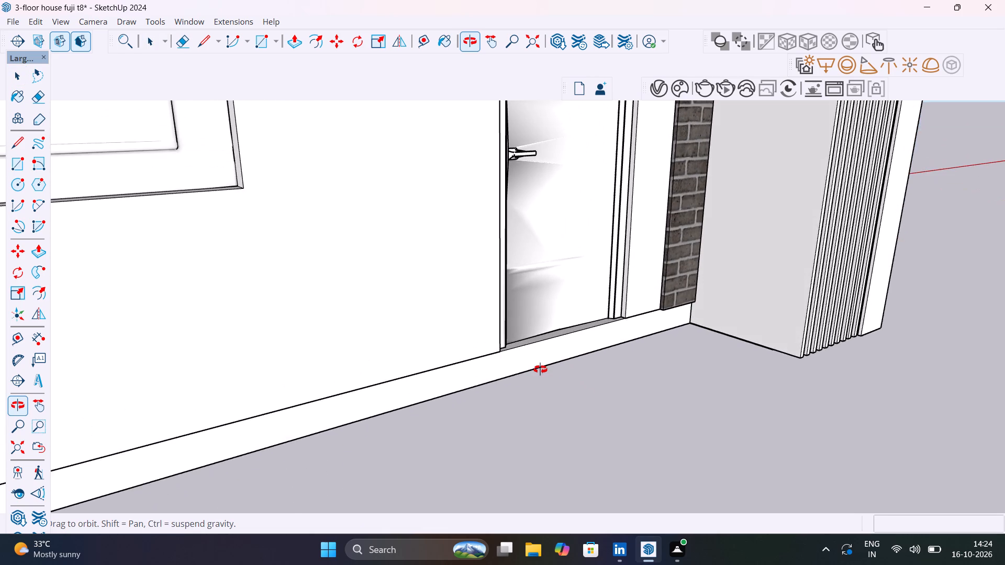
{"action": "middle_click_drag", "start_coordinate": [540, 369], "coordinate": [470, 333]}
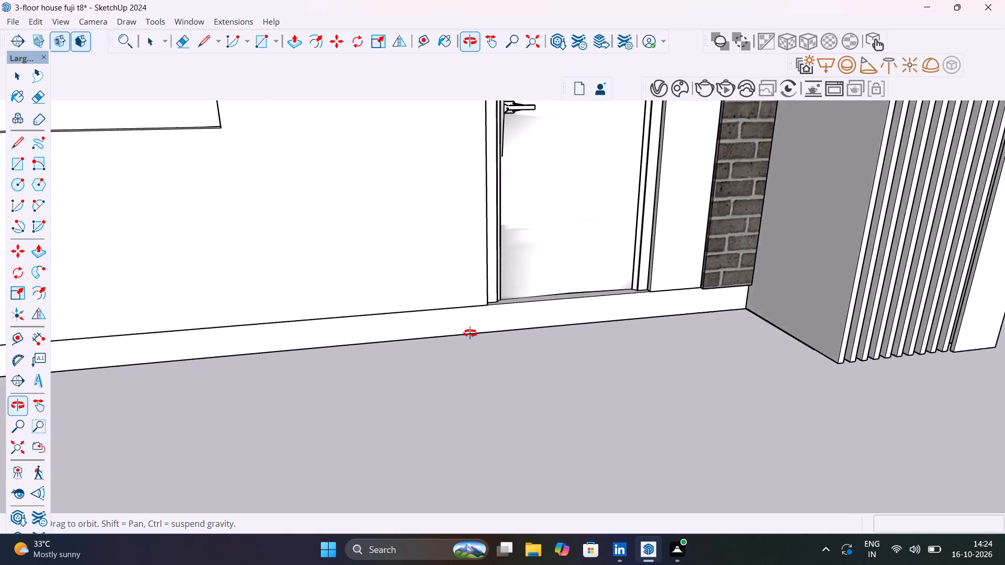
{"action": "middle_click_drag", "start_coordinate": [470, 333], "coordinate": [451, 352]}
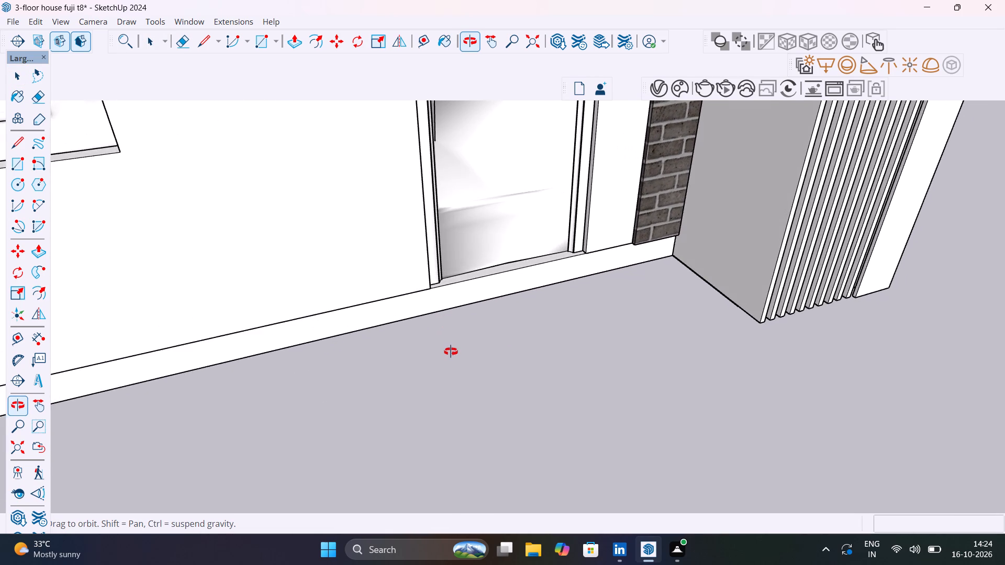
{"action": "middle_click_drag", "start_coordinate": [451, 352], "coordinate": [453, 365]}
{"action": "key", "text": "r"}
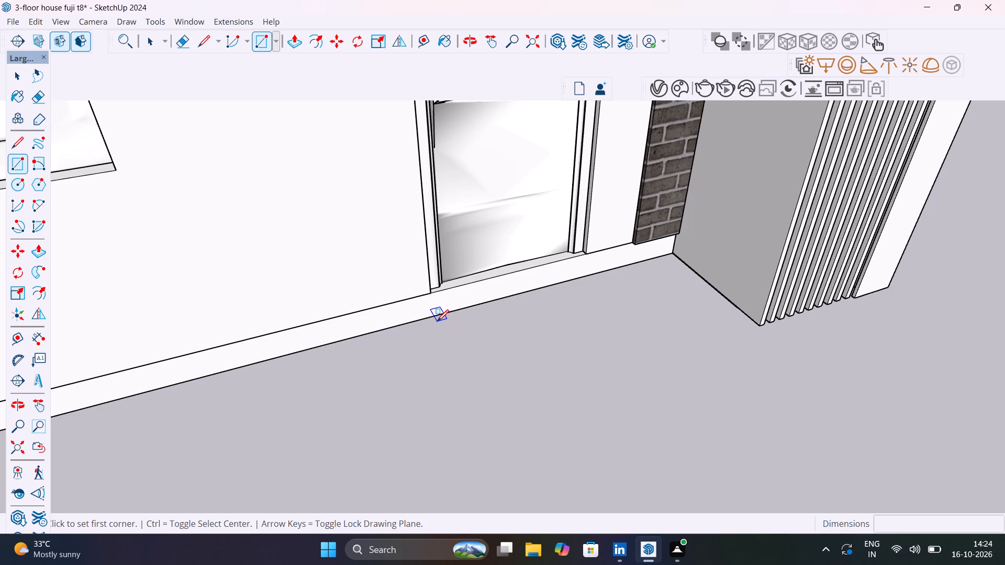
{"action": "left_click", "coordinate": [434, 317]}
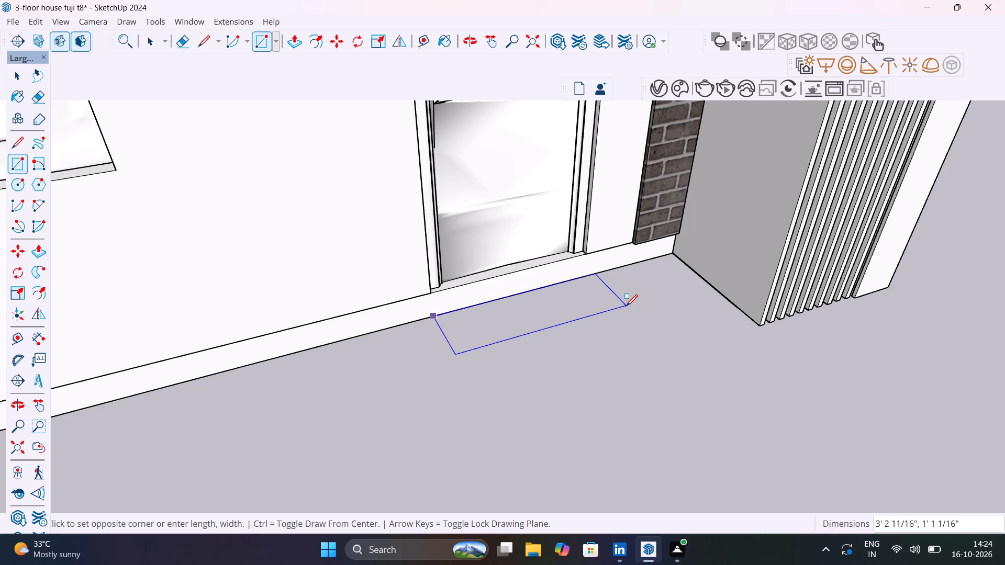
{"action": "type", "text": "3'"}
{"action": "type", "text": ",1"}
{"action": "key", "text": "apostrophe"}
{"action": "key", "text": "Return"}
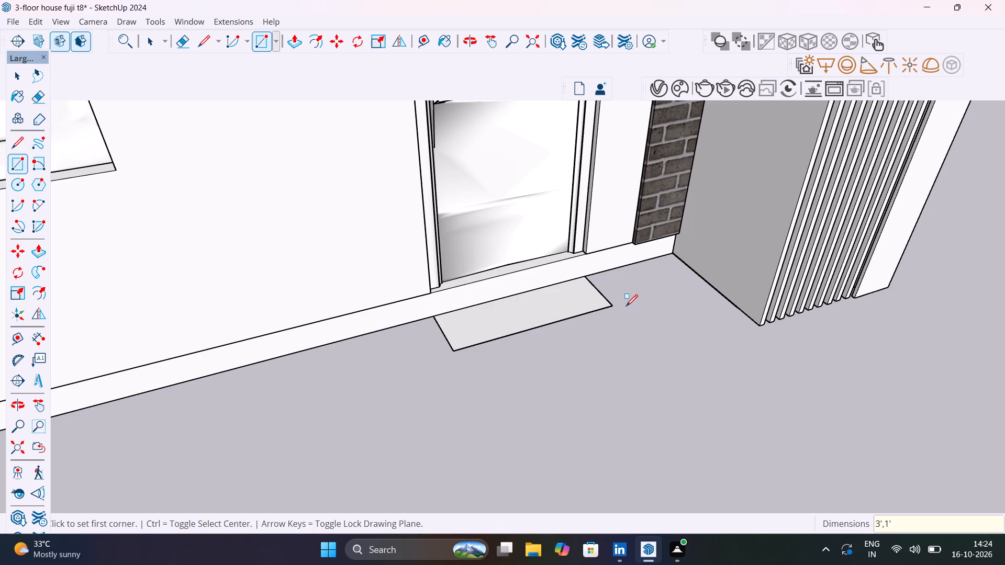
Push/Pull the rectangle in front of the entrance door upward by 8" to form a step.
{"action": "key", "text": "space"}
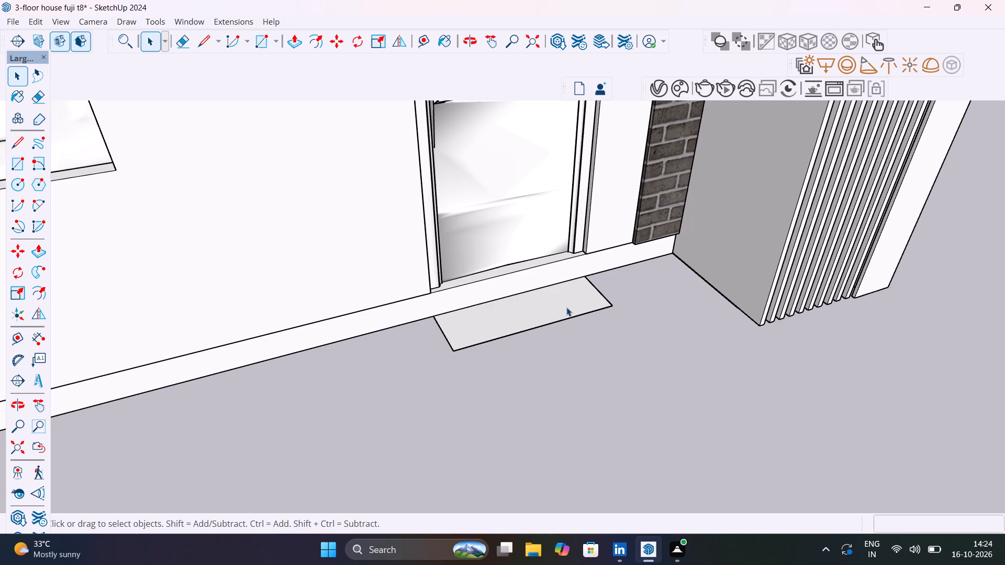
{"action": "left_click", "coordinate": [566, 304]}
{"action": "key", "text": "p"}
{"action": "left_click", "coordinate": [566, 304]}
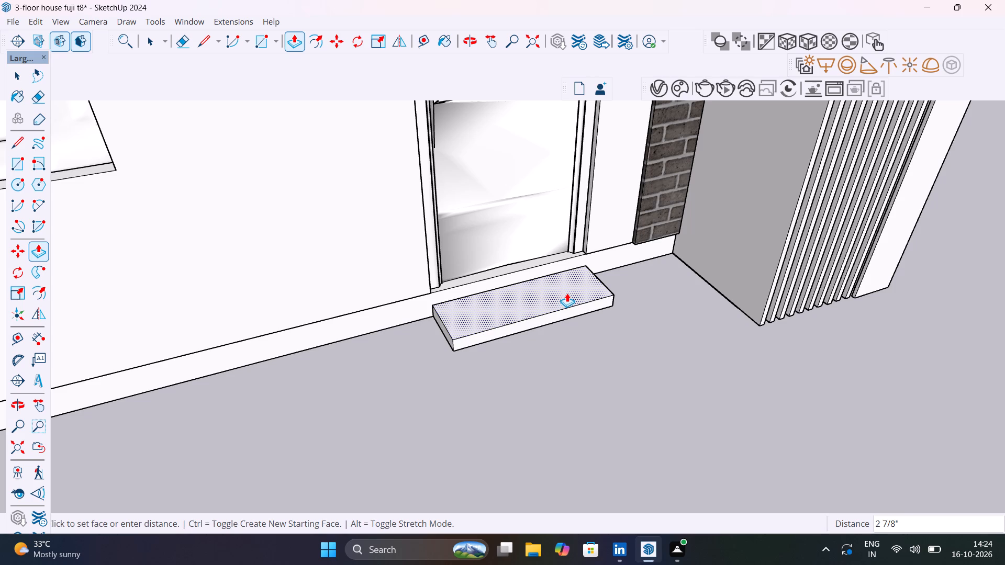
{"action": "type", "text": "8\""}
{"action": "key", "text": "Return"}
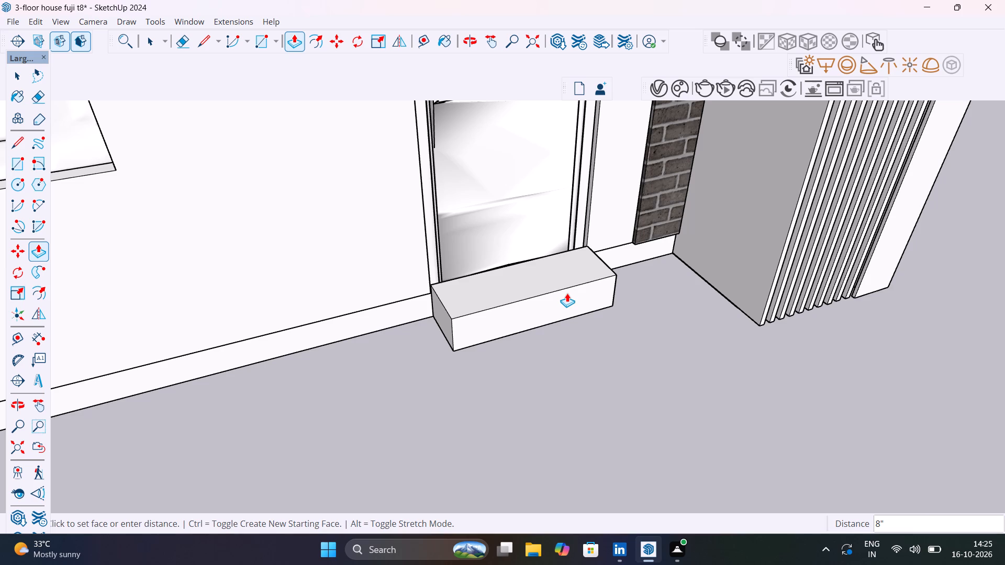
Select the whole entrance step block with all its faces and edges and make it a component.
{"action": "key", "text": "space"}
{"action": "scroll", "coordinate": [572, 356], "scroll_direction": "down", "scroll_amount": 7}
{"action": "middle_click_drag", "start_coordinate": [586, 360], "coordinate": [725, 279]}
{"action": "scroll", "coordinate": [544, 322], "scroll_direction": "up", "scroll_amount": 7}
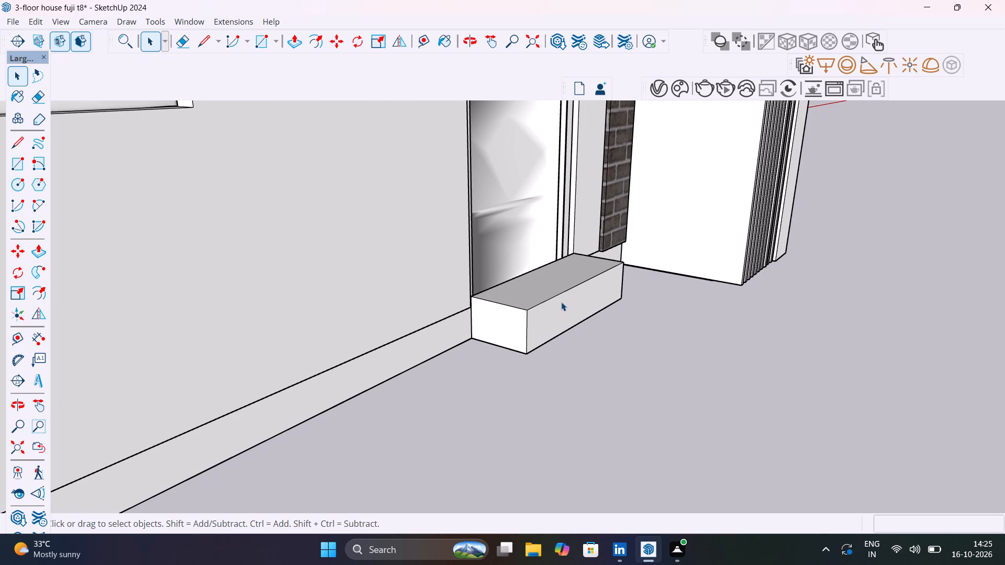
{"action": "left_click", "coordinate": [514, 322]}
{"action": "triple_click", "coordinate": [514, 322]}
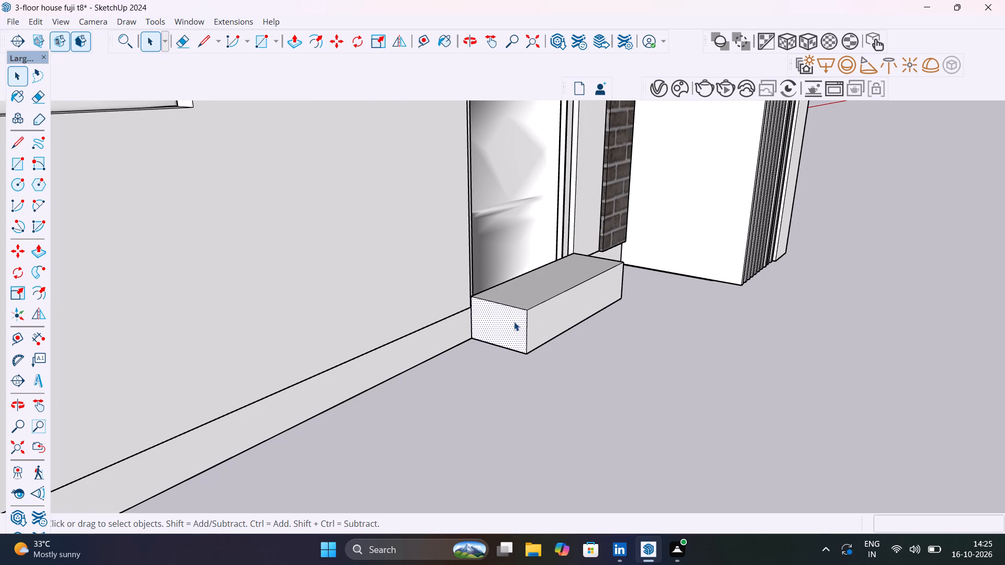
{"action": "right_click", "coordinate": [514, 322]}
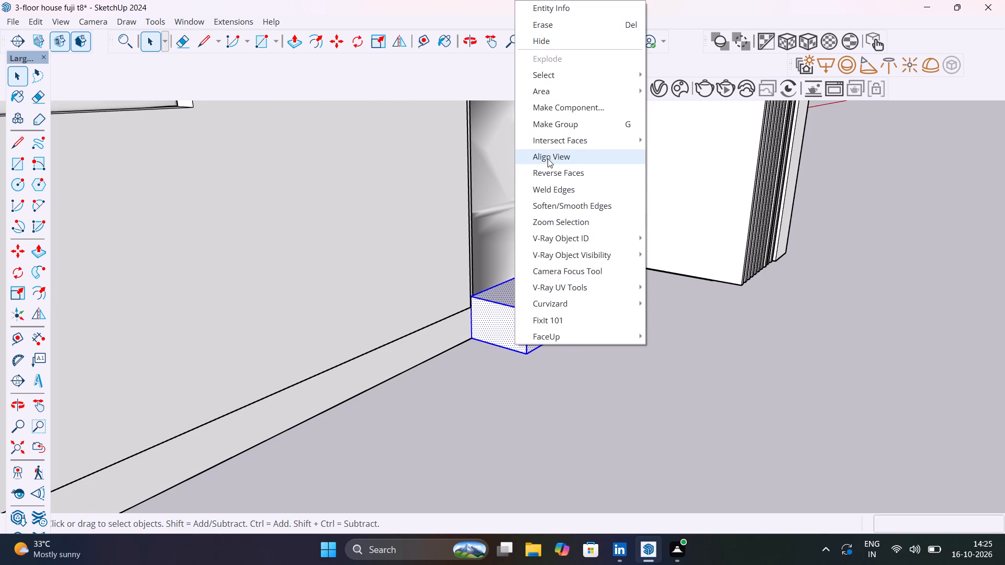
{"action": "left_click", "coordinate": [570, 109]}
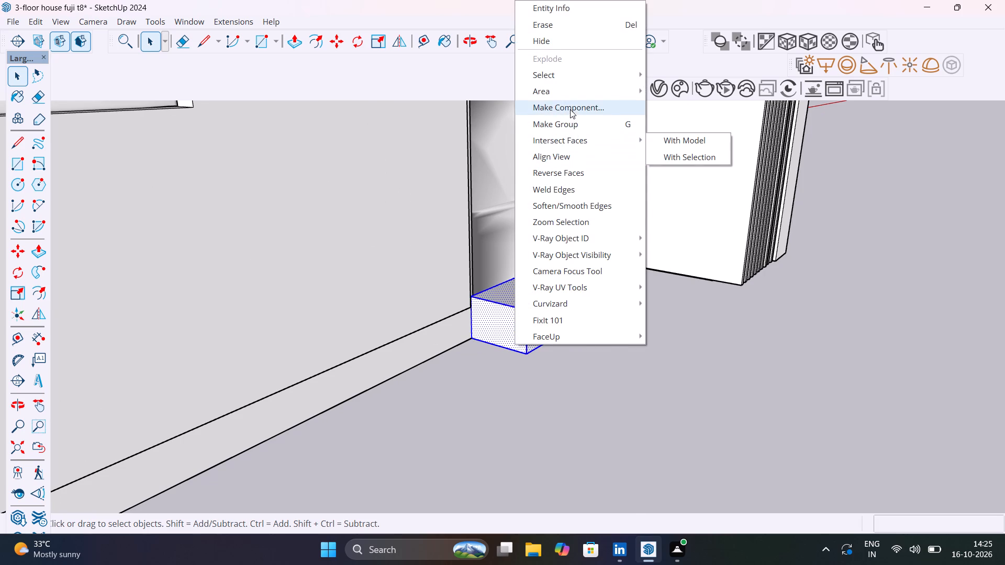
{"action": "left_click", "coordinate": [513, 431]}
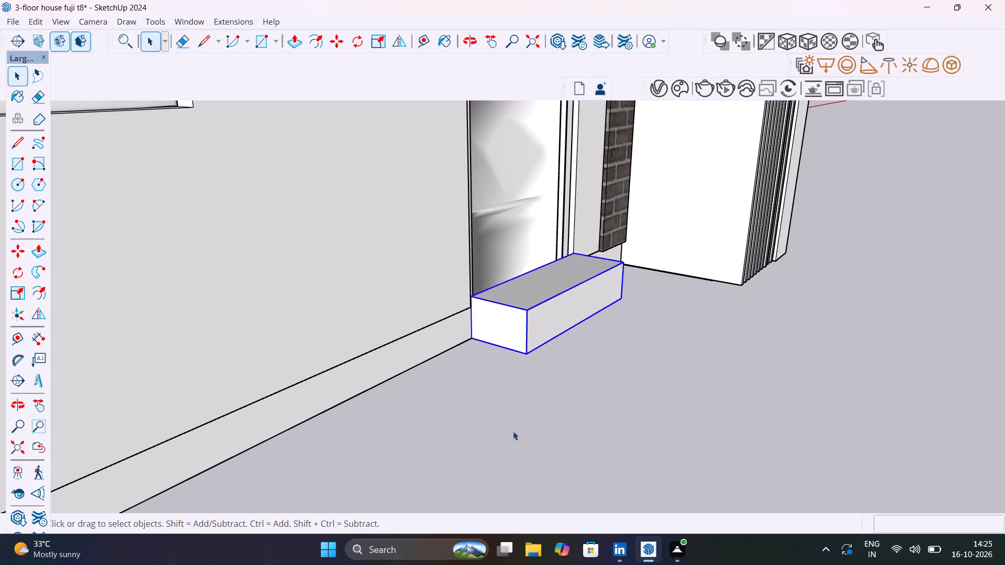
{"action": "scroll", "coordinate": [479, 298], "scroll_direction": "up", "scroll_amount": 7}
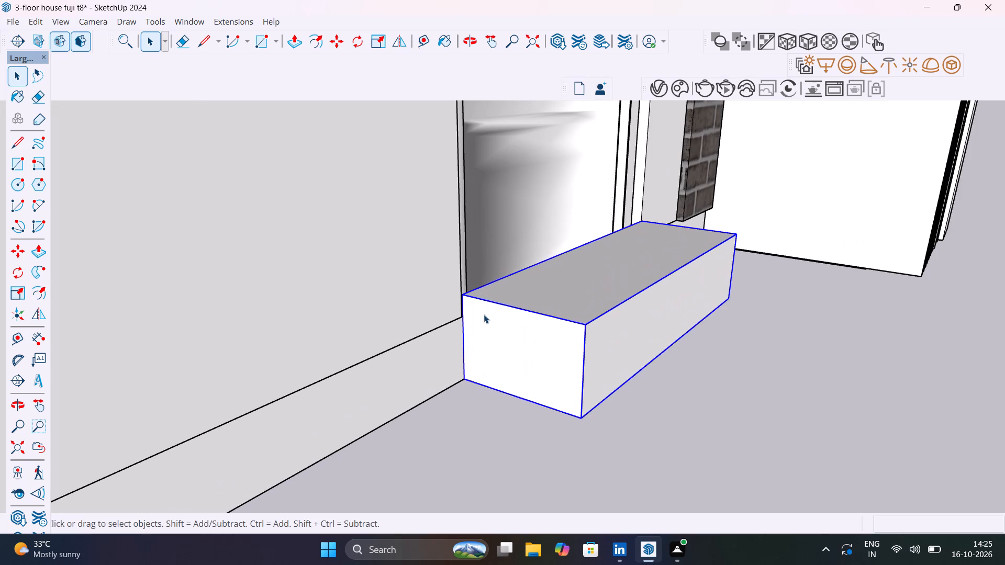
{"action": "middle_click_drag", "start_coordinate": [545, 303], "coordinate": [567, 291]}
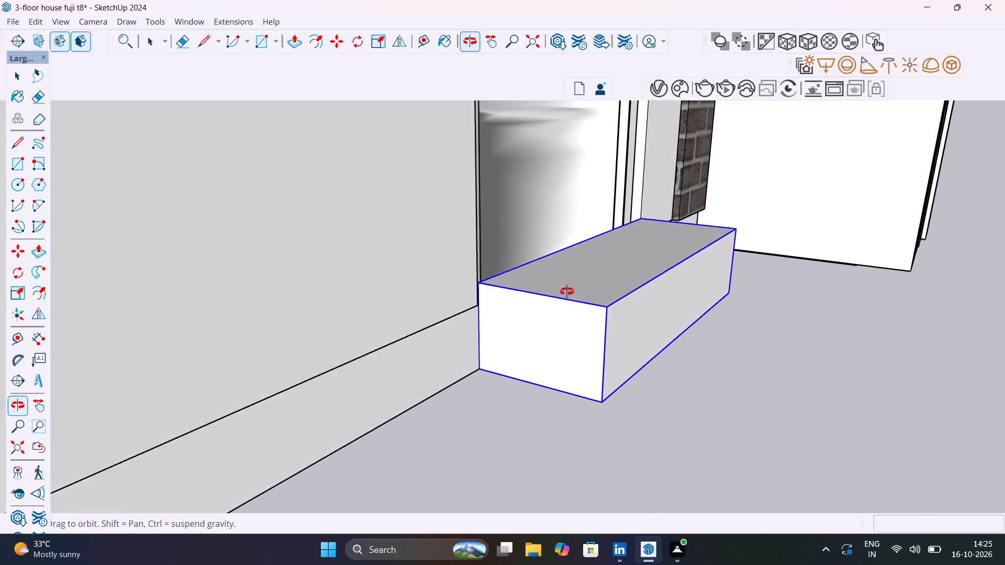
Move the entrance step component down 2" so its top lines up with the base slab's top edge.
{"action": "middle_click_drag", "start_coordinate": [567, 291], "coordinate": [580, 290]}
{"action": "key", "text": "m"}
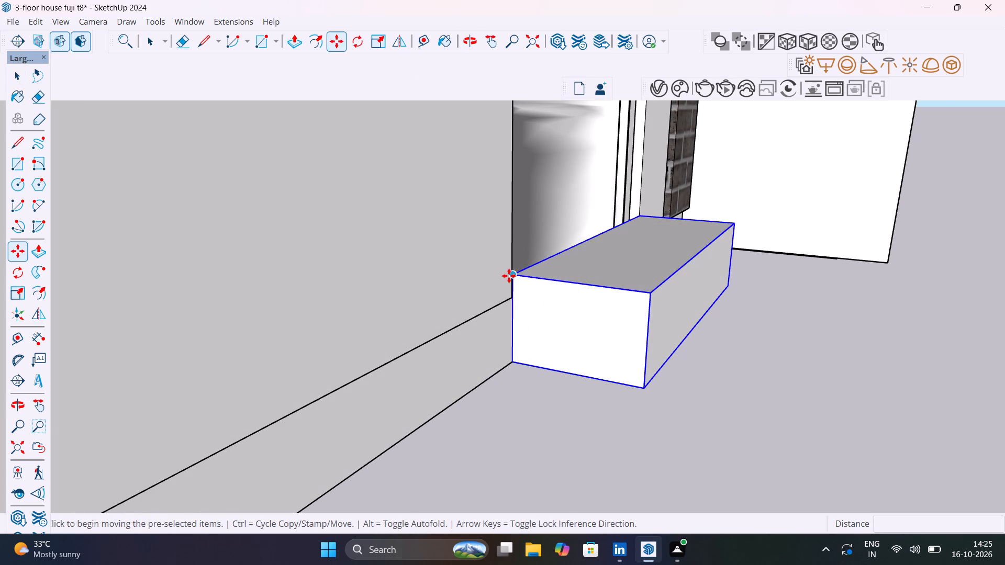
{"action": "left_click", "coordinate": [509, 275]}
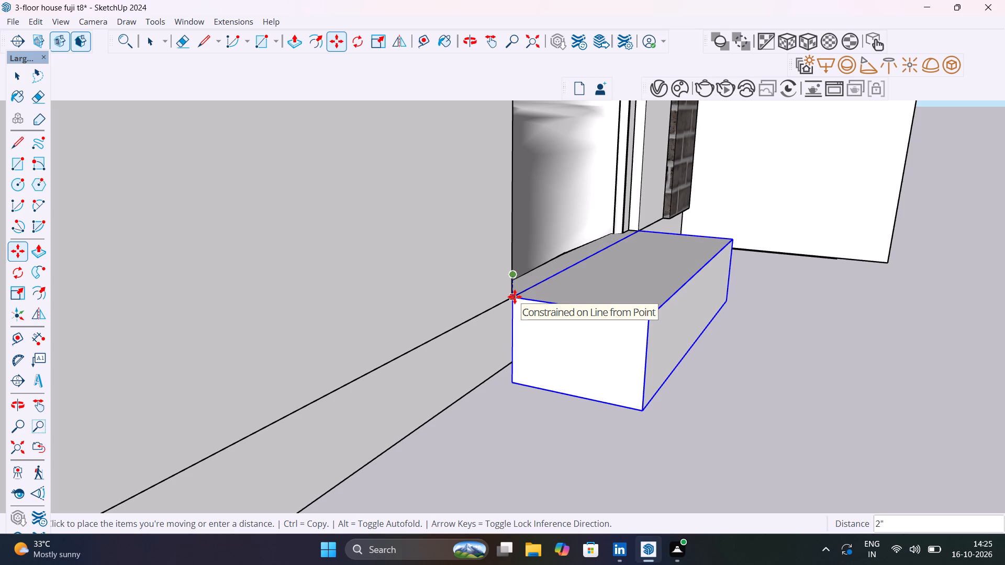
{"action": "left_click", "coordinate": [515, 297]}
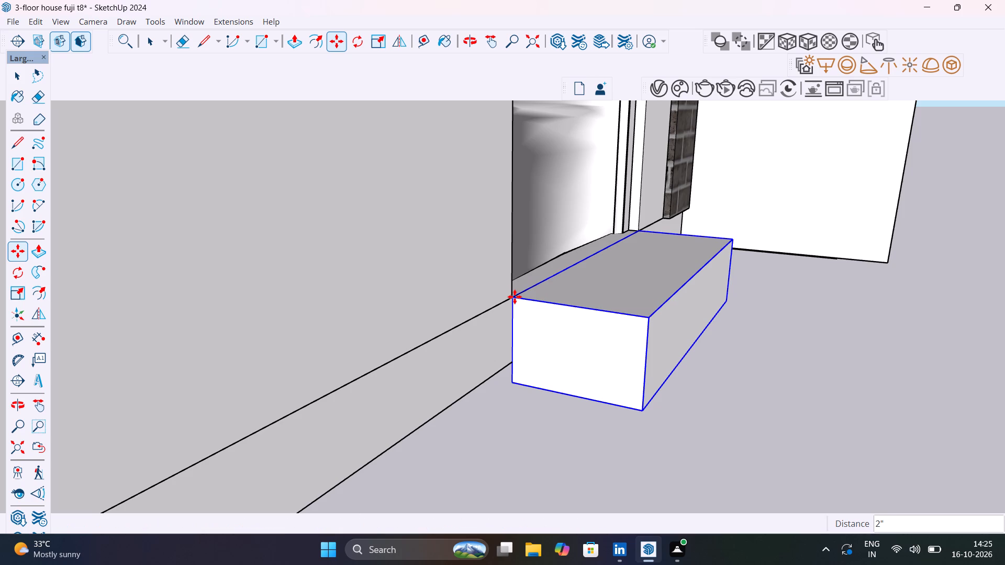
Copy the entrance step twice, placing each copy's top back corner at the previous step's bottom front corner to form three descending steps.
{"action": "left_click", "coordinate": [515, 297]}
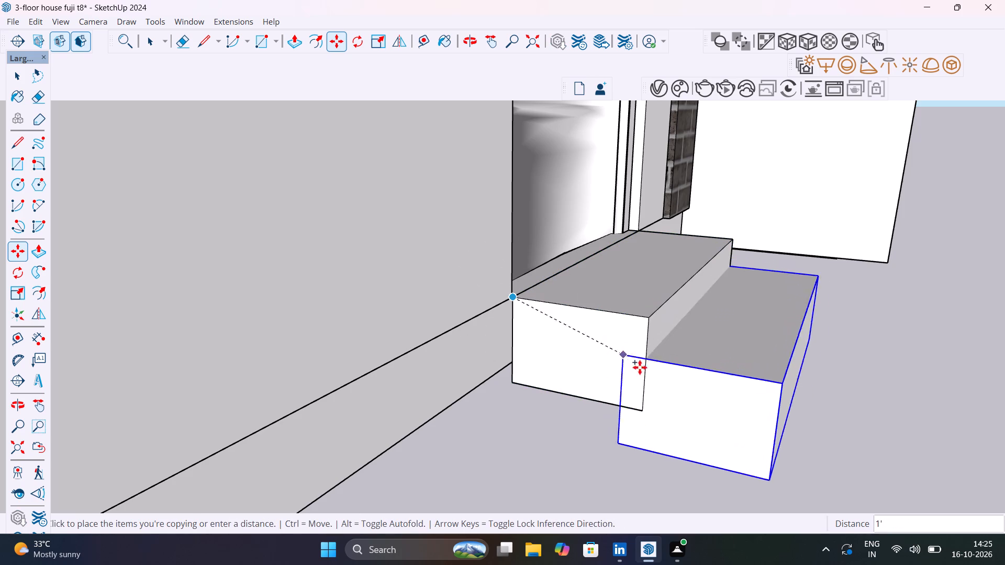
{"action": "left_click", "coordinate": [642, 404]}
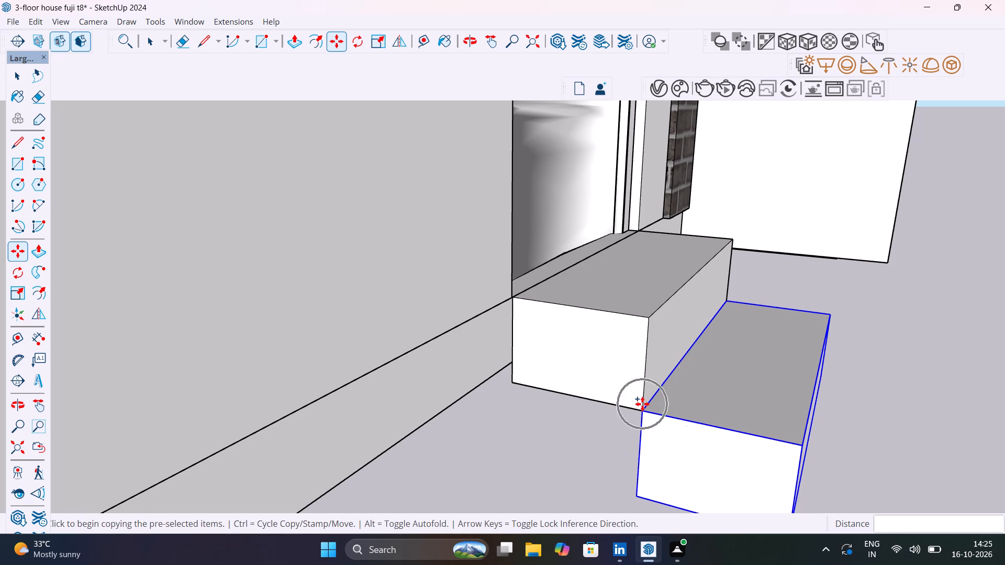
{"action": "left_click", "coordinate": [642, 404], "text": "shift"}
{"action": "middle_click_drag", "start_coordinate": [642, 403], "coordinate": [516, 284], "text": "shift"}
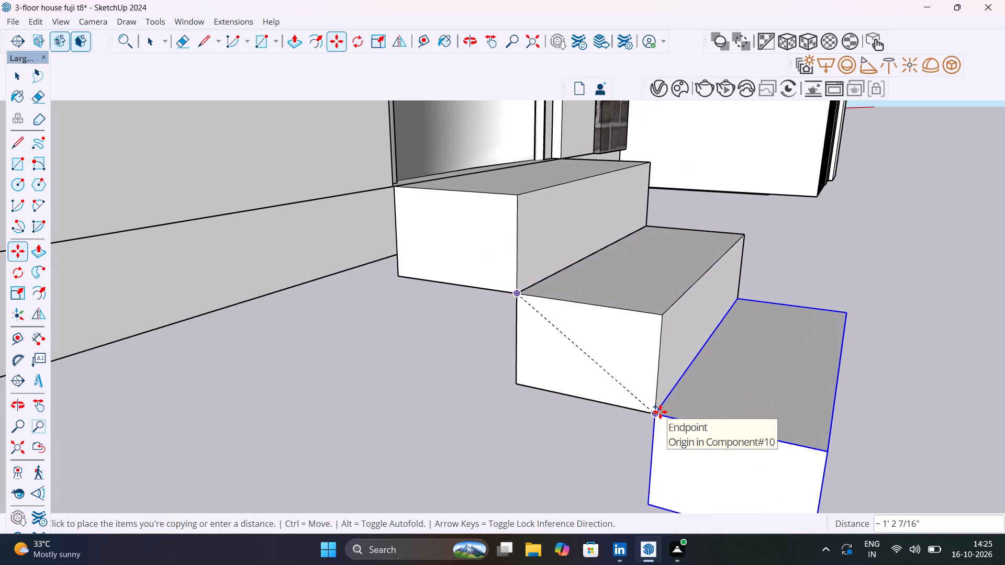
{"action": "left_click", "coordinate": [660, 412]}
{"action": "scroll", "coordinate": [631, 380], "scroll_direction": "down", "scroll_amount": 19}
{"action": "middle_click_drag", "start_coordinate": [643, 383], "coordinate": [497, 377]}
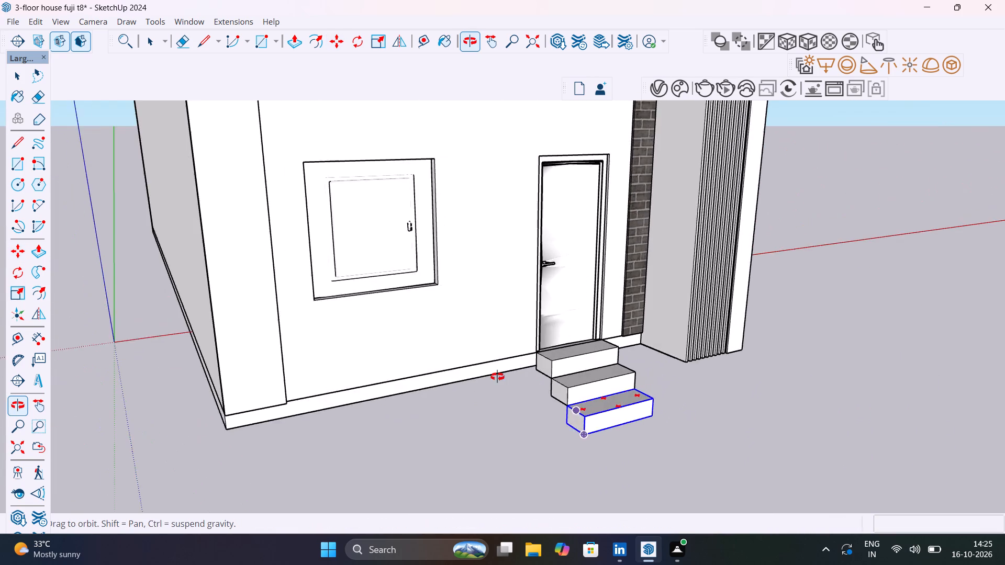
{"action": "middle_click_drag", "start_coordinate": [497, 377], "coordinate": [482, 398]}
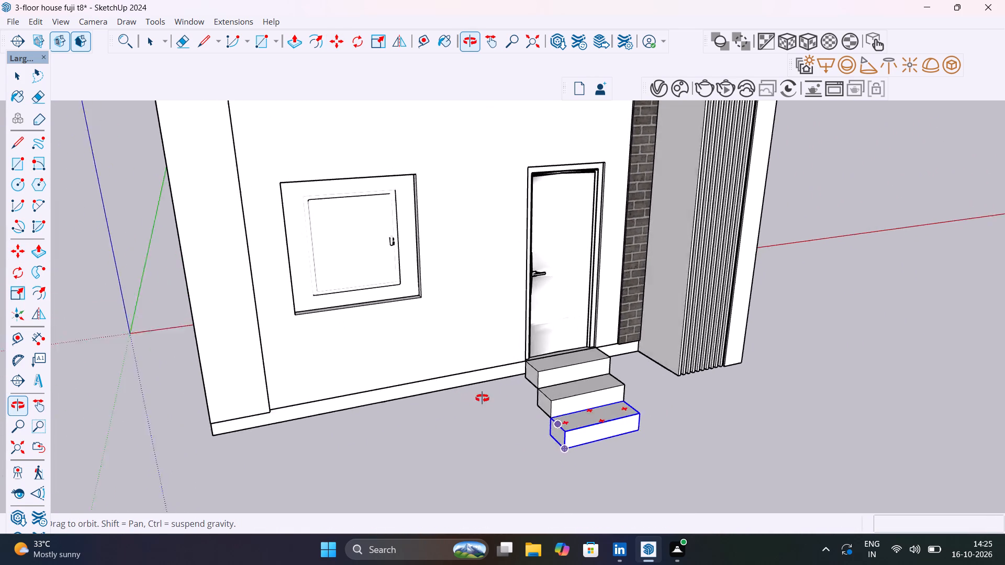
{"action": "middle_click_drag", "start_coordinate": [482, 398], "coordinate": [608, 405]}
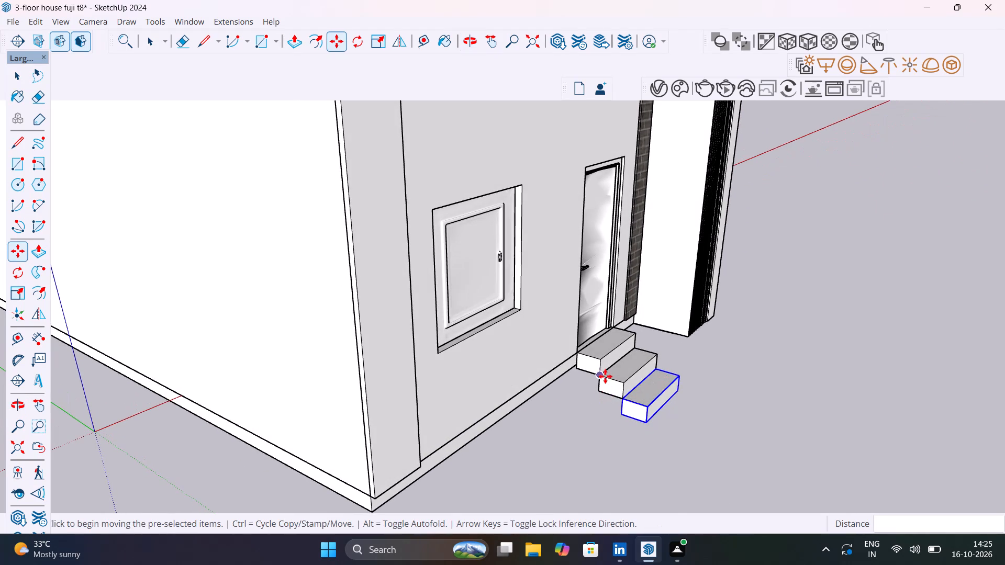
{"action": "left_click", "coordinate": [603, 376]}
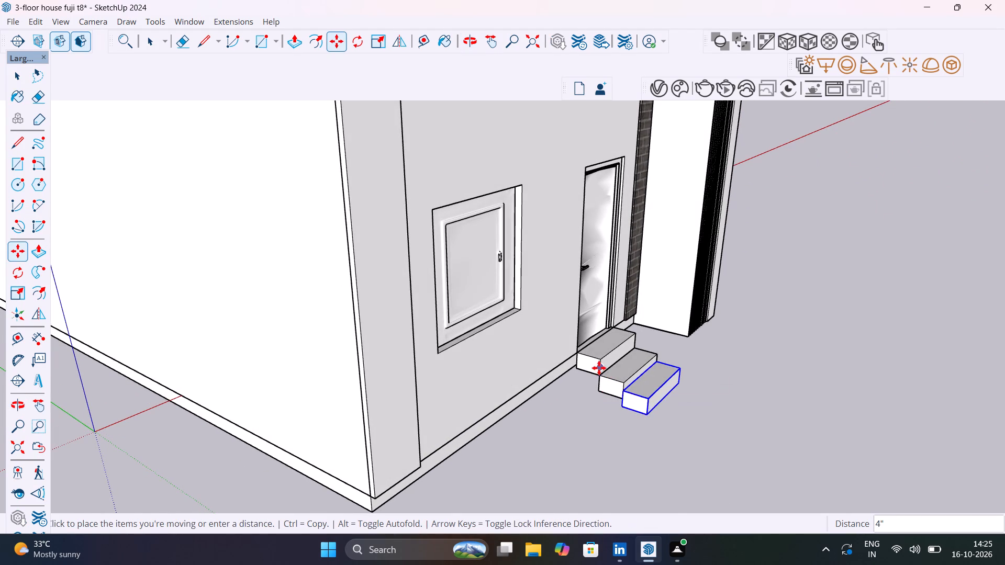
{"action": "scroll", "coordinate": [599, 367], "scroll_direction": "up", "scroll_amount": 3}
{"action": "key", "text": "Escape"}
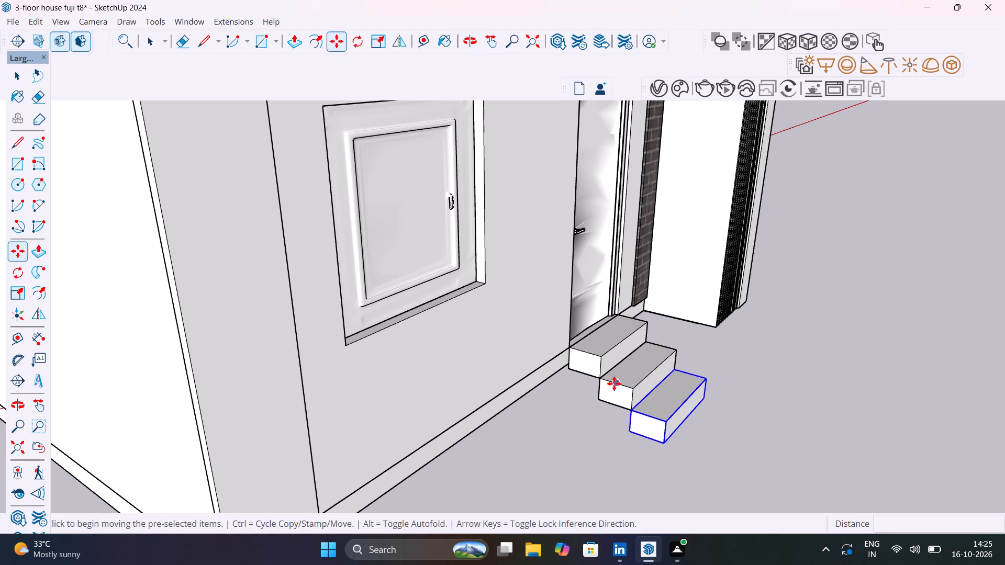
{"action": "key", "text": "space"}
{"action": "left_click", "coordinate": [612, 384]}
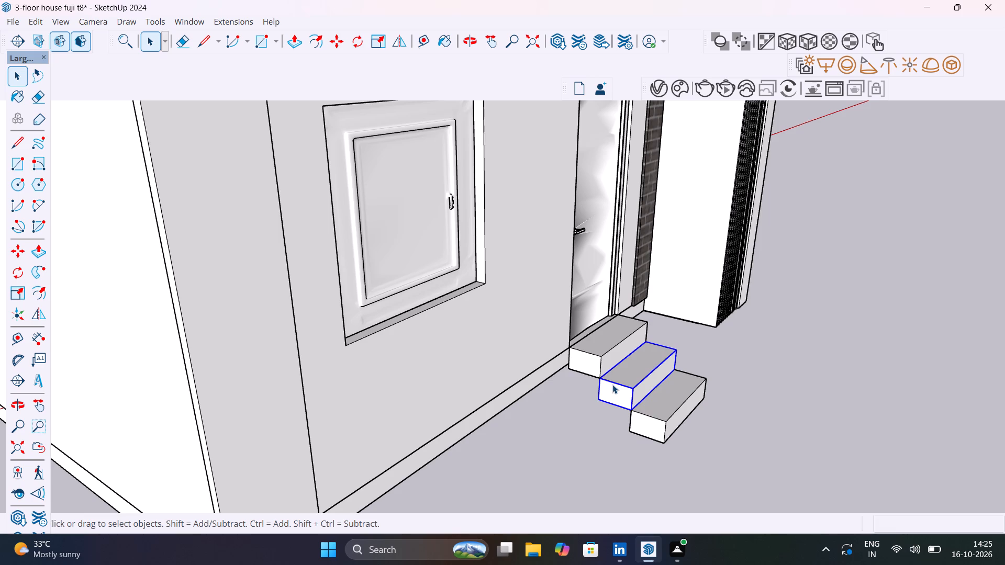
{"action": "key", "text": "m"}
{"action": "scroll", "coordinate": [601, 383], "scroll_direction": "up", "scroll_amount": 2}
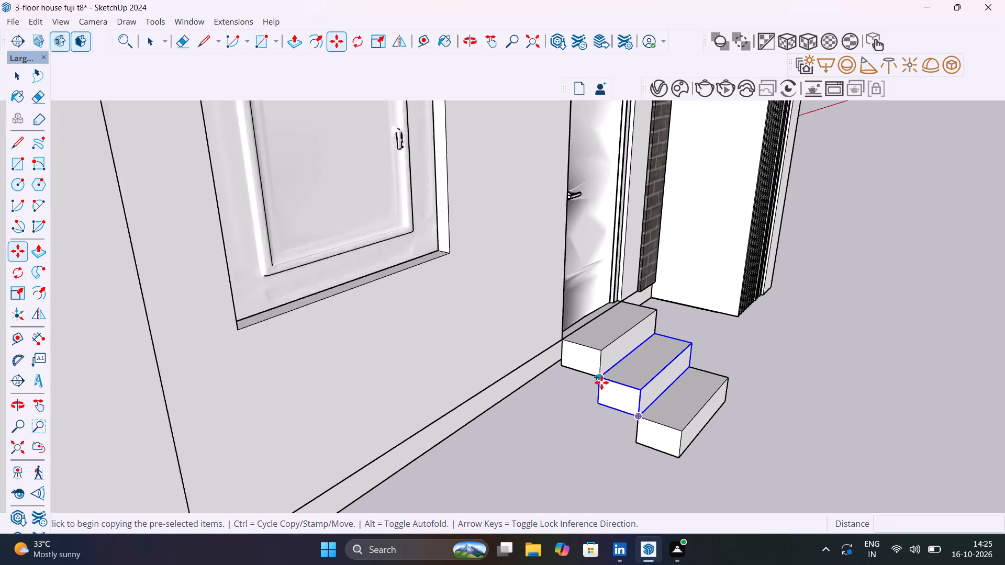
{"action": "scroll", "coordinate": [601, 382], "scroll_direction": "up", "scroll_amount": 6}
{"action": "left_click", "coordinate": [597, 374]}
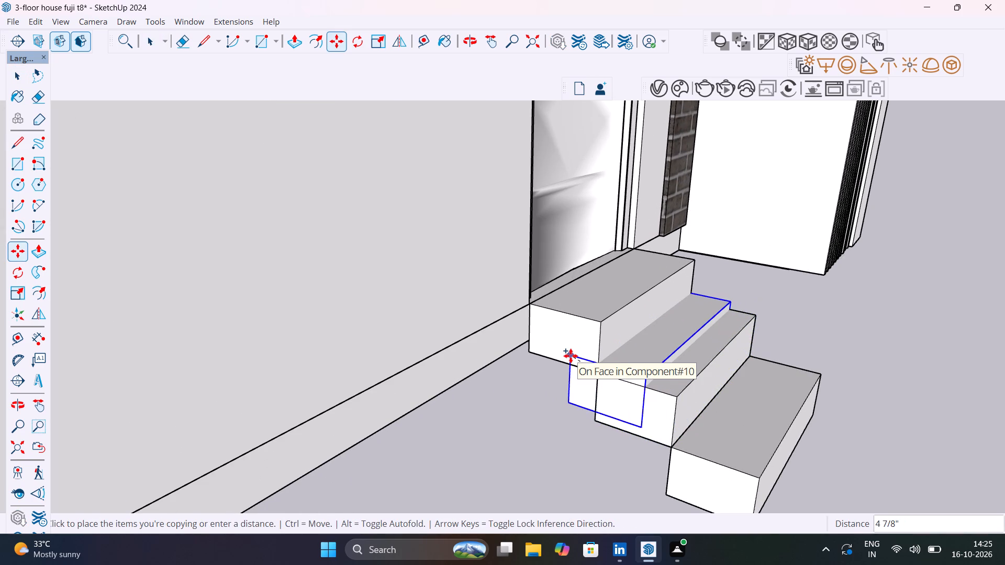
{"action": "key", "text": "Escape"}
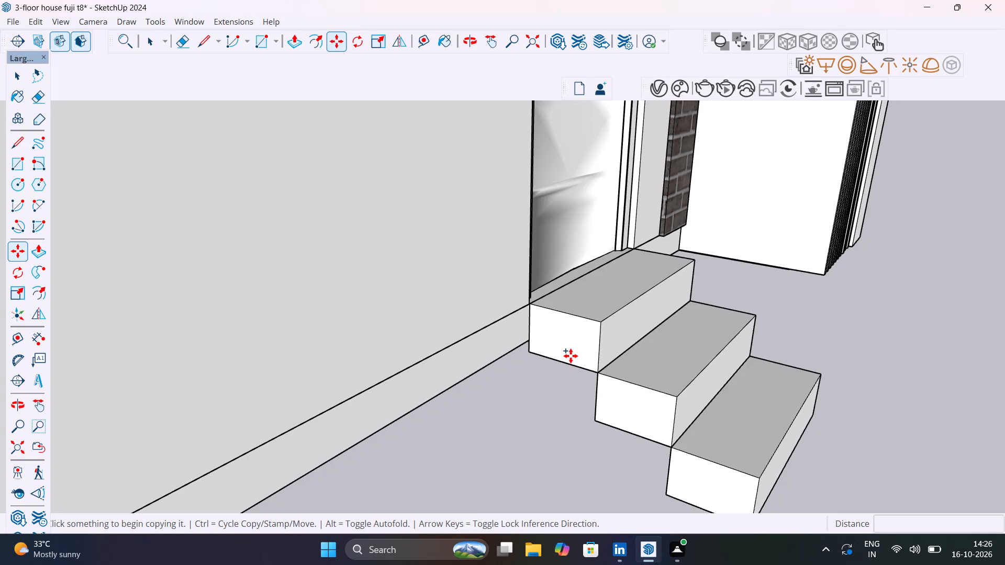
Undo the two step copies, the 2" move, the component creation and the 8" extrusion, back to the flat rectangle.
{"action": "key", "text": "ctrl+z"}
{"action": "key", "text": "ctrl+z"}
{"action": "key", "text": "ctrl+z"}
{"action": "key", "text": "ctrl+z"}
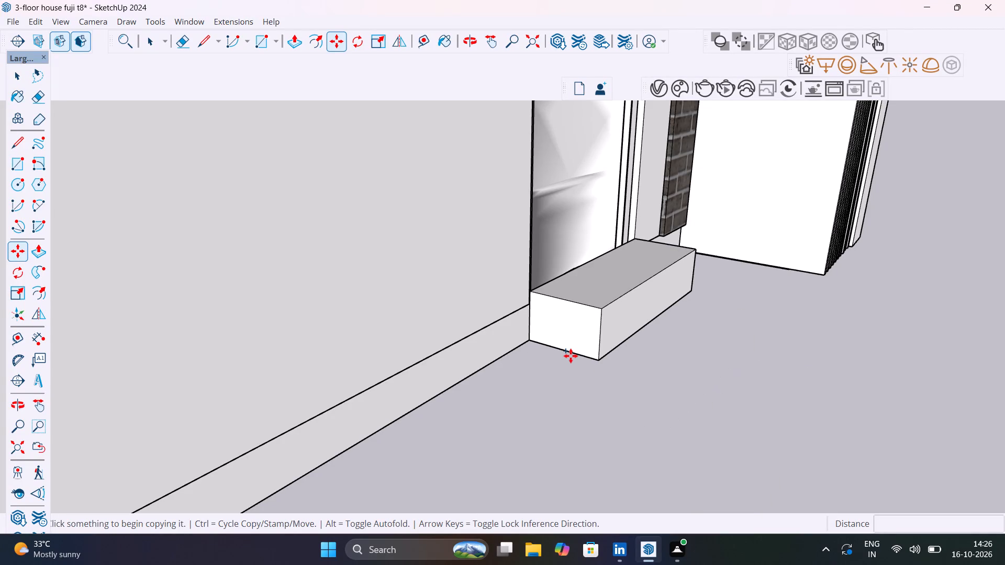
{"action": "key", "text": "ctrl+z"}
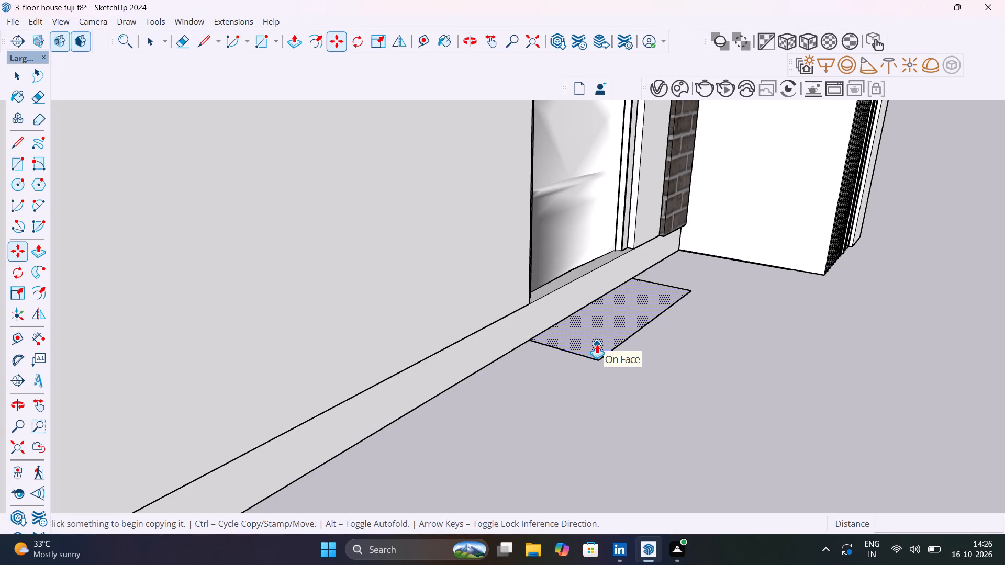
Push/Pull the rectangle in front of the entrance door upward by 5", then revise its height to 4".
{"action": "key", "text": "p"}
{"action": "left_click", "coordinate": [597, 344]}
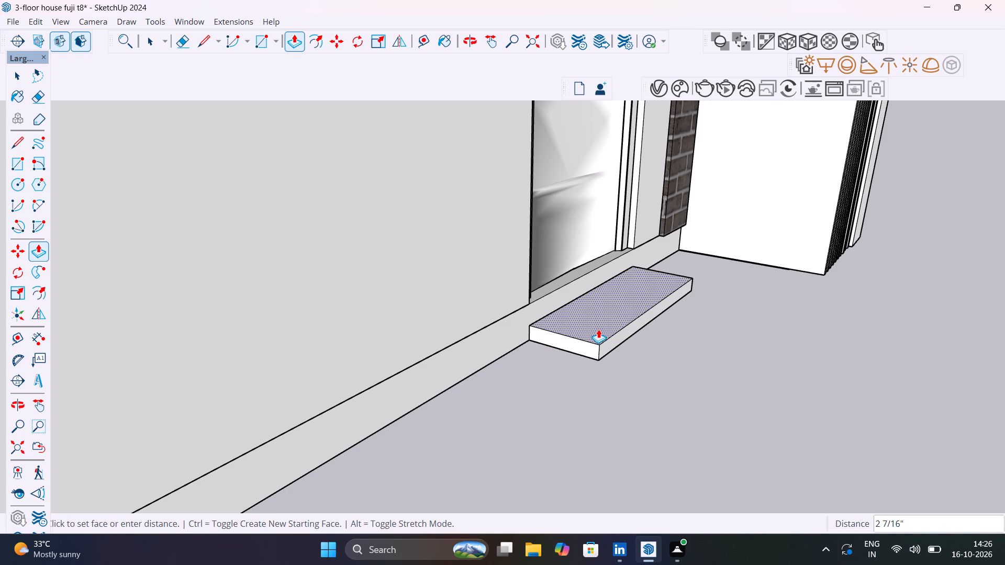
{"action": "type", "text": "5\""}
{"action": "key", "text": "Return"}
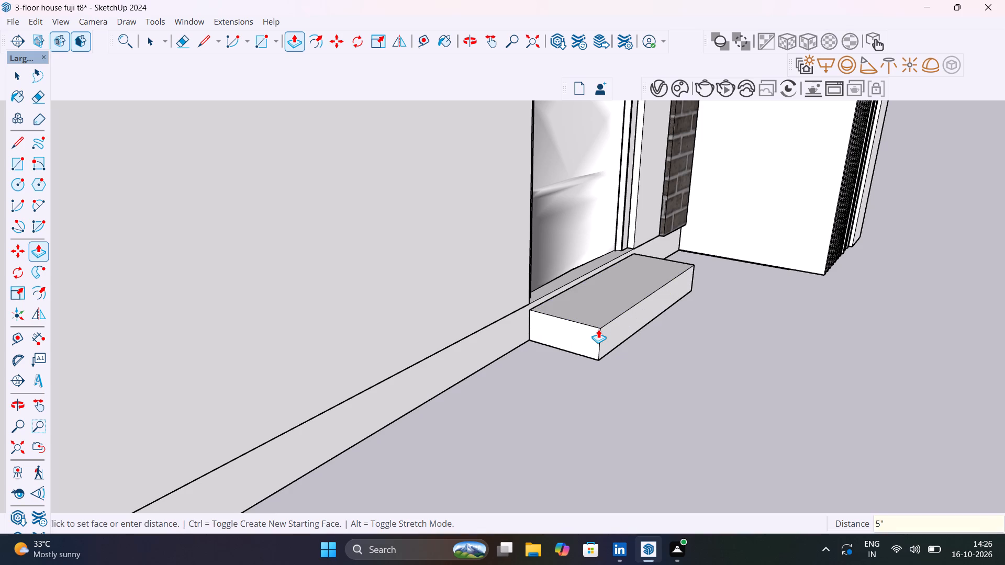
{"action": "type", "text": "4\""}
{"action": "key", "text": "Return"}
{"action": "key", "text": "space"}
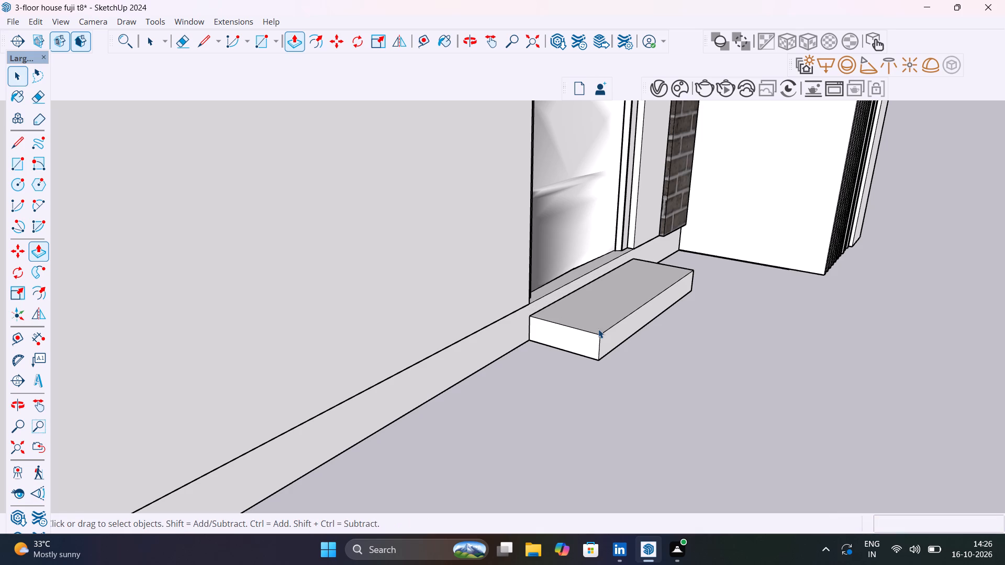
Select the whole 4" entrance step block with all its faces and edges and make it a component.
{"action": "middle_click_drag", "start_coordinate": [549, 325], "coordinate": [399, 341]}
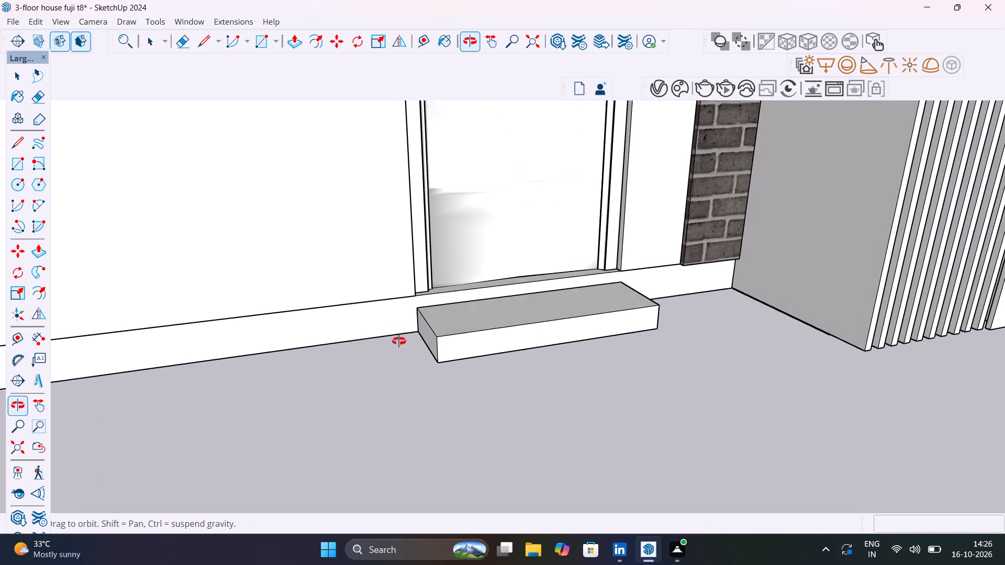
{"action": "middle_click_drag", "start_coordinate": [399, 341], "coordinate": [582, 368]}
{"action": "double_click", "coordinate": [582, 368]}
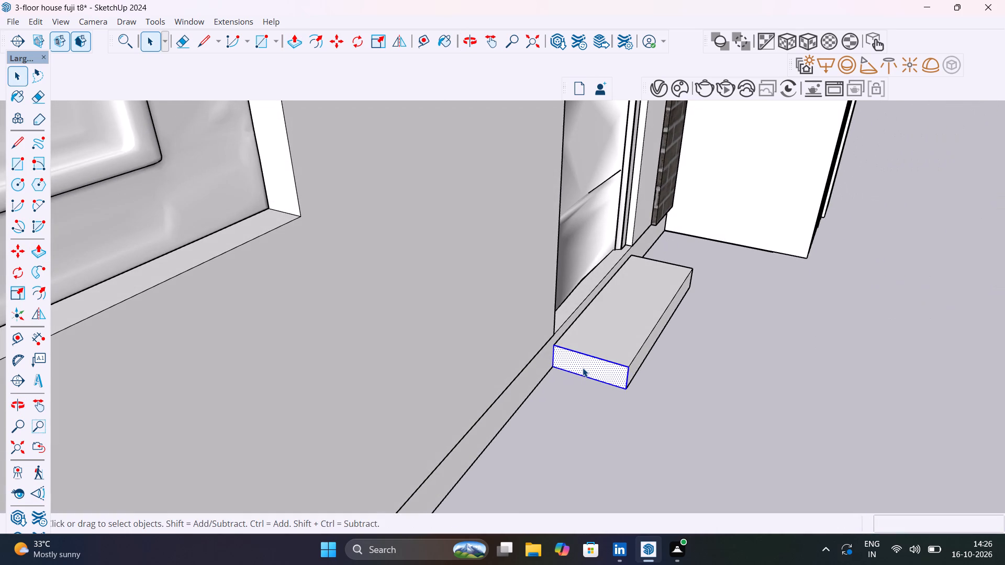
{"action": "triple_click", "coordinate": [583, 368]}
{"action": "right_click", "coordinate": [583, 368]}
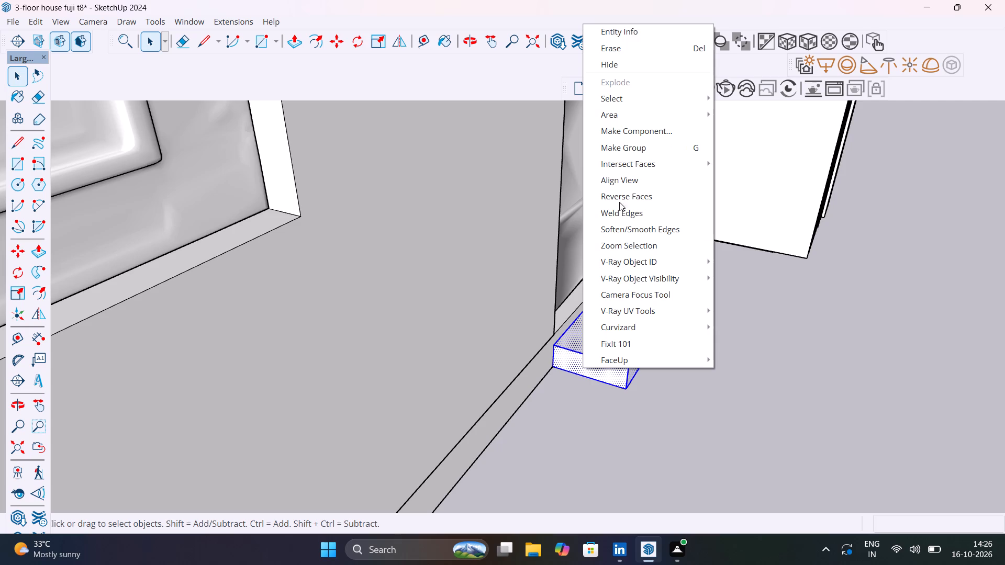
{"action": "left_click", "coordinate": [630, 132]}
{"action": "left_click", "coordinate": [505, 433]}
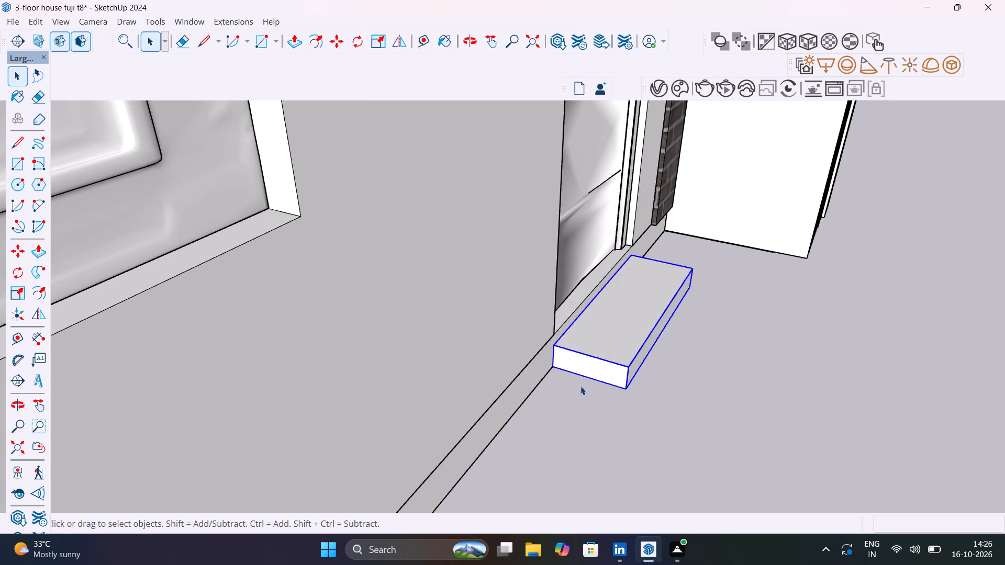
Move the entrance step component up 2" so its top lines up with the base slab's top edge.
{"action": "key", "text": "m"}
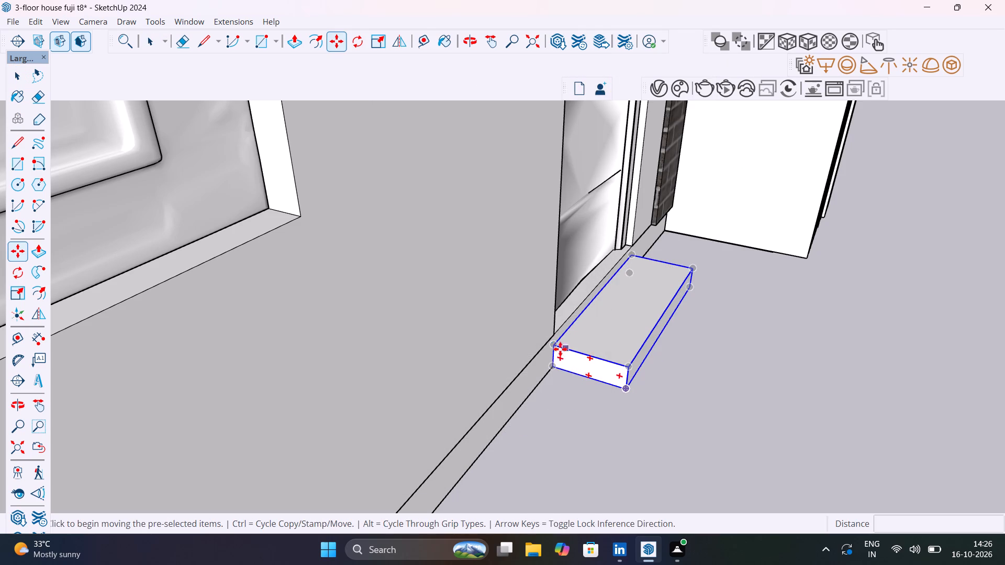
{"action": "left_click", "coordinate": [554, 347]}
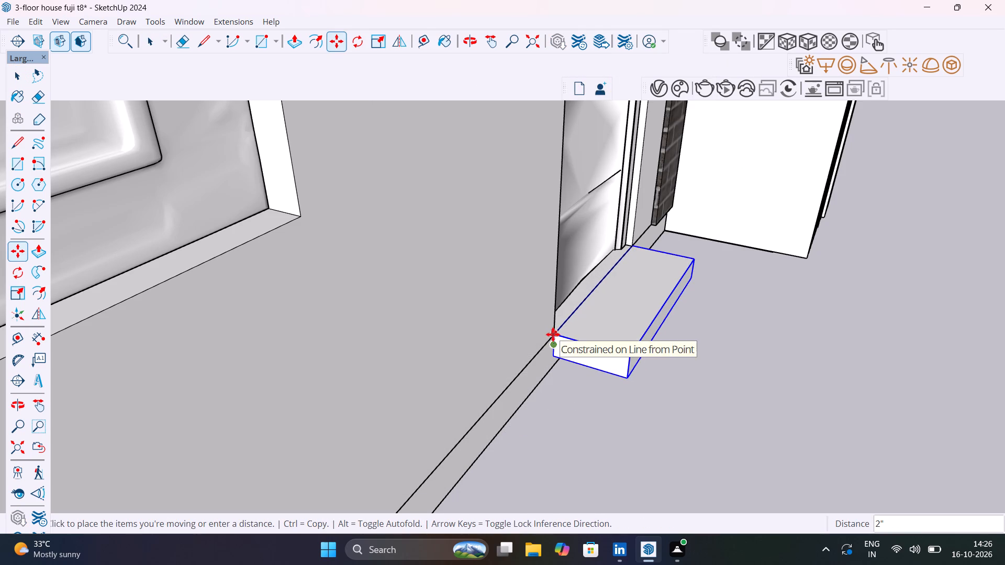
{"action": "scroll", "coordinate": [553, 334], "scroll_direction": "up", "scroll_amount": 8}
{"action": "left_click", "coordinate": [553, 334]}
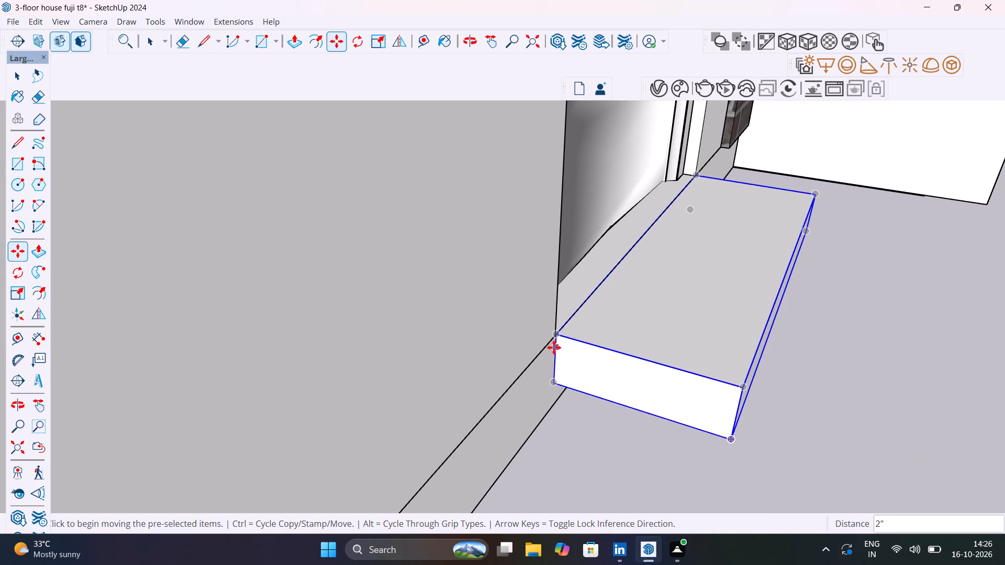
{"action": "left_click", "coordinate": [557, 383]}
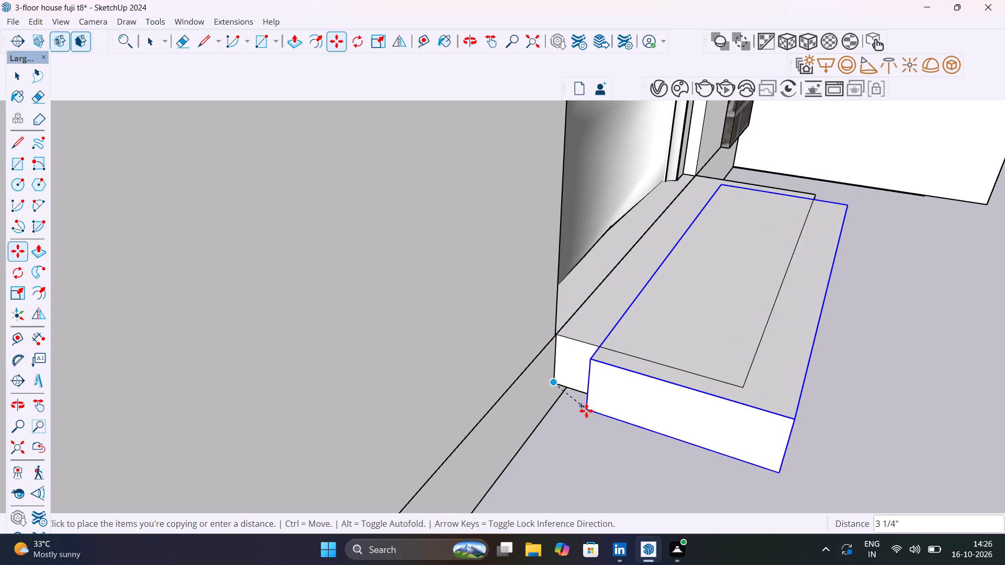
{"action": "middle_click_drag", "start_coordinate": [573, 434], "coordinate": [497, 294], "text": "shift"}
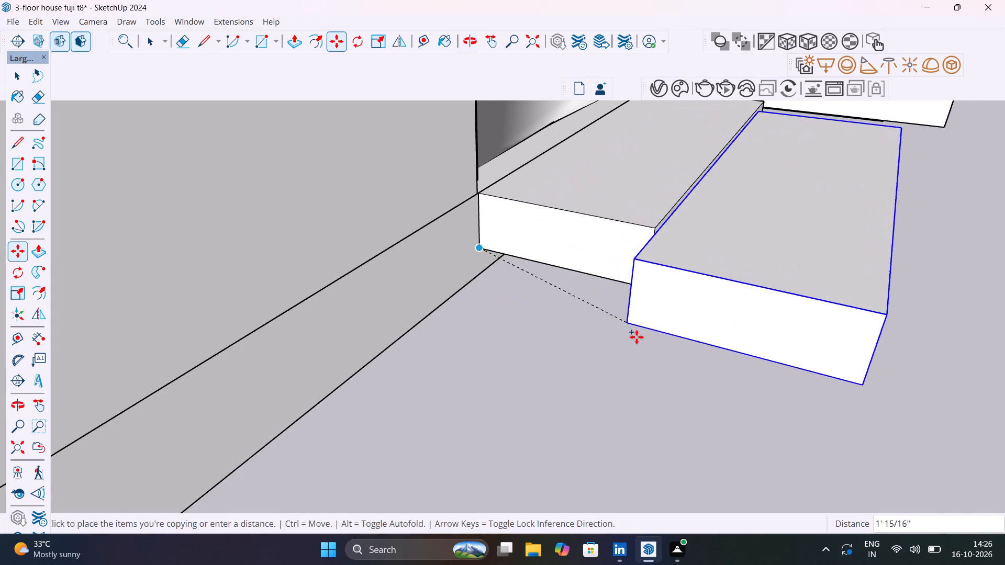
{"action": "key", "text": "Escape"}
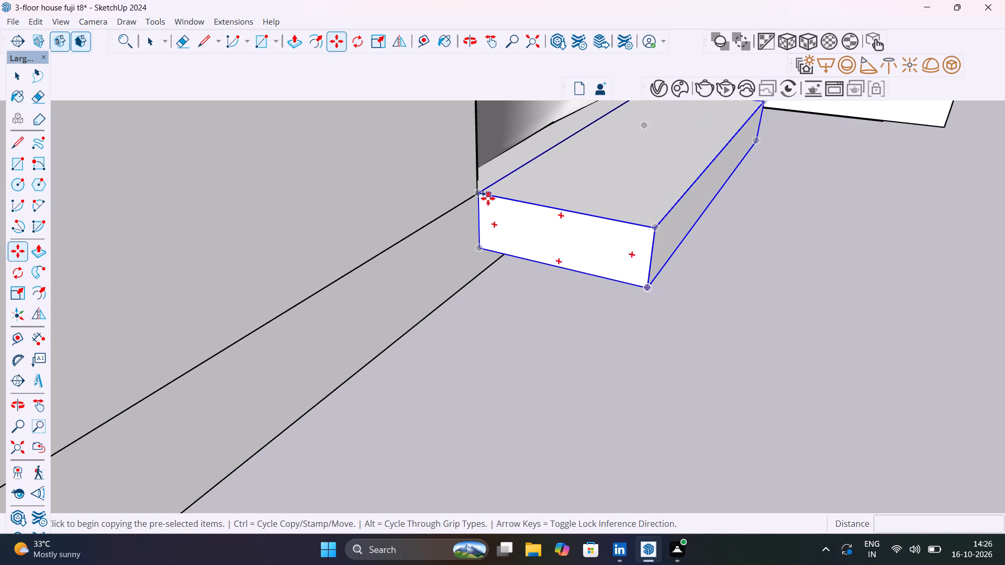
Copy the entrance step from its top back corner to its bottom front corner to form a second, lower step.
{"action": "left_click", "coordinate": [478, 193]}
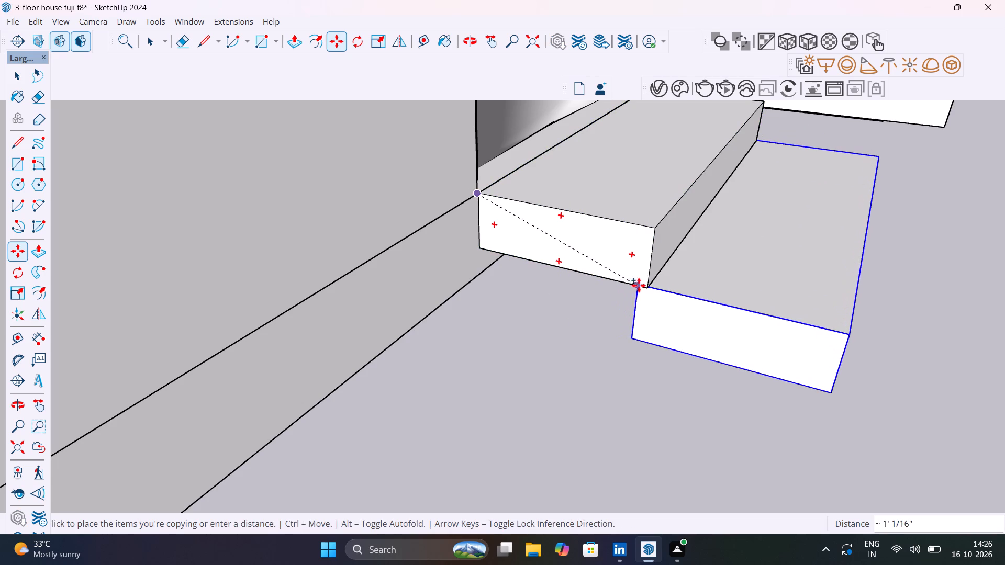
{"action": "left_click", "coordinate": [645, 285]}
Move the copied lower step up about 2" along the upper step's front vertical edge.
{"action": "left_click", "coordinate": [645, 285]}
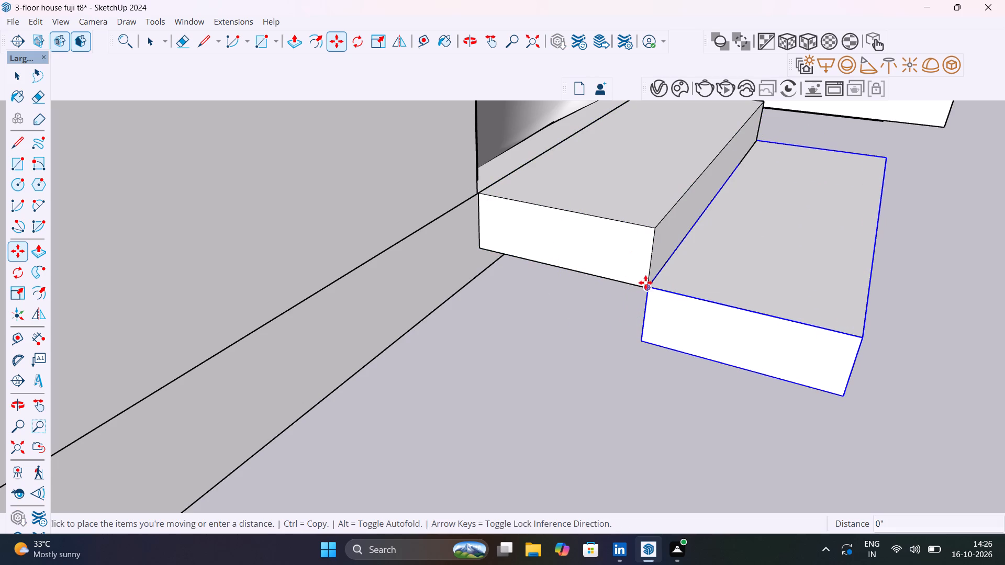
{"action": "middle_click_drag", "start_coordinate": [645, 267], "coordinate": [643, 267]}
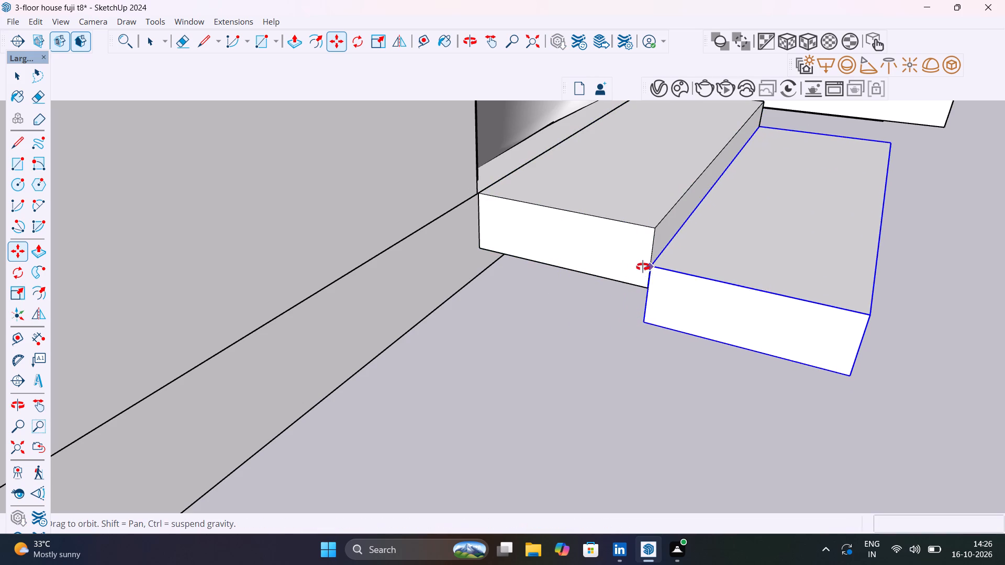
{"action": "middle_click_drag", "start_coordinate": [643, 267], "coordinate": [549, 233]}
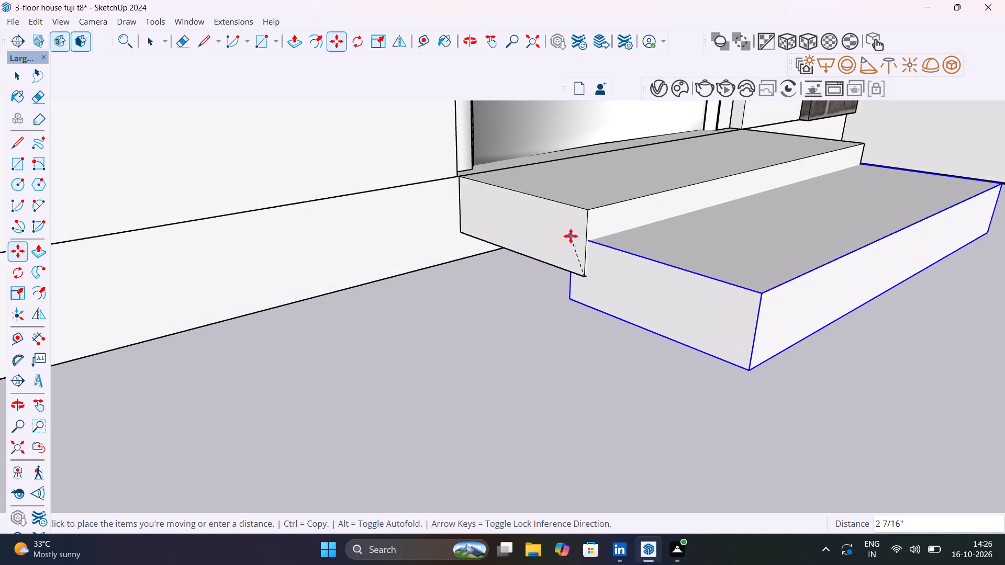
{"action": "scroll", "coordinate": [582, 232], "scroll_direction": "up", "scroll_amount": 2}
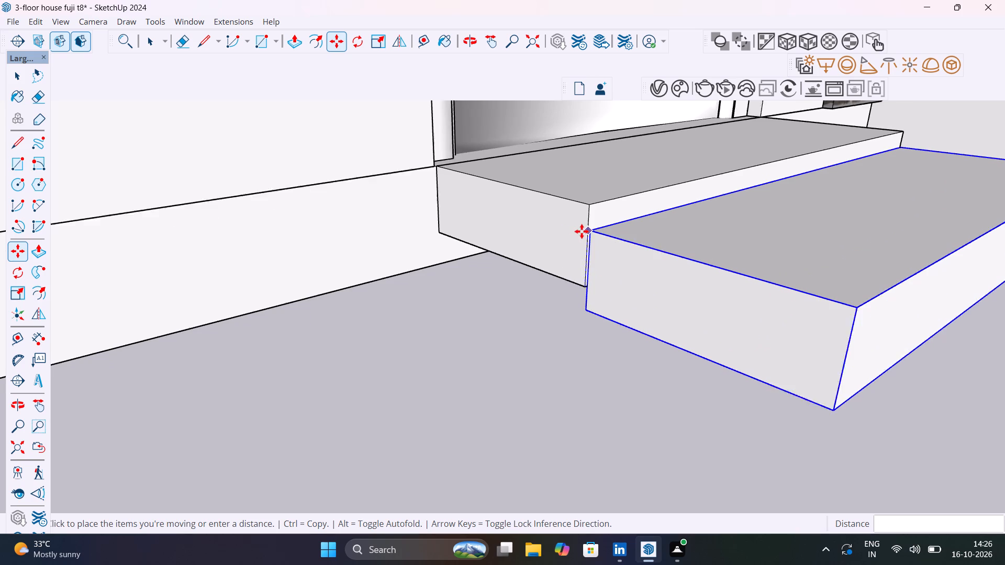
{"action": "scroll", "coordinate": [582, 231], "scroll_direction": "up", "scroll_amount": 2}
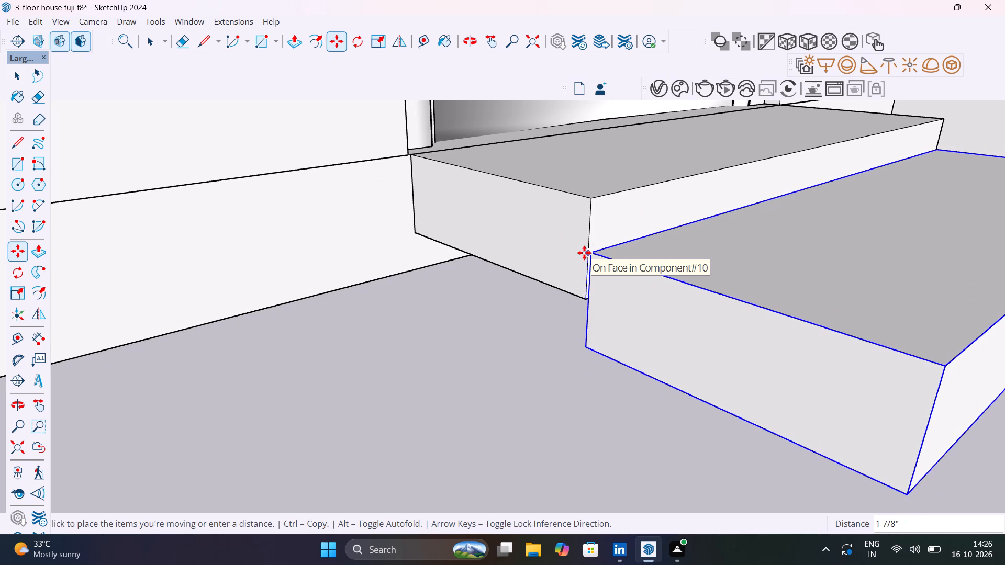
{"action": "middle_click_drag", "start_coordinate": [584, 252], "coordinate": [716, 275]}
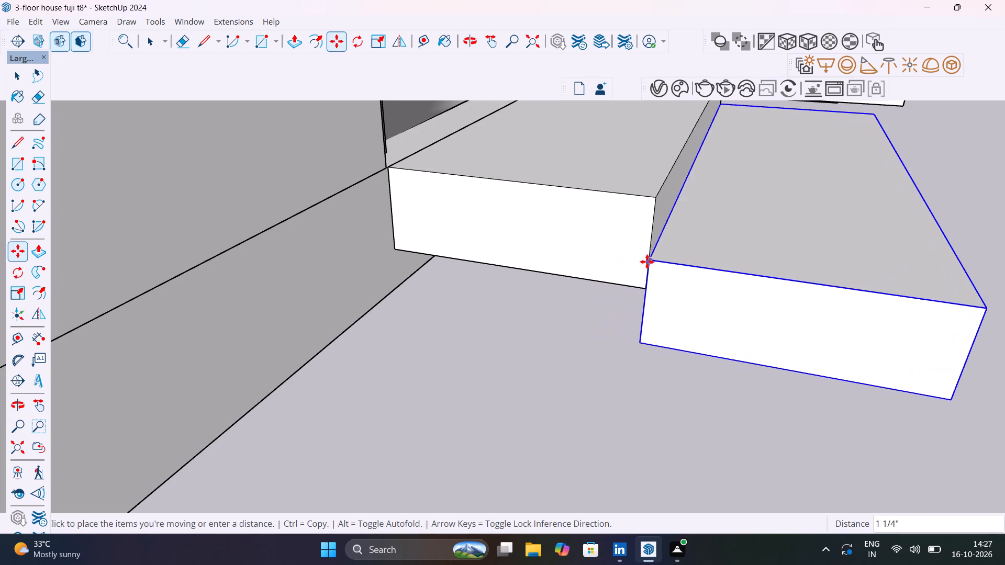
Place the second entrance step with its back upper corner against the first step's front edge.
{"action": "left_click", "coordinate": [645, 257]}
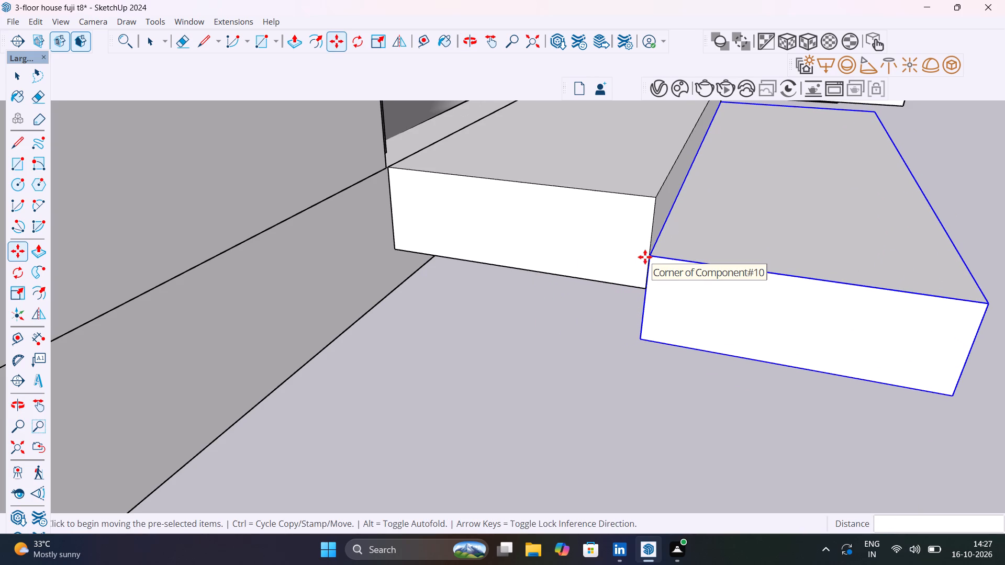
Copy the second entrance step outward and down as a third step, its upper corner meeting the second step's lower front corner.
{"action": "left_click", "coordinate": [645, 257]}
{"action": "scroll", "coordinate": [707, 299], "scroll_direction": "down", "scroll_amount": 12}
{"action": "middle_click_drag", "start_coordinate": [735, 309], "coordinate": [516, 254], "text": "shift"}
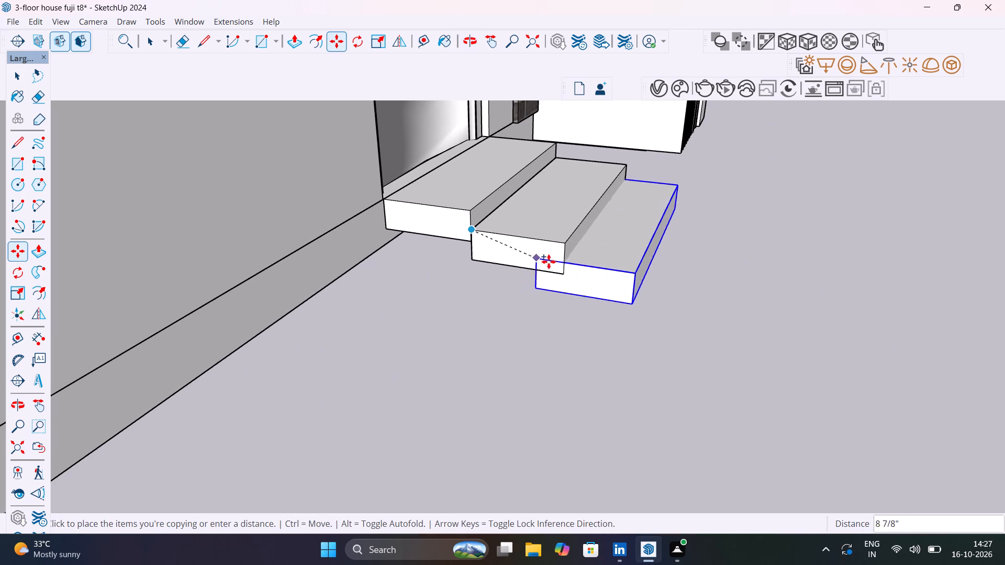
{"action": "left_click", "coordinate": [563, 270]}
{"action": "scroll", "coordinate": [676, 292], "scroll_direction": "down", "scroll_amount": 6}
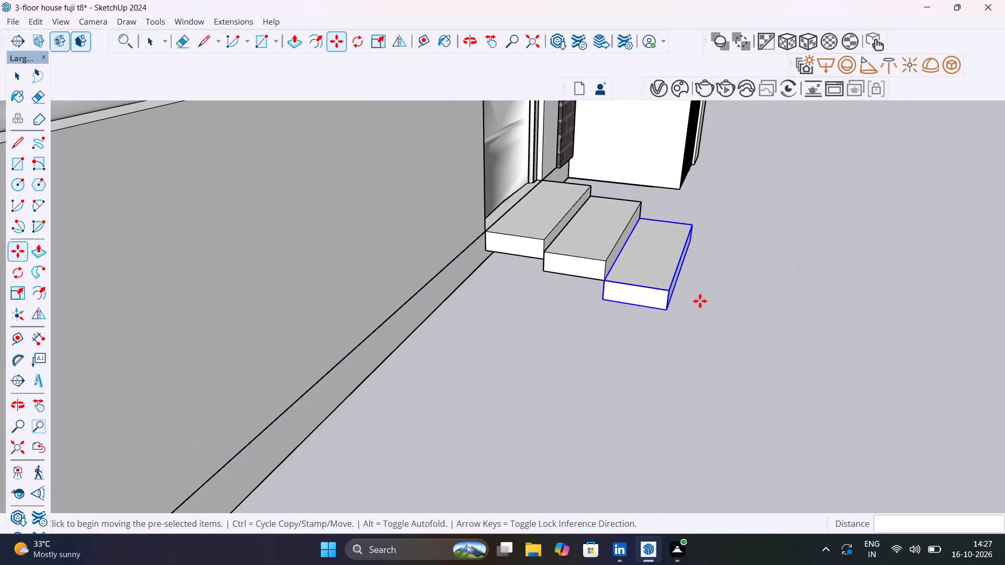
{"action": "key", "text": "space"}
{"action": "left_click", "coordinate": [713, 300]}
Examine the three entrance steps against the door, plinth and ground from the front, side and below.
{"action": "scroll", "coordinate": [720, 287], "scroll_direction": "down", "scroll_amount": 1}
{"action": "middle_click_drag", "start_coordinate": [718, 285], "coordinate": [509, 272]}
{"action": "scroll", "coordinate": [524, 292], "scroll_direction": "down", "scroll_amount": 13}
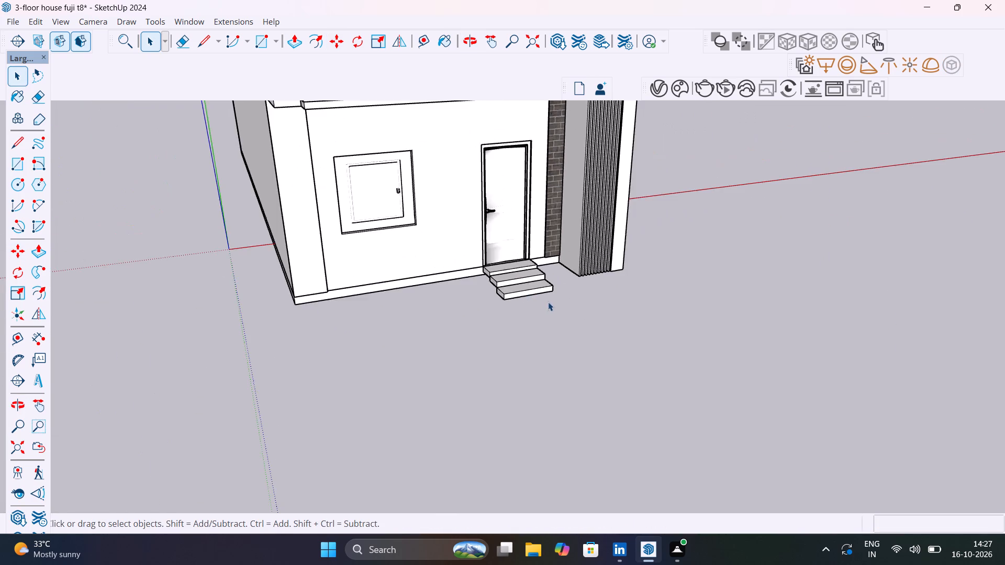
{"action": "middle_click_drag", "start_coordinate": [538, 299], "coordinate": [471, 317]}
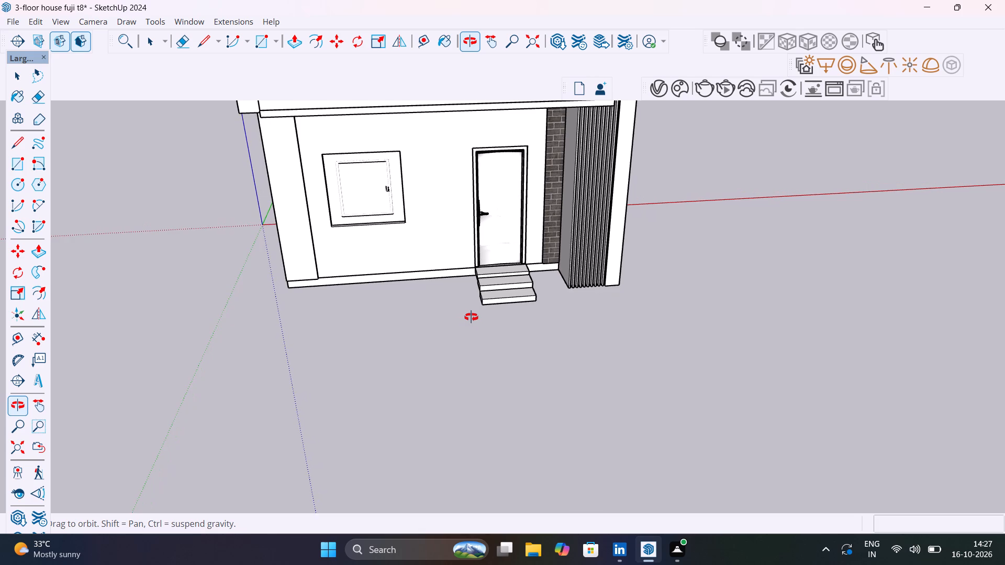
{"action": "middle_click_drag", "start_coordinate": [471, 317], "coordinate": [496, 279]}
{"action": "scroll", "coordinate": [496, 279], "scroll_direction": "up", "scroll_amount": 1}
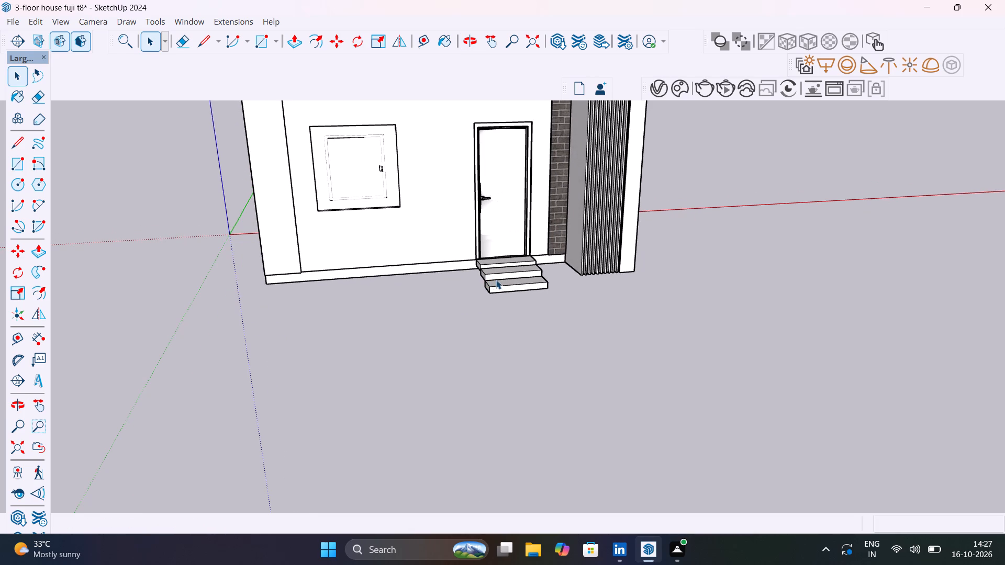
{"action": "middle_click_drag", "start_coordinate": [526, 300], "coordinate": [546, 169]}
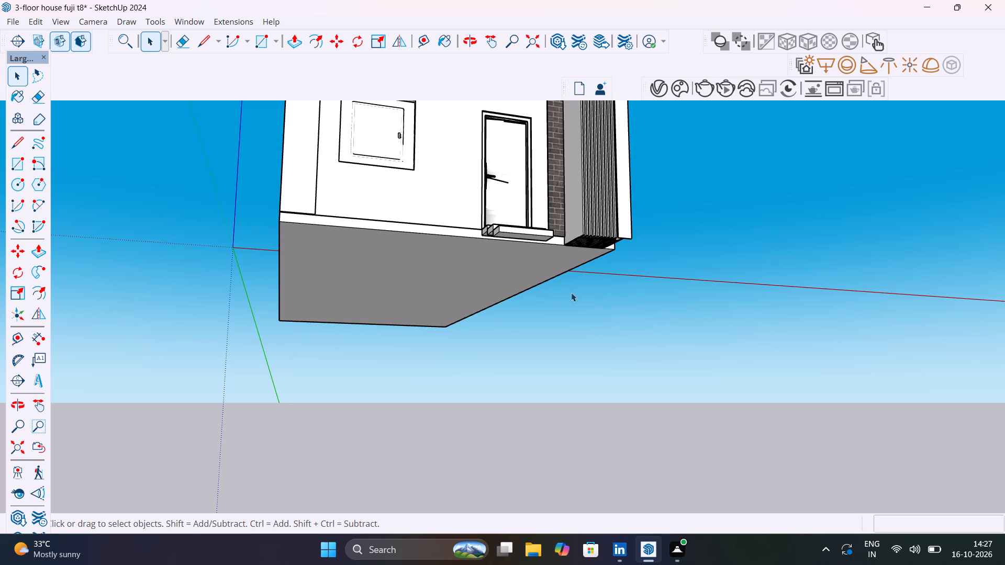
{"action": "middle_click_drag", "start_coordinate": [572, 292], "coordinate": [762, 477]}
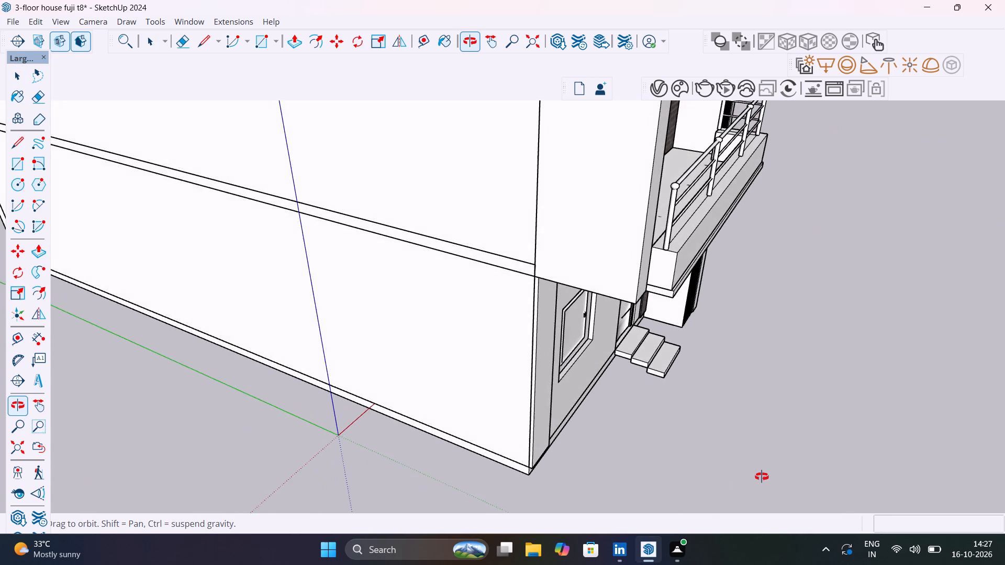
{"action": "middle_click_drag", "start_coordinate": [762, 477], "coordinate": [490, 444]}
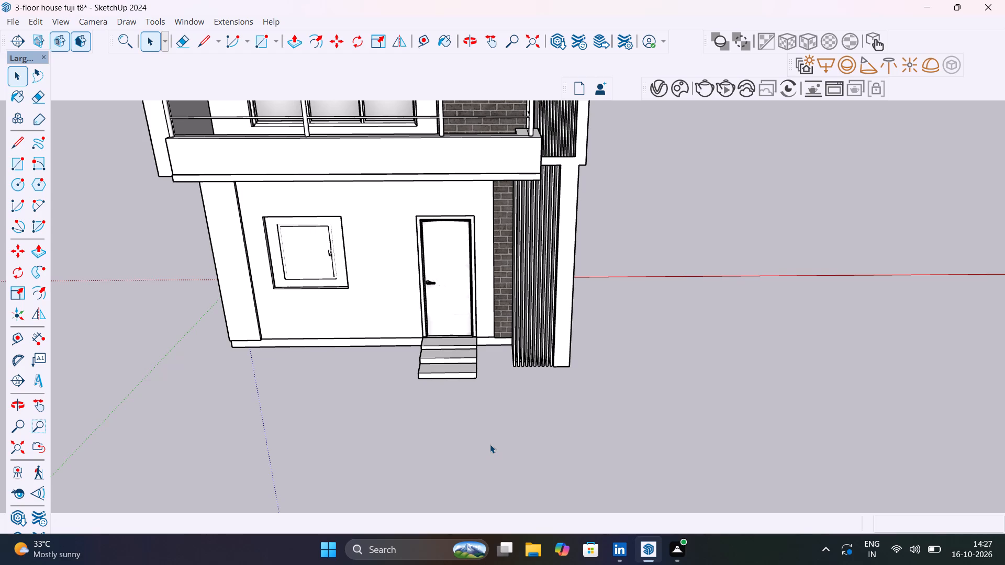
{"action": "scroll", "coordinate": [453, 357], "scroll_direction": "up", "scroll_amount": 8}
{"action": "middle_click_drag", "start_coordinate": [466, 372], "coordinate": [477, 357]}
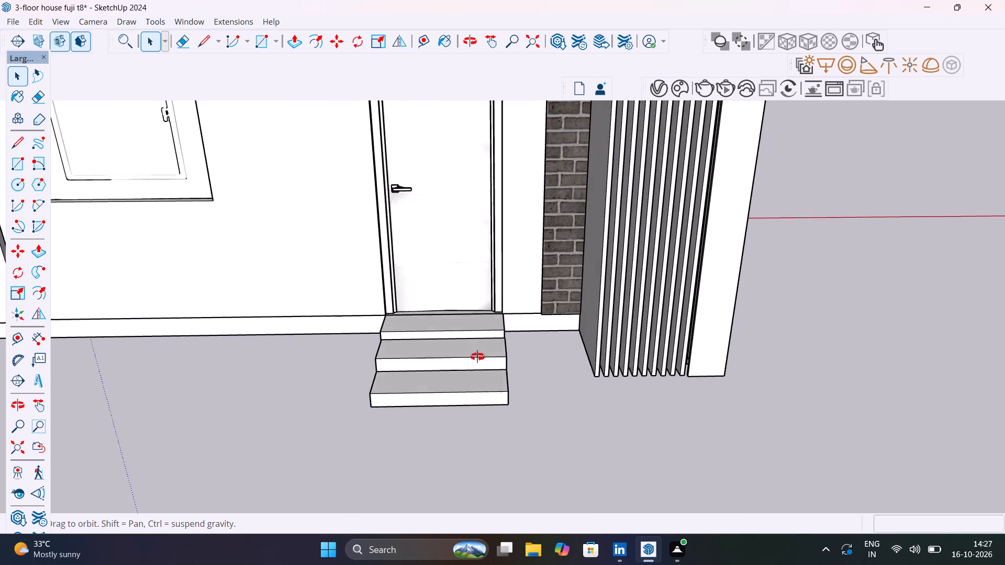
{"action": "middle_click_drag", "start_coordinate": [477, 357], "coordinate": [690, 327]}
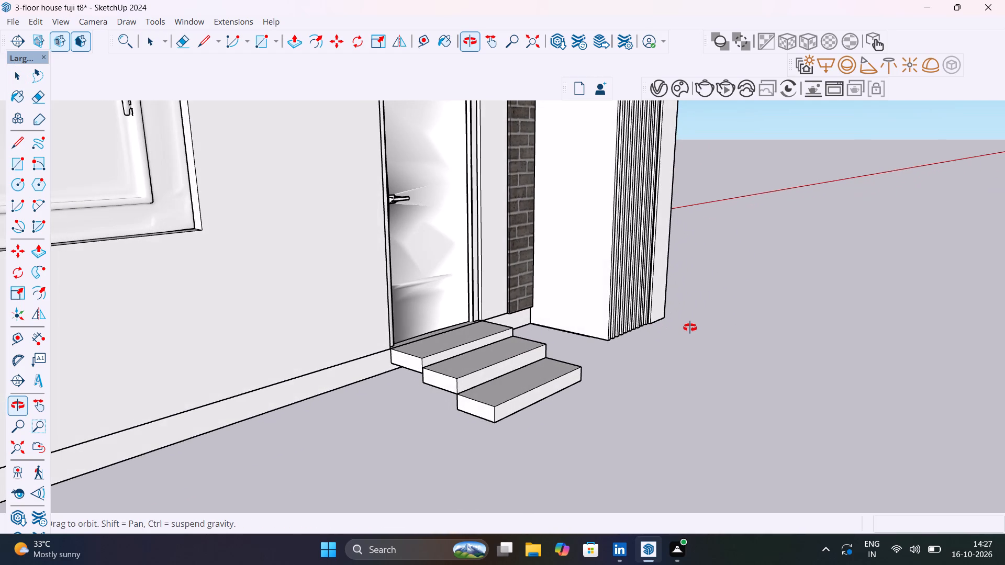
{"action": "middle_click_drag", "start_coordinate": [690, 327], "coordinate": [690, 327]}
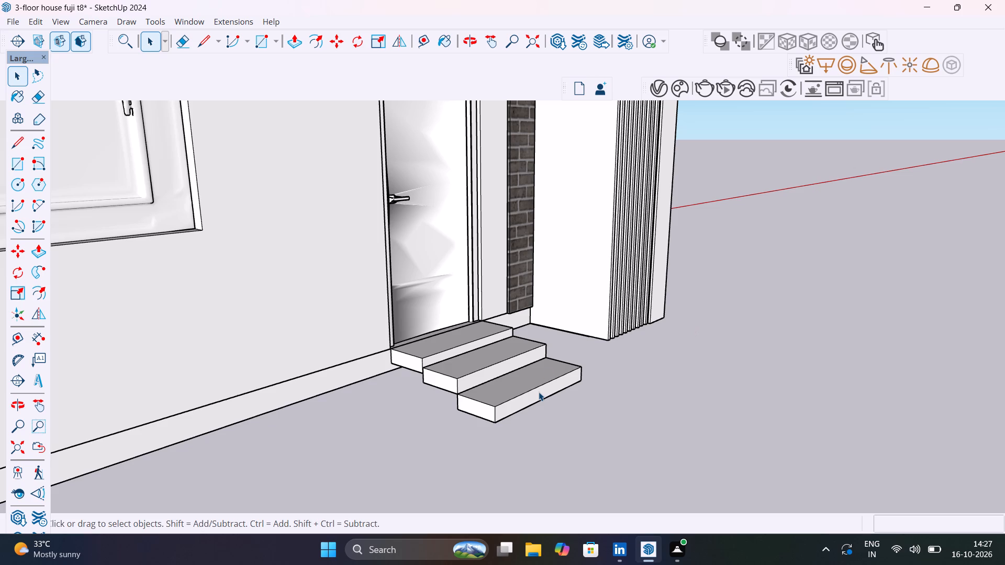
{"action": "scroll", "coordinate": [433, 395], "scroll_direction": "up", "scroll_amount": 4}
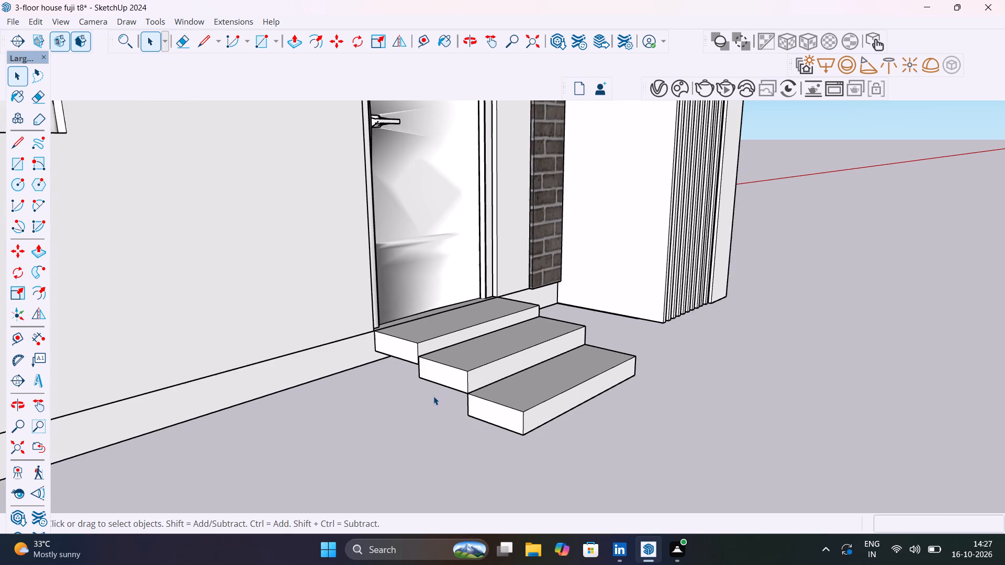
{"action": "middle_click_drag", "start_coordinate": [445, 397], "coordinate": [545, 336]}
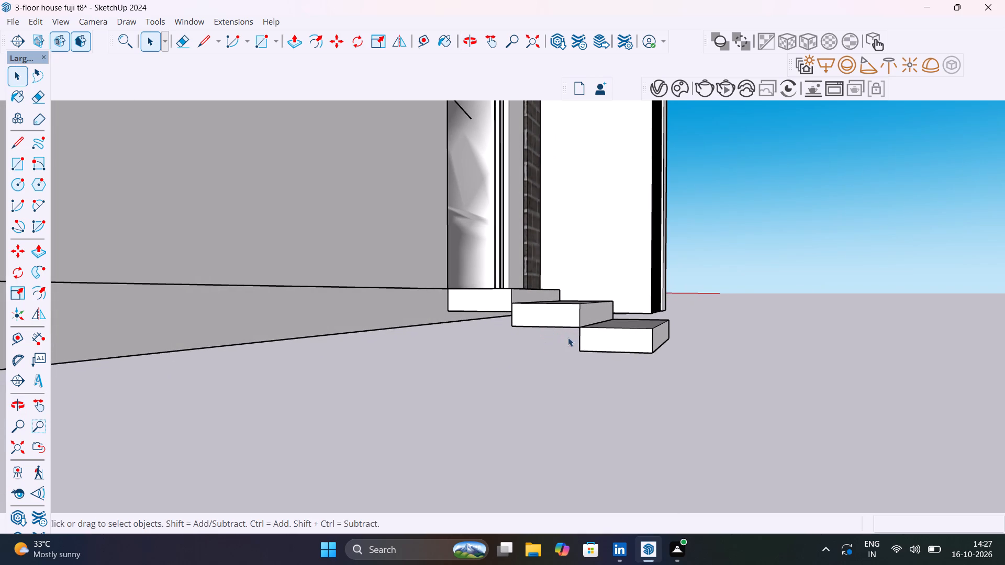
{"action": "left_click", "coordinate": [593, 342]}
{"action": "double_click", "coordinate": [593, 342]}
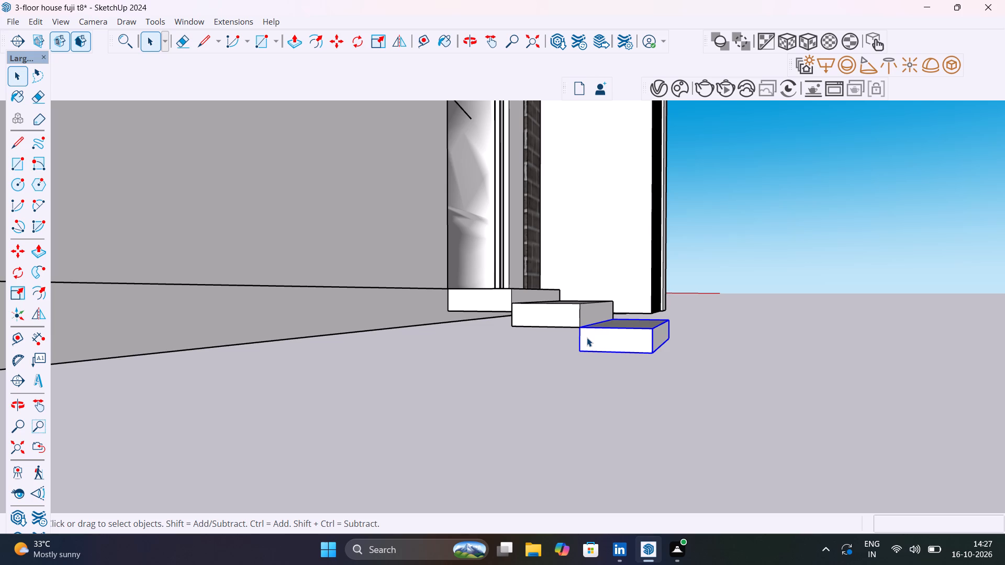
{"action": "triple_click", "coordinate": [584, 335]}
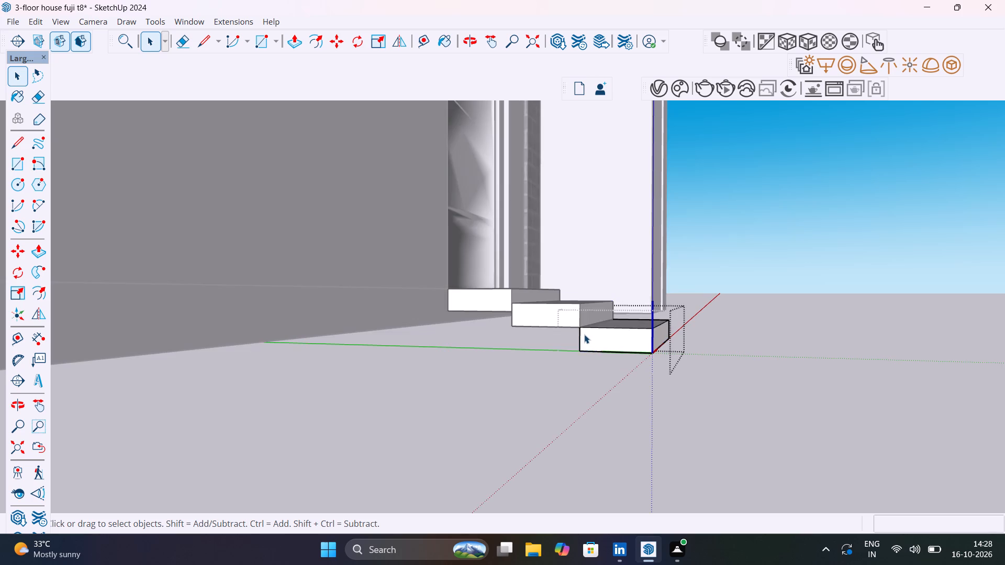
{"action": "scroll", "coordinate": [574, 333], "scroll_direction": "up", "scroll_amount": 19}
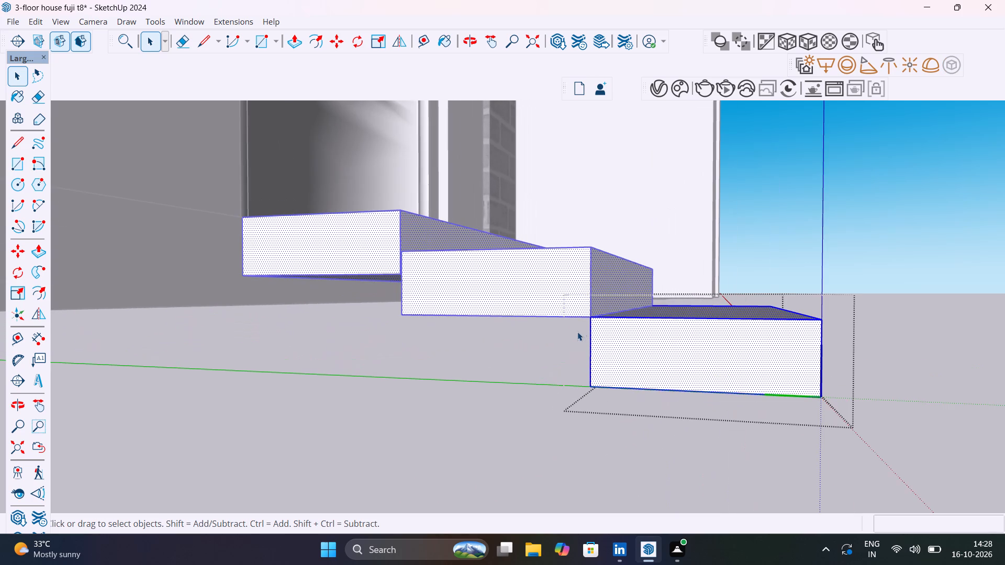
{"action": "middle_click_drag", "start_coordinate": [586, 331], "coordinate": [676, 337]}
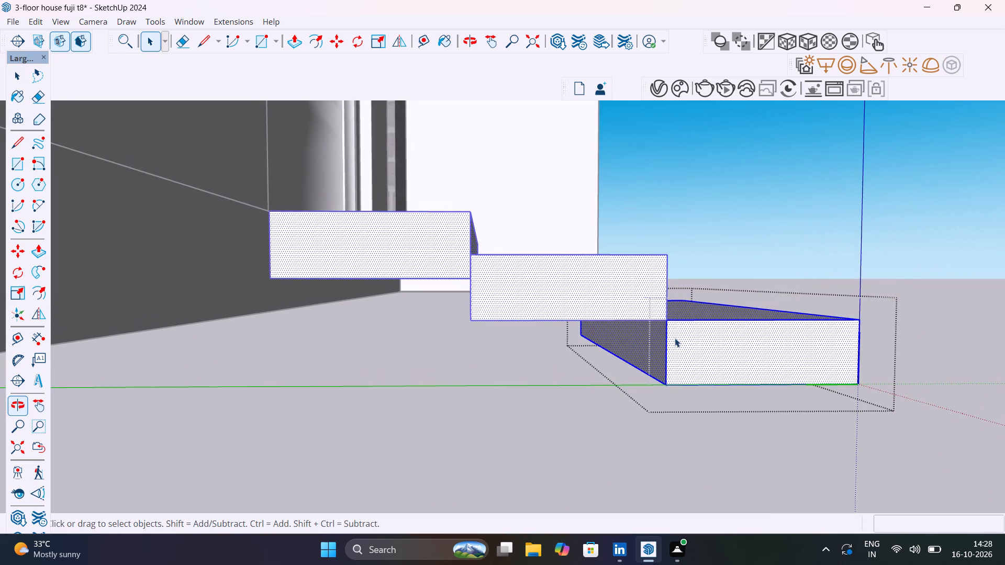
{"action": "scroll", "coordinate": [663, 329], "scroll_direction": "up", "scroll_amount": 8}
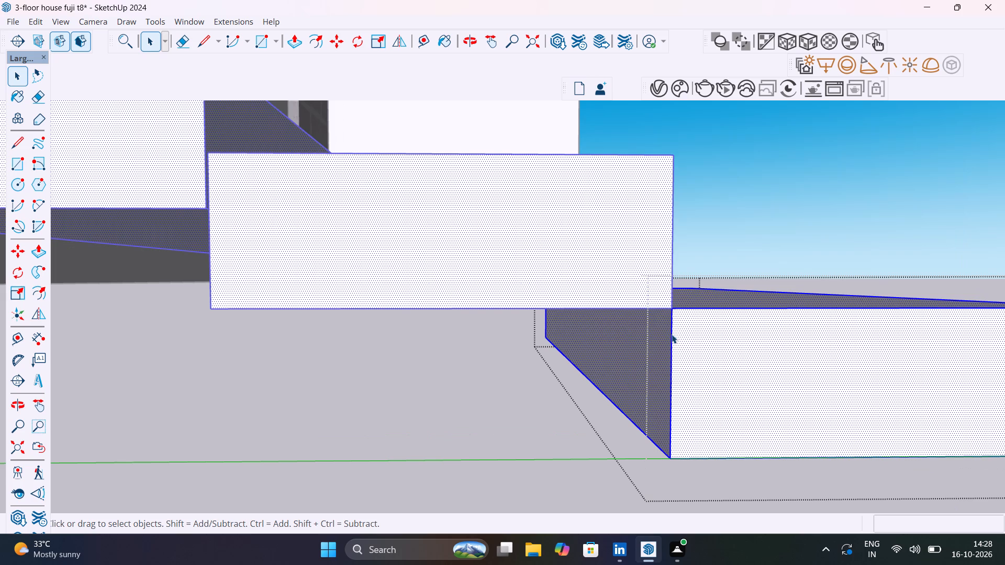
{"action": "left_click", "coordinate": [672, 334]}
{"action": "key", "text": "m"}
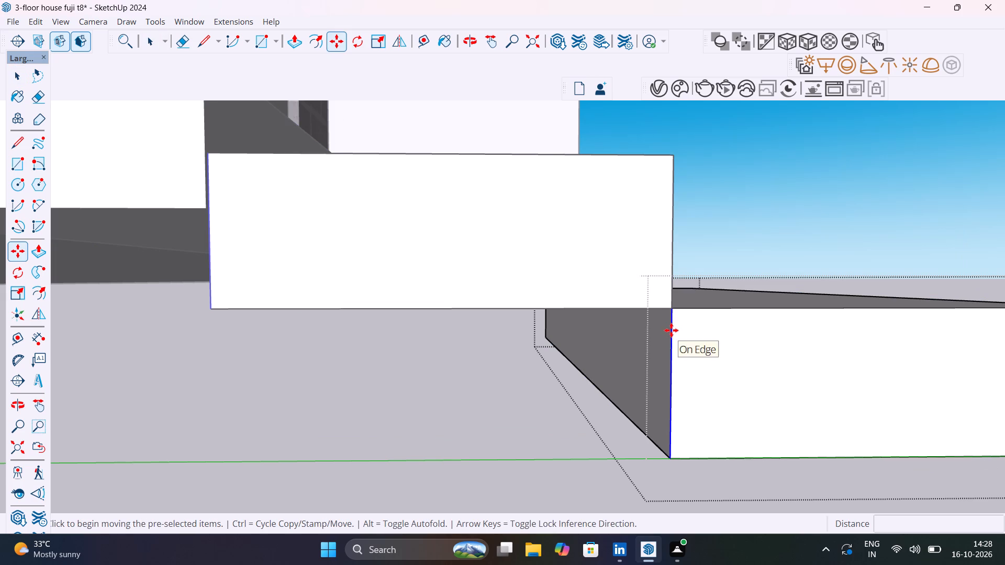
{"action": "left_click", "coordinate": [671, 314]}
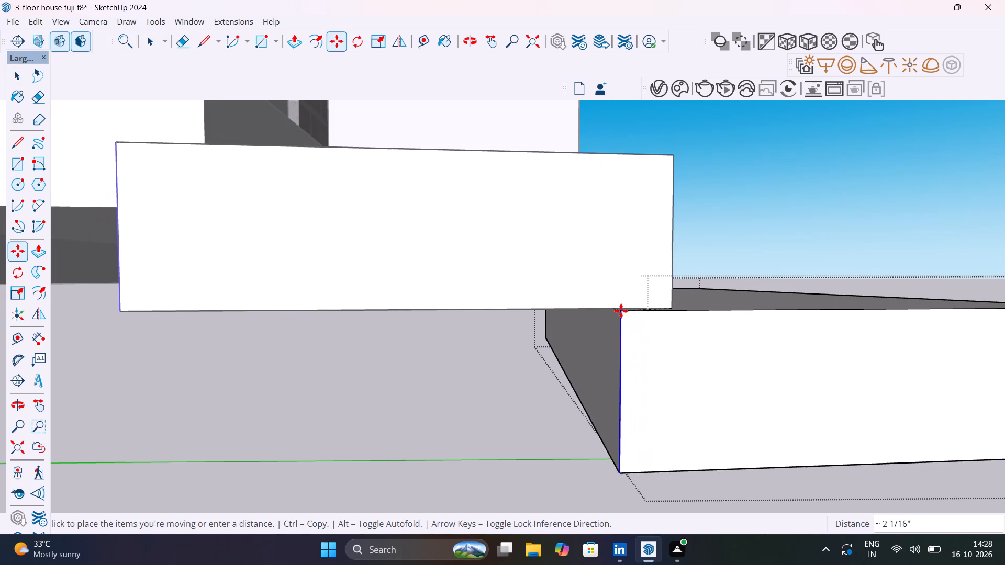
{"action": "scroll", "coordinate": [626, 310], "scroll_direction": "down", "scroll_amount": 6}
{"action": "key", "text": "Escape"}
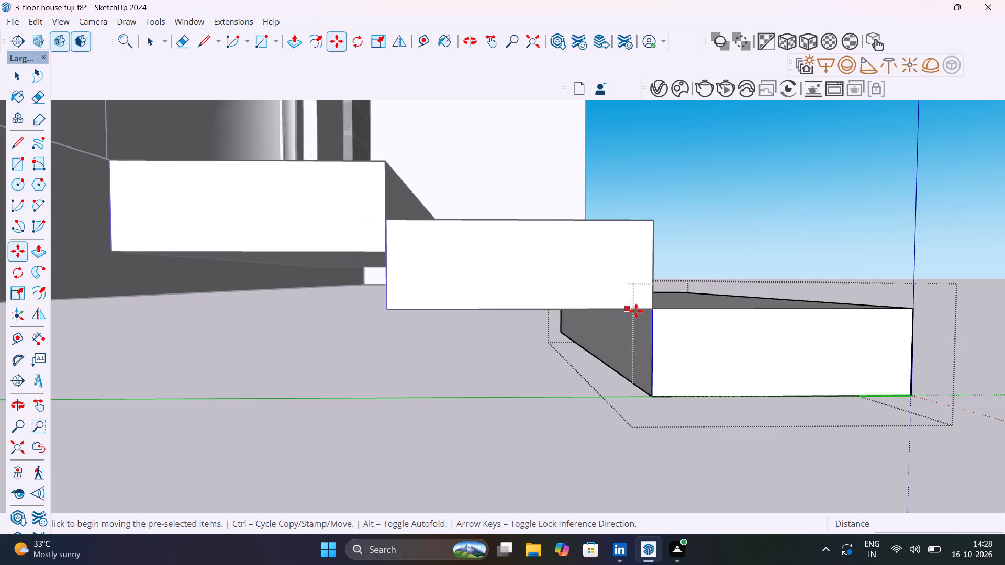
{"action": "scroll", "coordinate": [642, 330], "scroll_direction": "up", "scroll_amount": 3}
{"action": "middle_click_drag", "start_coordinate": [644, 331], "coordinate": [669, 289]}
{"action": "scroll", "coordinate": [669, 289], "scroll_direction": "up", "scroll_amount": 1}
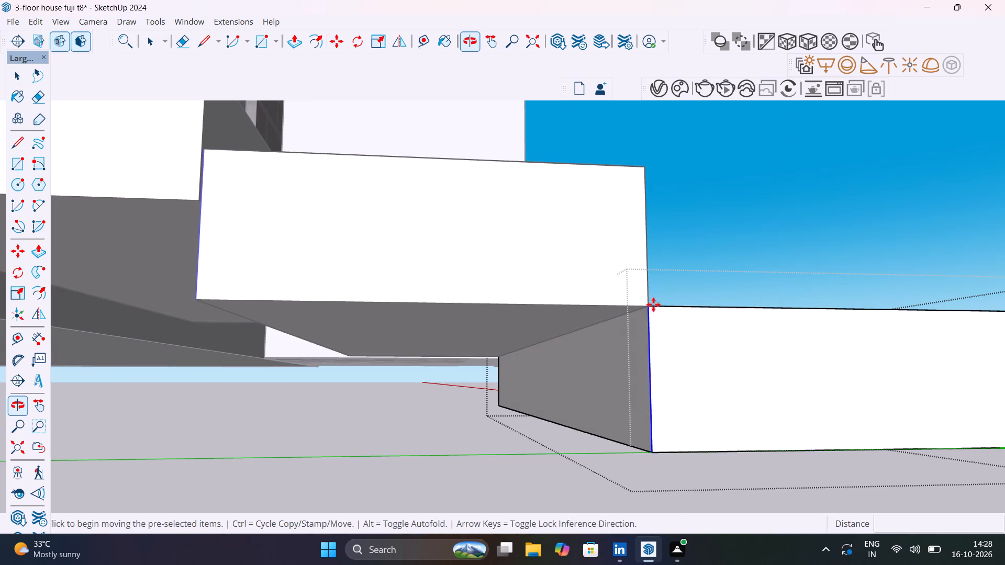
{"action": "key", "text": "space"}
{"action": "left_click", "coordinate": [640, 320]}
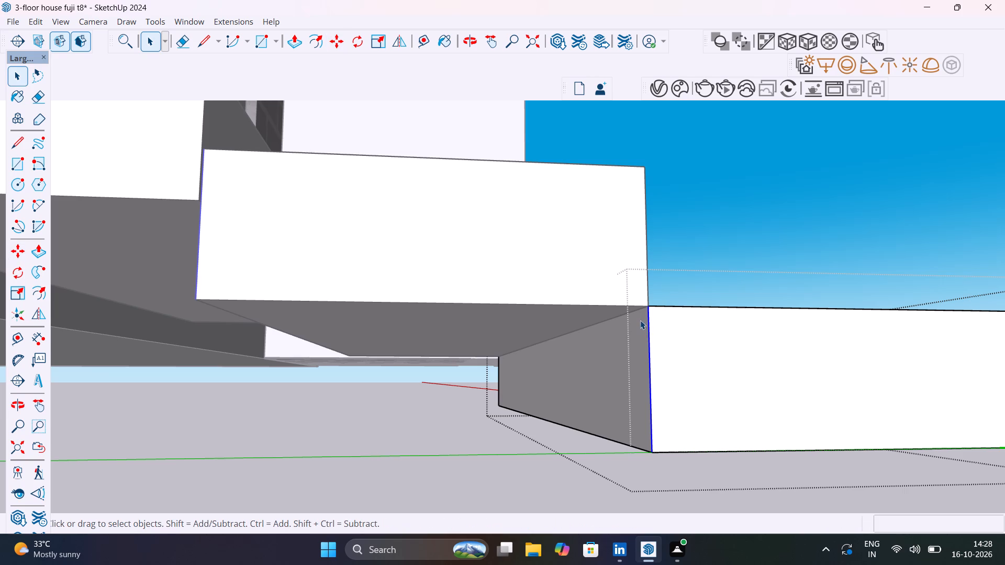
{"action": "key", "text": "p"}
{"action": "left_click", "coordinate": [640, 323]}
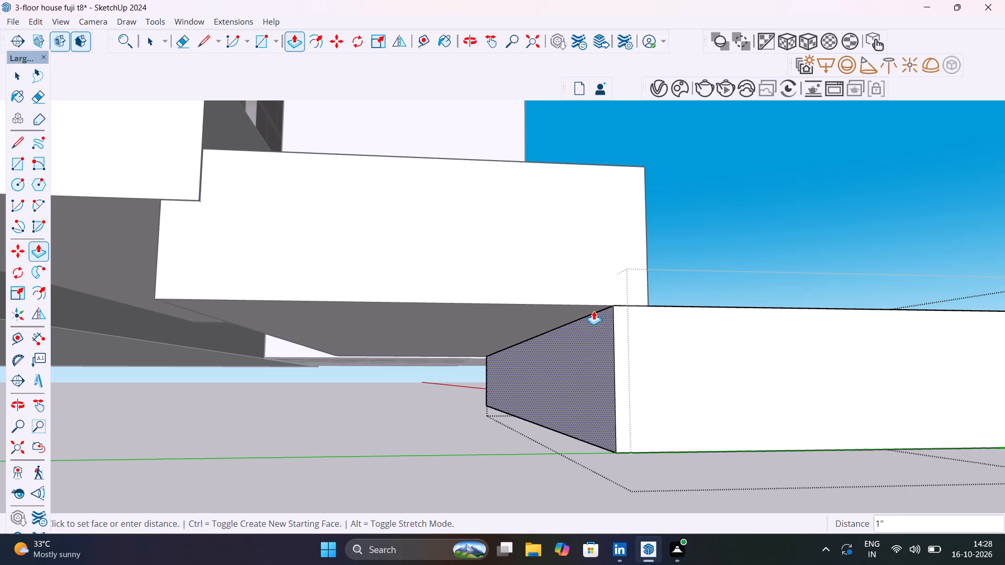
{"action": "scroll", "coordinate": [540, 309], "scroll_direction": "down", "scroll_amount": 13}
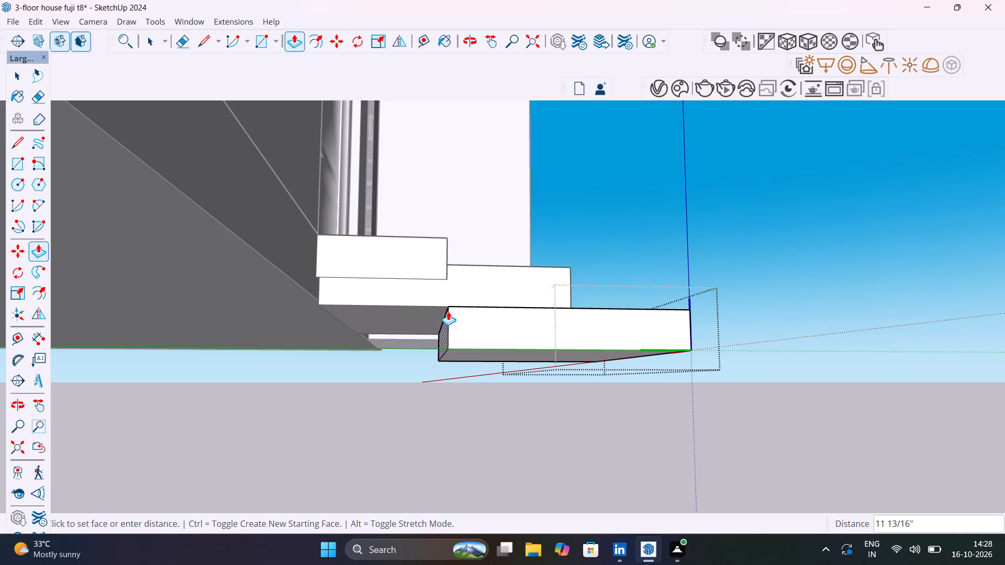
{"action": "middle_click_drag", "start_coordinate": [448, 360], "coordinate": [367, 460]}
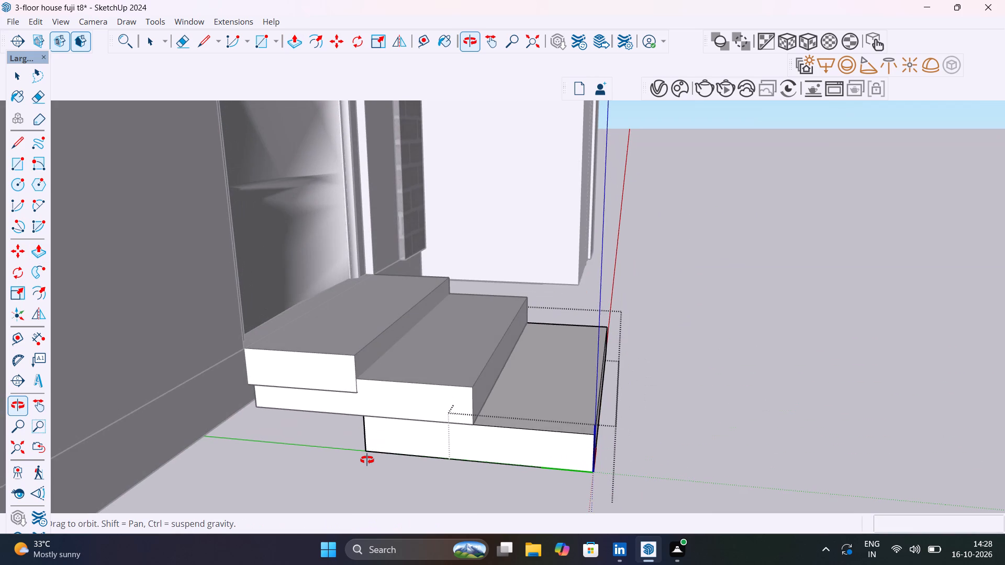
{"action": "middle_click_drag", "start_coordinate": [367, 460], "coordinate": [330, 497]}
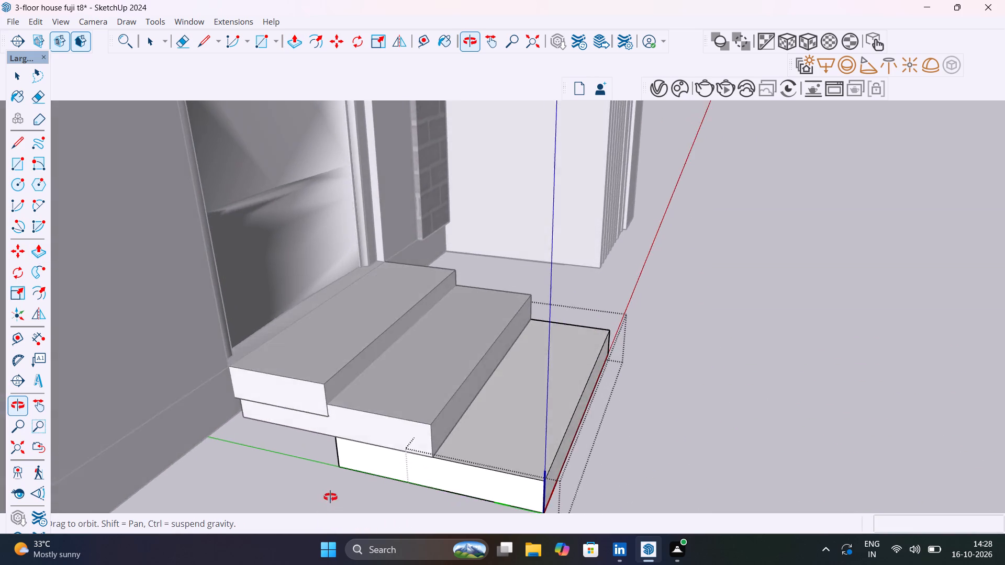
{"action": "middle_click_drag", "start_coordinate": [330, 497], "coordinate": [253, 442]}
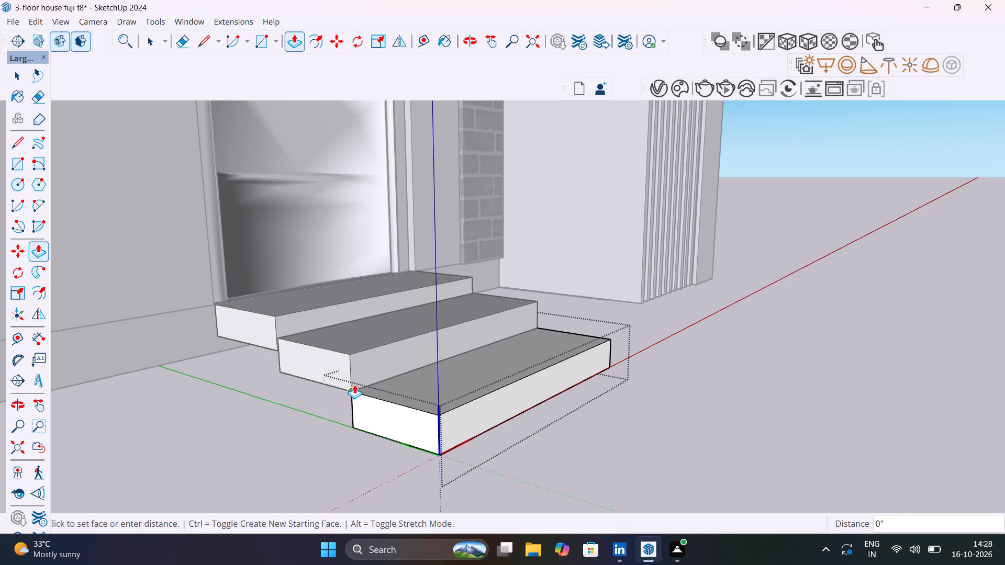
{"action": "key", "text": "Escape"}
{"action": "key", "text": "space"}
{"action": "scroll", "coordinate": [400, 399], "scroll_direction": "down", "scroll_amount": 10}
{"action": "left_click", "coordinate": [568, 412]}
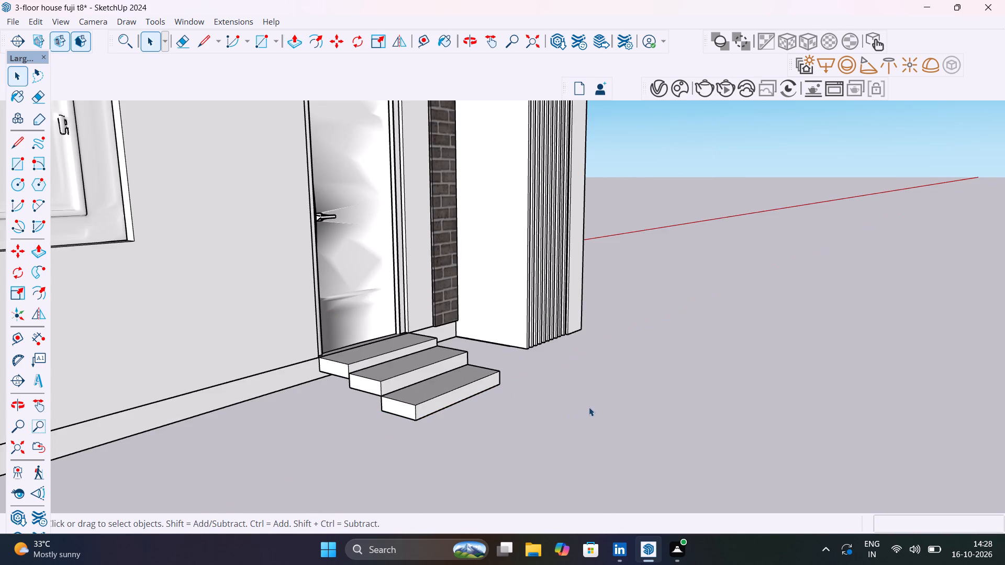
Draw a 3' by 1' rectangle on the open ground away from the entrance steps.
{"action": "scroll", "coordinate": [589, 406], "scroll_direction": "down", "scroll_amount": 6}
{"action": "middle_click_drag", "start_coordinate": [591, 406], "coordinate": [265, 453], "text": "shift"}
{"action": "scroll", "coordinate": [582, 404], "scroll_direction": "down", "scroll_amount": 1, "text": "shift"}
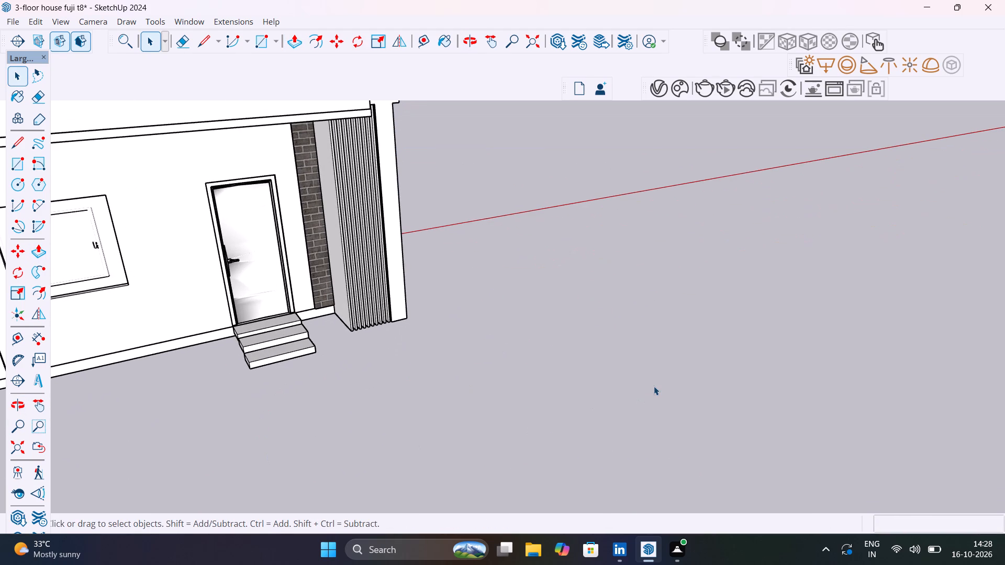
{"action": "key", "text": "r"}
{"action": "left_click", "coordinate": [606, 394]}
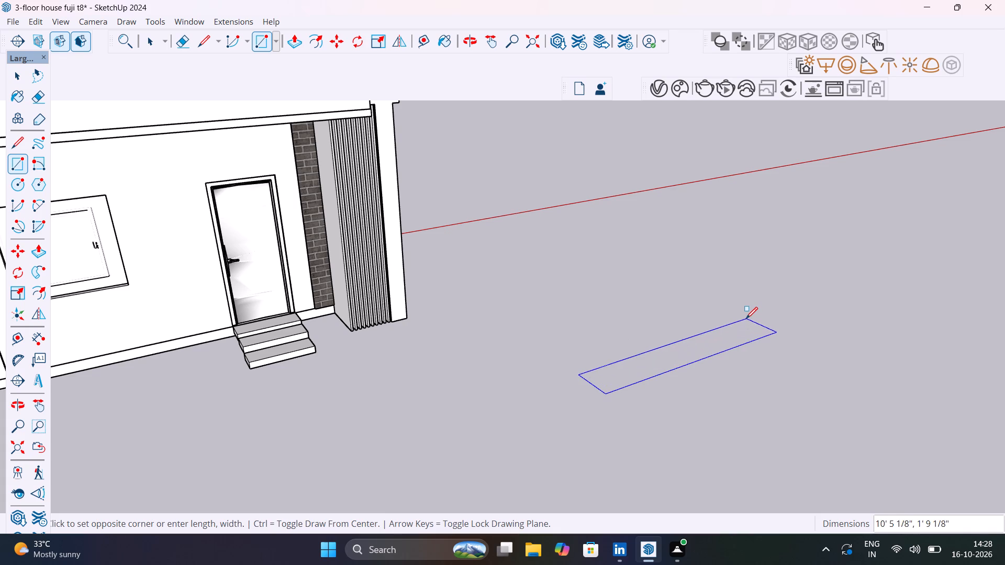
{"action": "type", "text": "3'"}
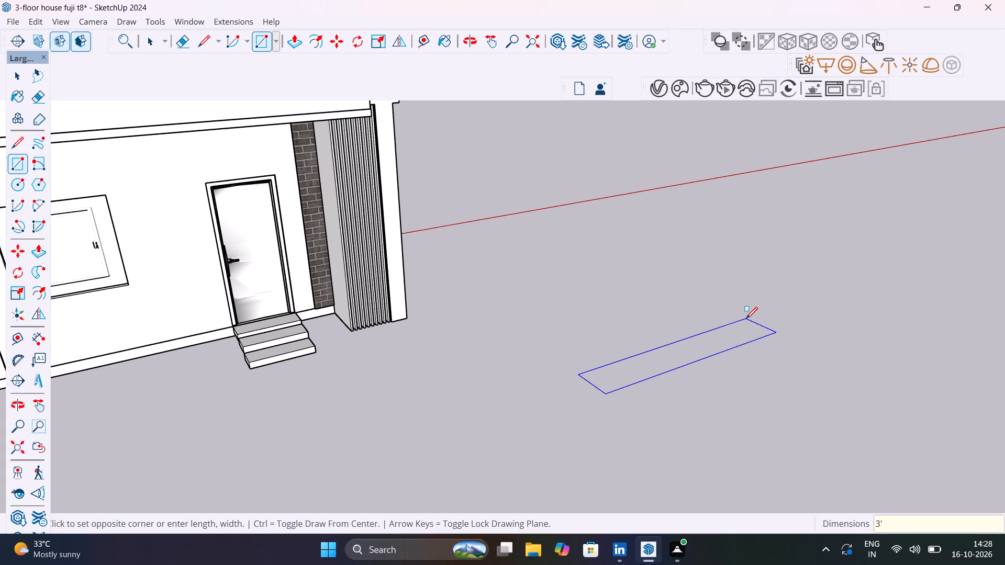
{"action": "key", "text": "1"}
{"action": "key", "text": "apostrophe"}
{"action": "key", "text": "BackSpace"}
{"action": "key", "text": "BackSpace"}
{"action": "key", "text": "comma"}
{"action": "type", "text": "1'"}
{"action": "key", "text": "Return"}
{"action": "key", "text": "space"}
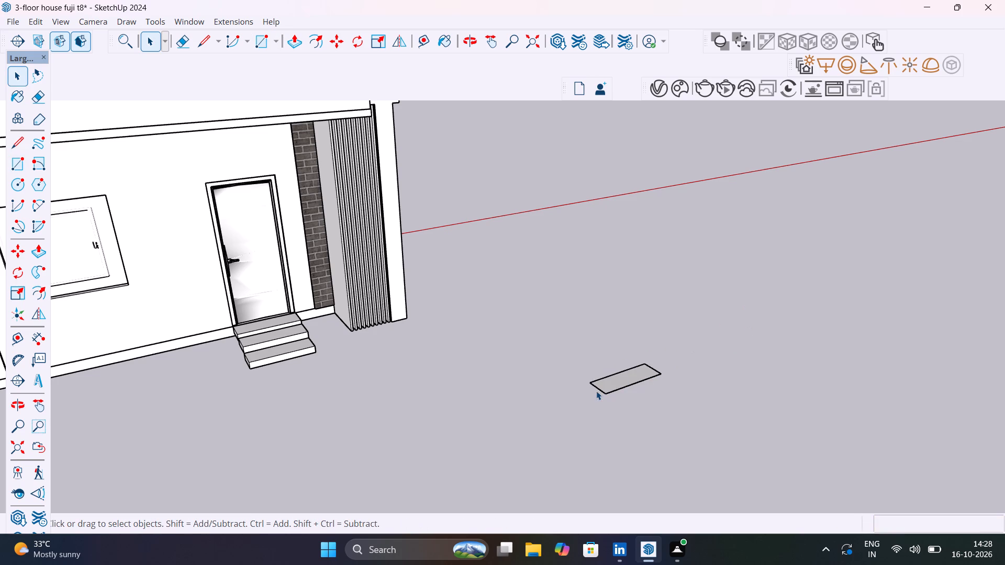
Push/Pull the 3' by 1' rectangle up 7" to form a step block.
{"action": "scroll", "coordinate": [596, 391], "scroll_direction": "up", "scroll_amount": 10}
{"action": "key", "text": "p"}
{"action": "left_click", "coordinate": [613, 385]}
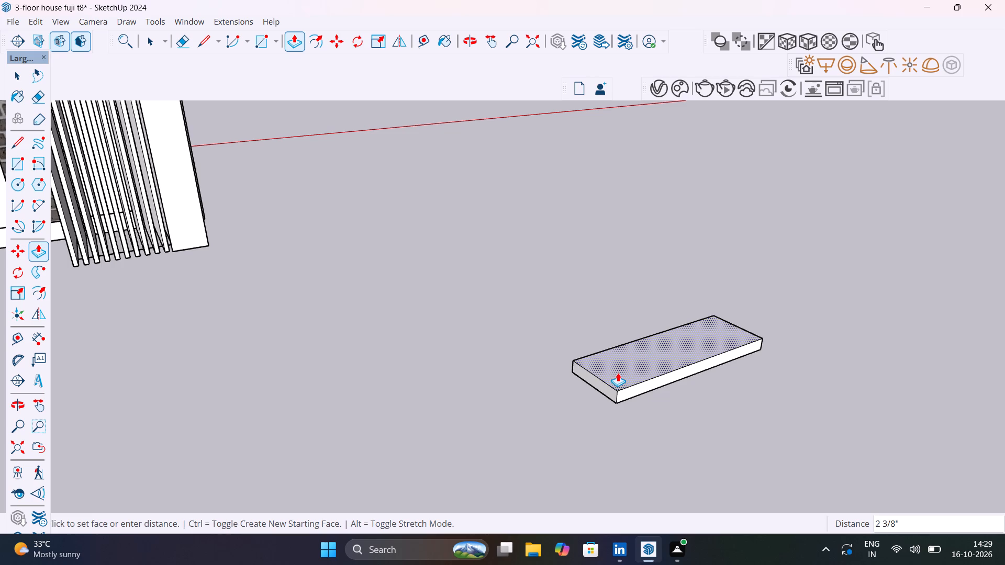
{"action": "scroll", "coordinate": [618, 372], "scroll_direction": "down", "scroll_amount": 4}
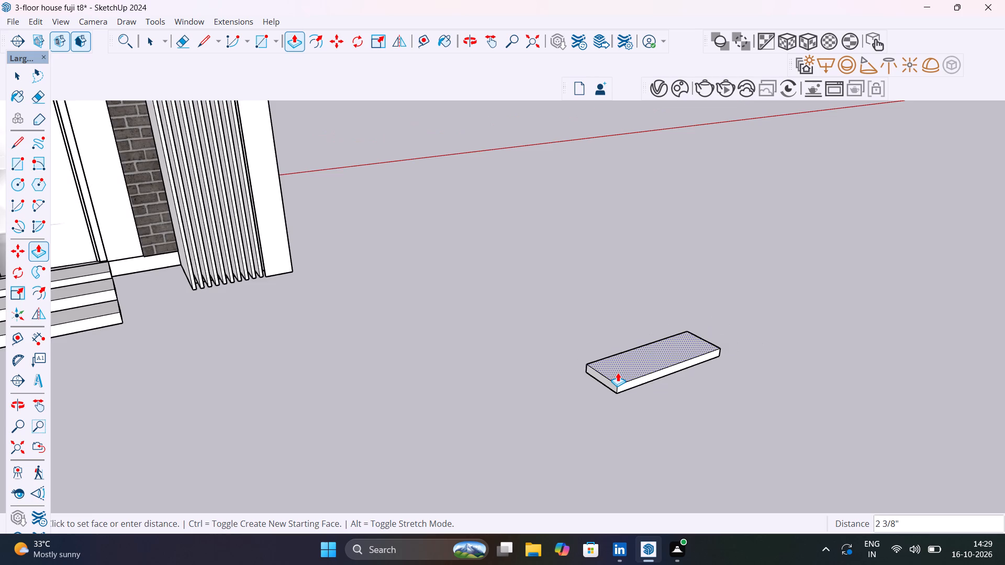
{"action": "scroll", "coordinate": [618, 372], "scroll_direction": "down", "scroll_amount": 1}
{"action": "middle_click_drag", "start_coordinate": [618, 372], "coordinate": [320, 385]}
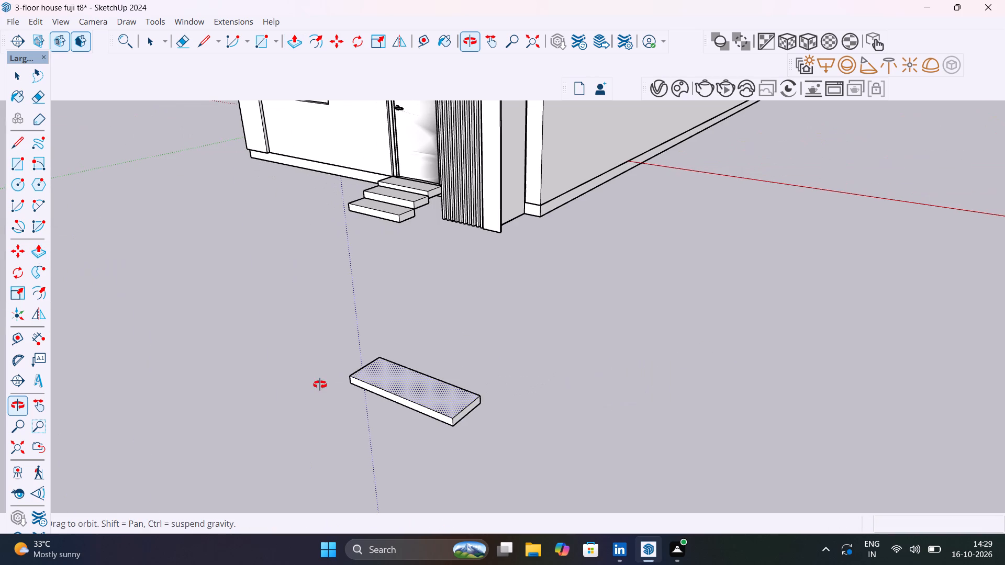
{"action": "middle_click_drag", "start_coordinate": [320, 385], "coordinate": [280, 390]}
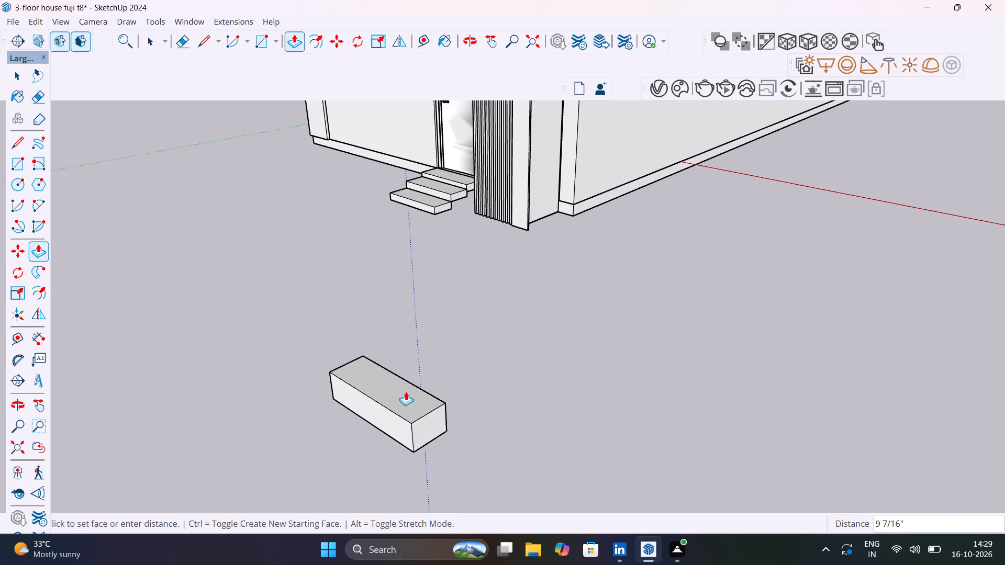
{"action": "middle_click_drag", "start_coordinate": [392, 372], "coordinate": [792, 416]}
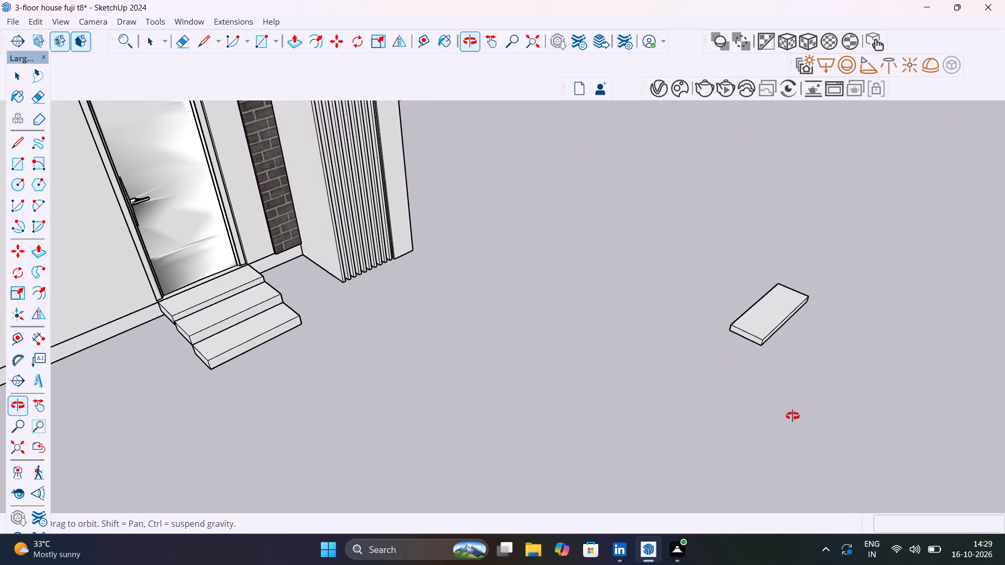
{"action": "middle_click_drag", "start_coordinate": [792, 416], "coordinate": [794, 416]}
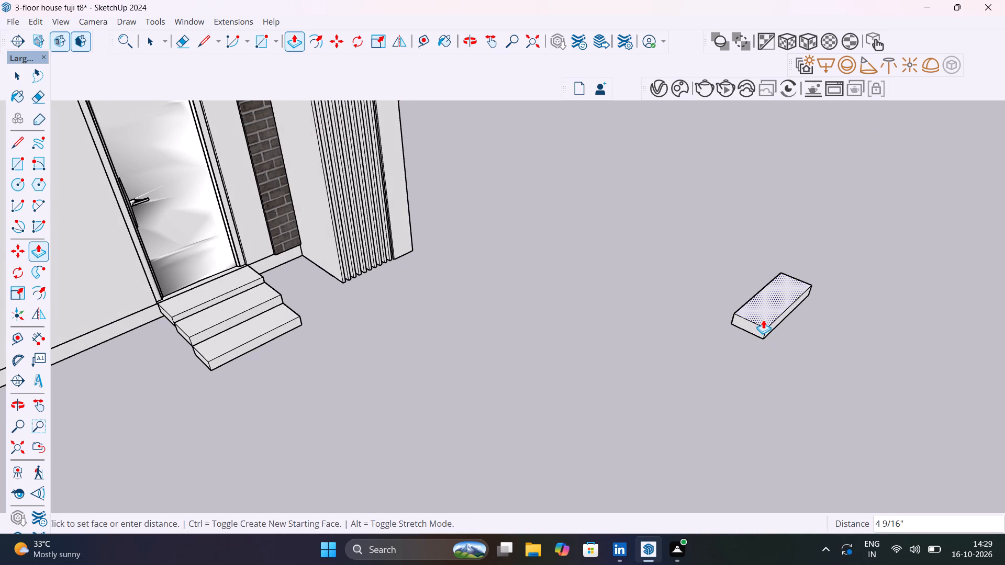
{"action": "type", "text": "7\""}
{"action": "key", "text": "Return"}
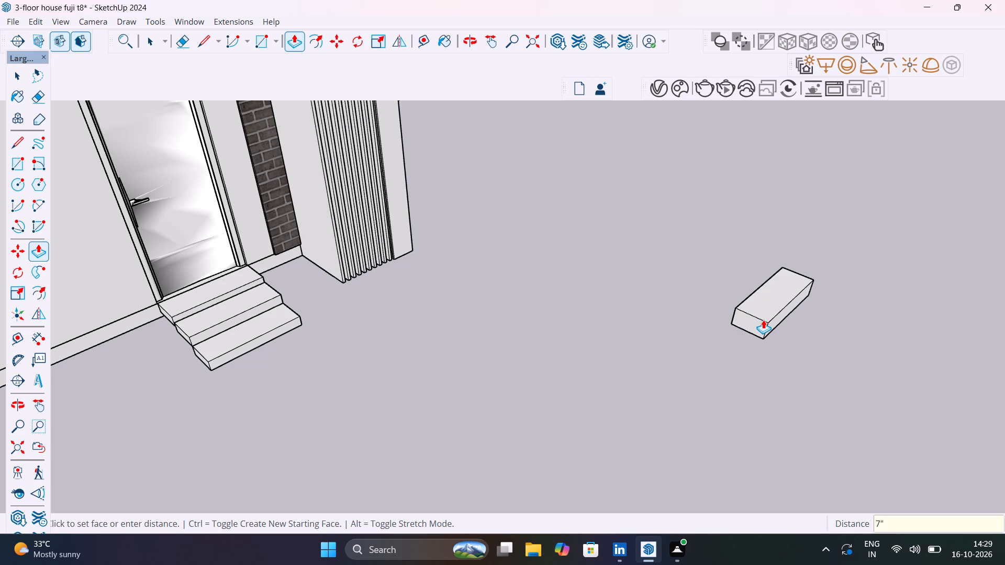
Make the whole 7" high step block a component.
{"action": "scroll", "coordinate": [760, 320], "scroll_direction": "up", "scroll_amount": 9}
{"action": "middle_click_drag", "start_coordinate": [765, 322], "coordinate": [204, 331]}
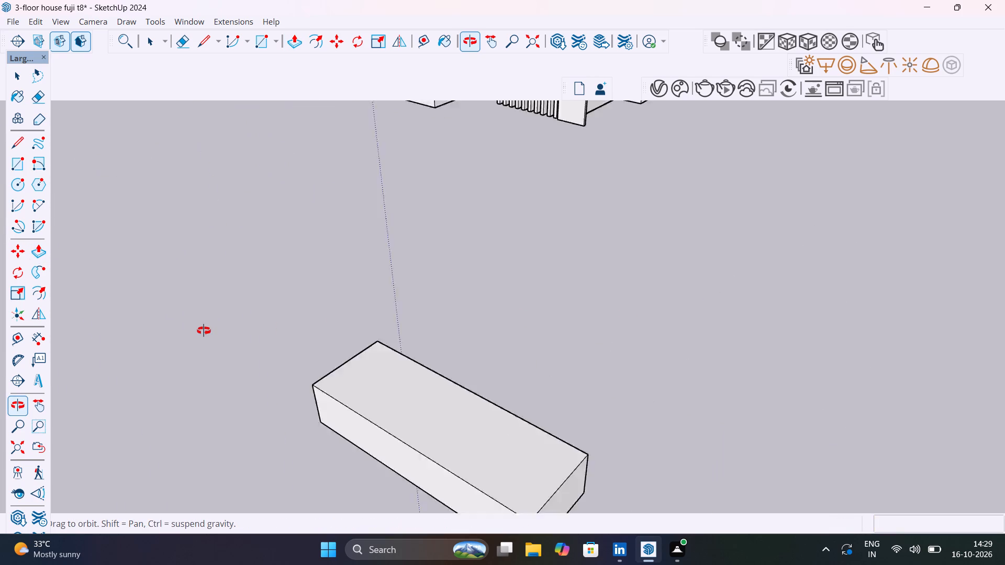
{"action": "middle_click_drag", "start_coordinate": [204, 331], "coordinate": [420, 266]}
{"action": "scroll", "coordinate": [449, 297], "scroll_direction": "down", "scroll_amount": 12}
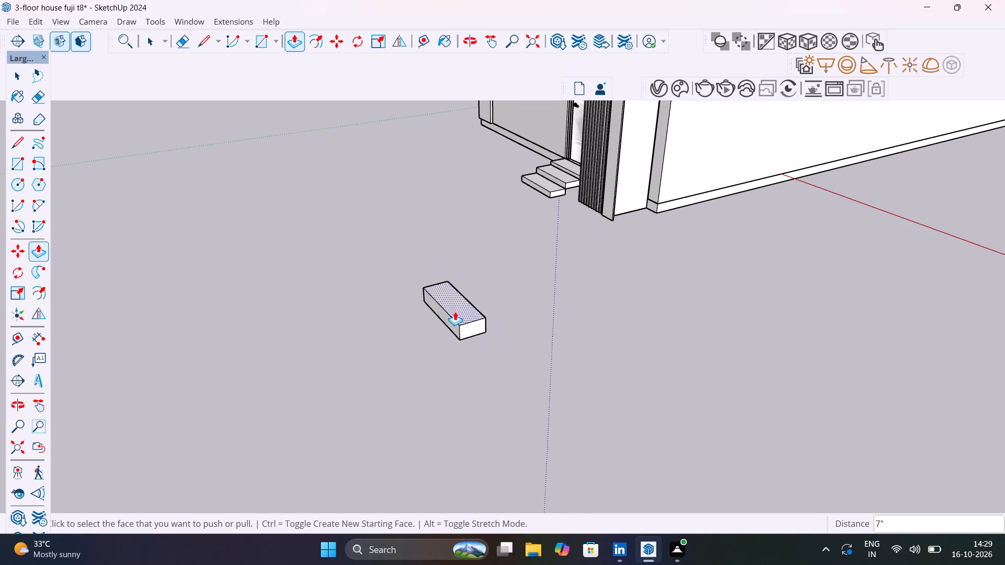
{"action": "key", "text": "space"}
{"action": "scroll", "coordinate": [470, 327], "scroll_direction": "up", "scroll_amount": 8}
{"action": "triple_click", "coordinate": [470, 327]}
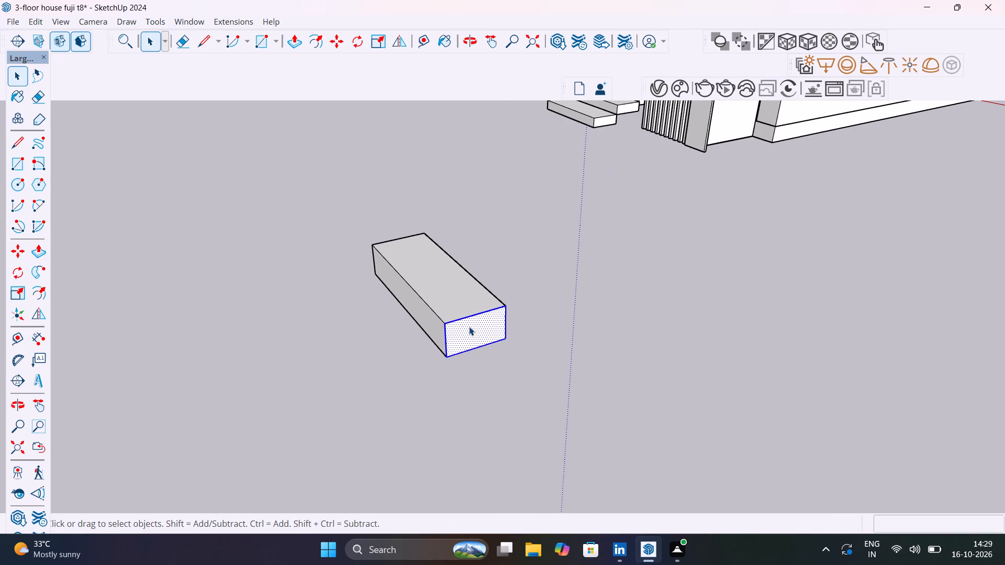
{"action": "left_click", "coordinate": [469, 326]}
{"action": "right_click", "coordinate": [469, 326]}
{"action": "left_click", "coordinate": [538, 114]}
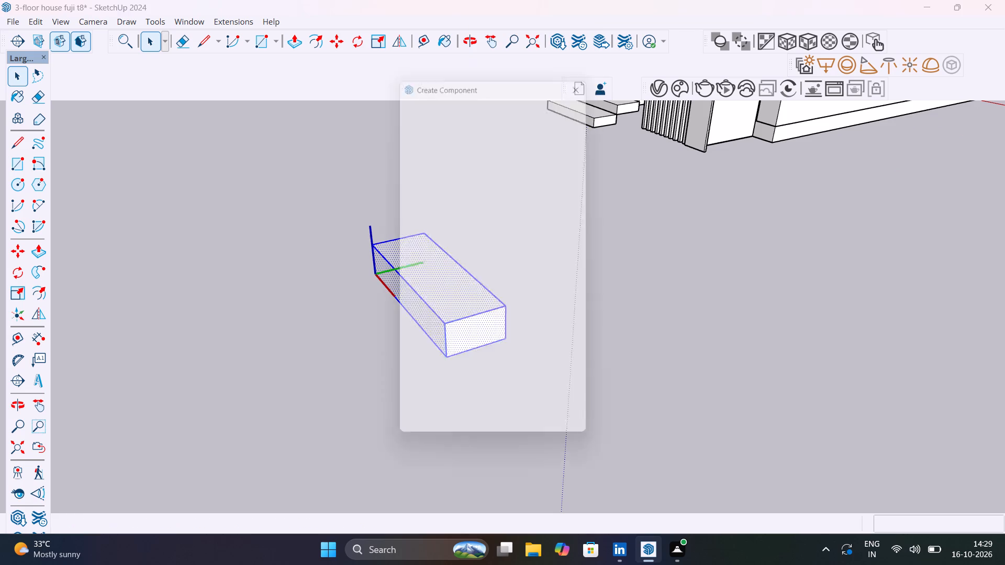
{"action": "left_click", "coordinate": [521, 437]}
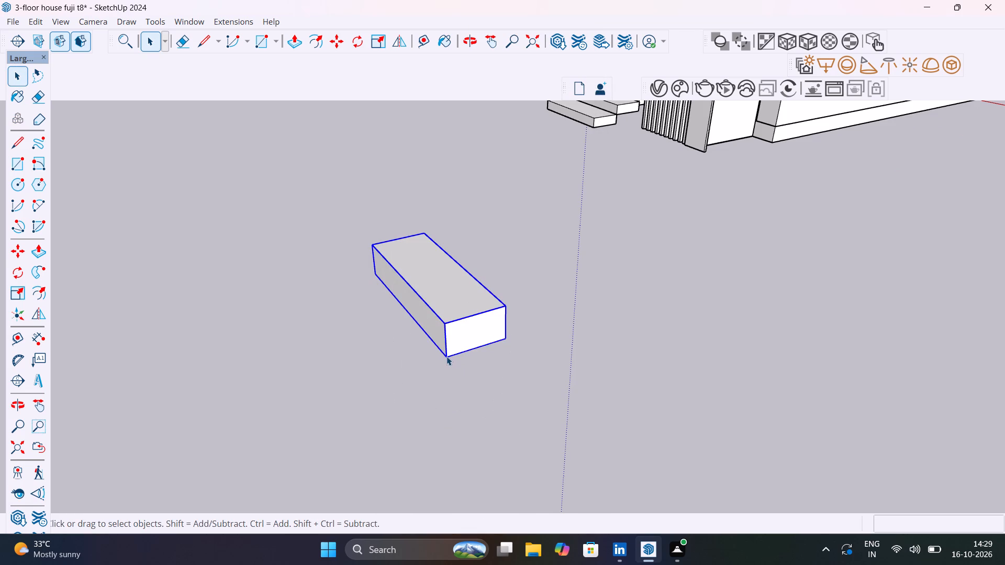
Copy the step component so its lower front corner meets the original's upper rear corner, and repeat for three copies in total.
{"action": "key", "text": "m"}
{"action": "left_click", "coordinate": [446, 354]}
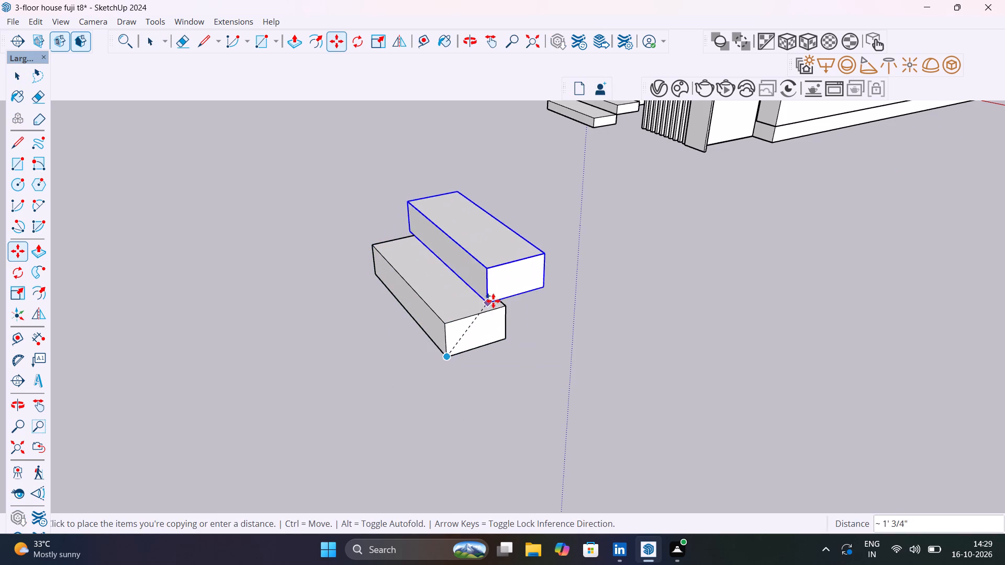
{"action": "left_click", "coordinate": [501, 307]}
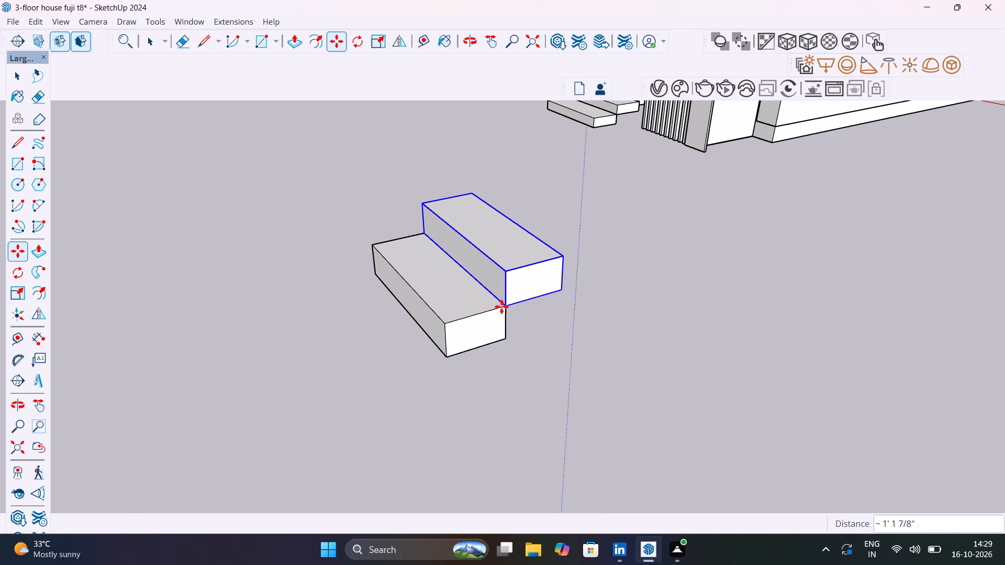
{"action": "key", "text": "3"}
{"action": "key", "text": "slash"}
{"action": "key", "text": "BackSpace"}
{"action": "key", "text": "asterisk"}
{"action": "key", "text": "Return"}
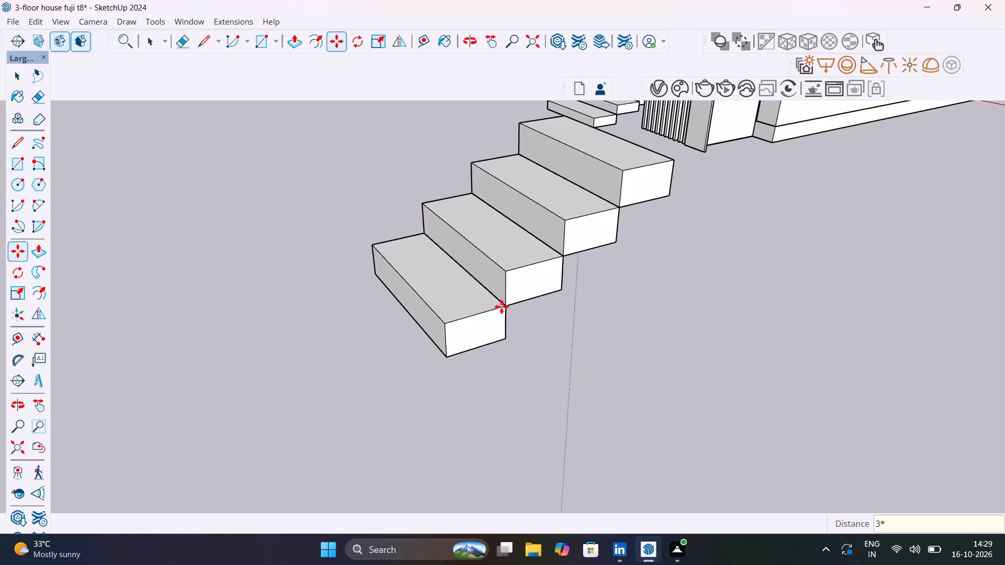
{"action": "key", "text": "space"}
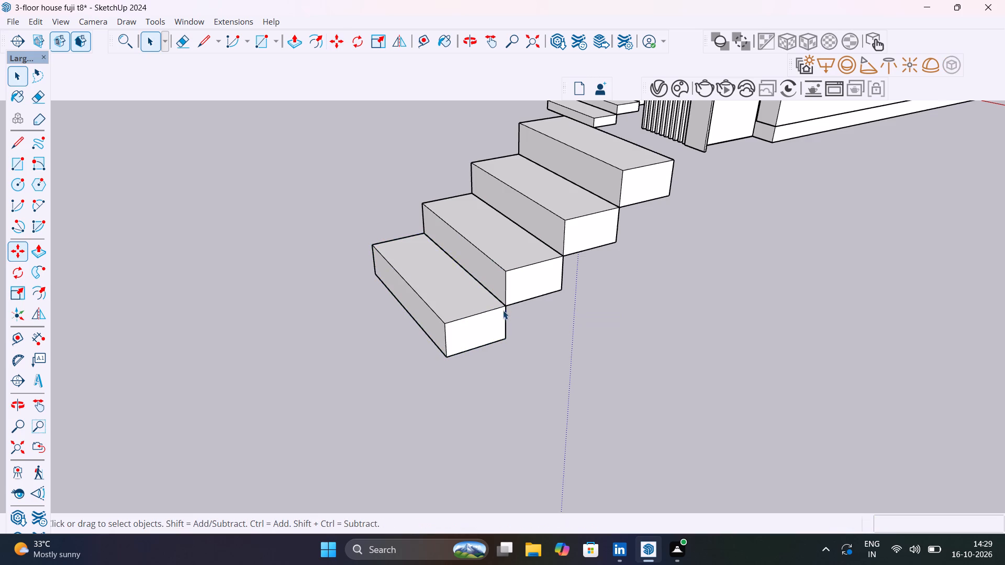
Open the bottom step component of the new flight for editing.
{"action": "double_click", "coordinate": [500, 317]}
{"action": "middle_click_drag", "start_coordinate": [500, 317], "coordinate": [337, 288]}
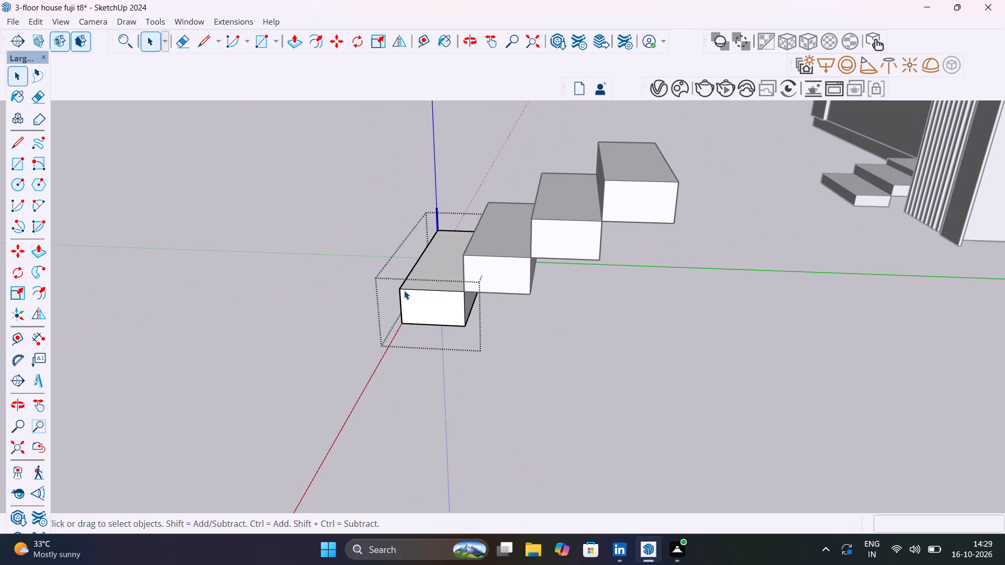
{"action": "scroll", "coordinate": [464, 298], "scroll_direction": "up", "scroll_amount": 9}
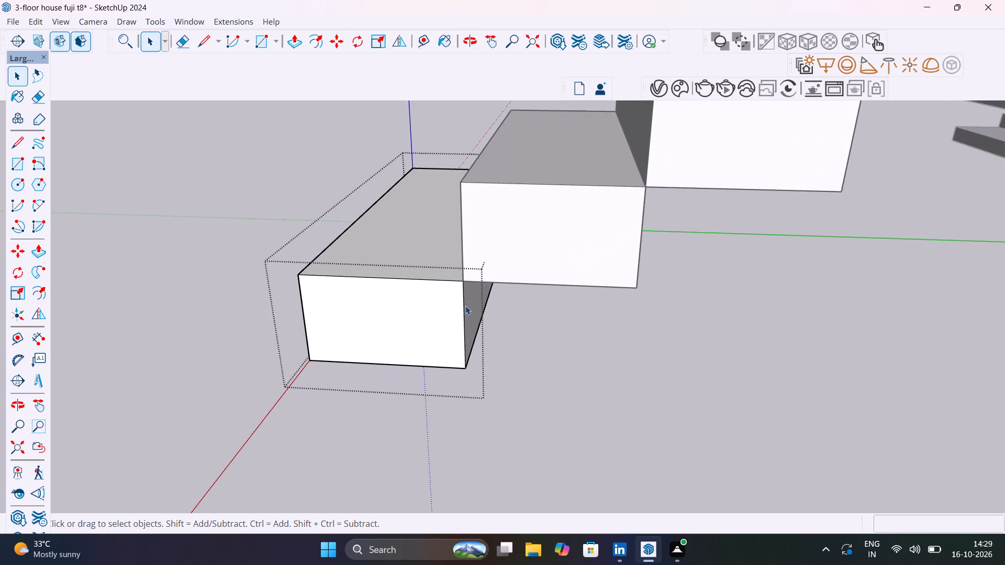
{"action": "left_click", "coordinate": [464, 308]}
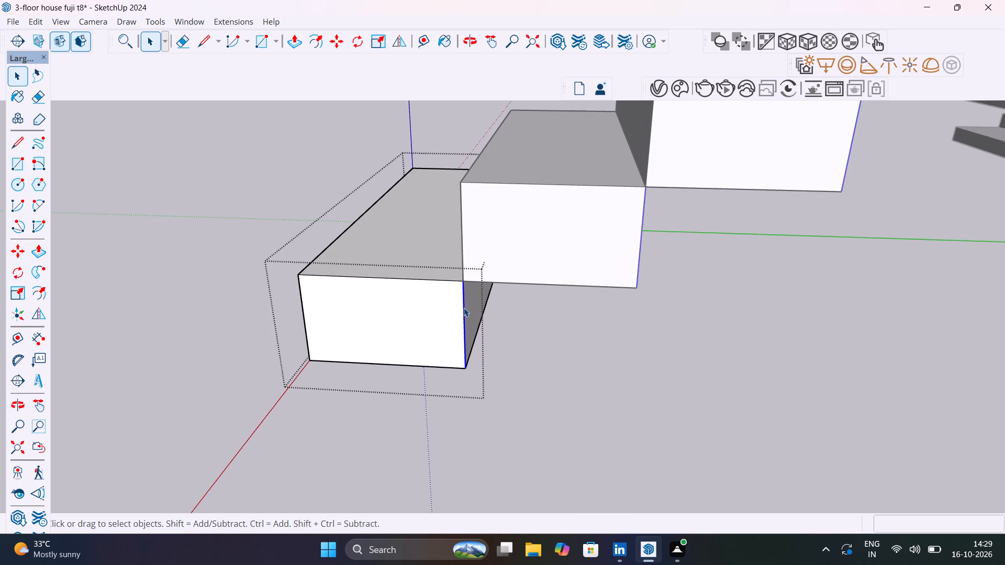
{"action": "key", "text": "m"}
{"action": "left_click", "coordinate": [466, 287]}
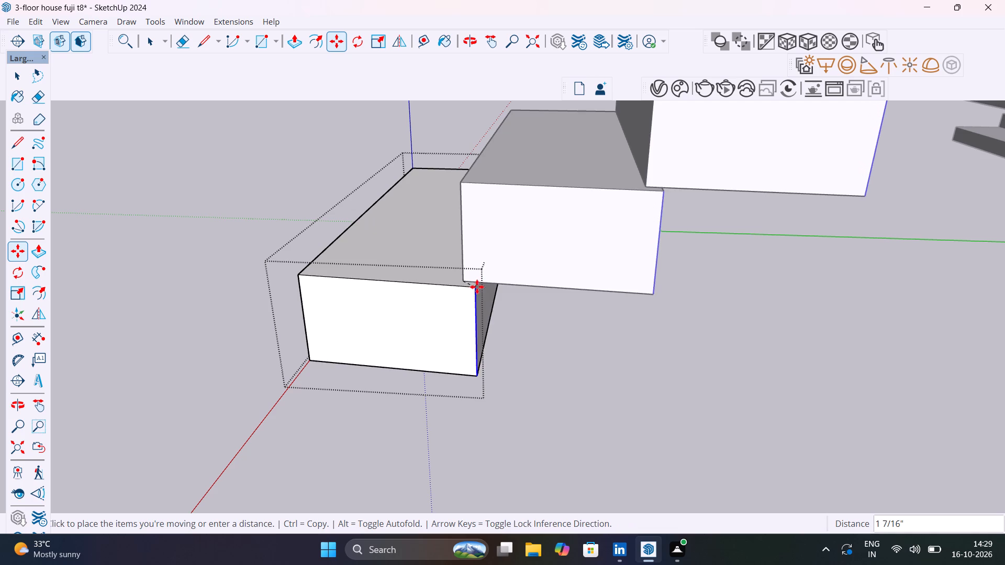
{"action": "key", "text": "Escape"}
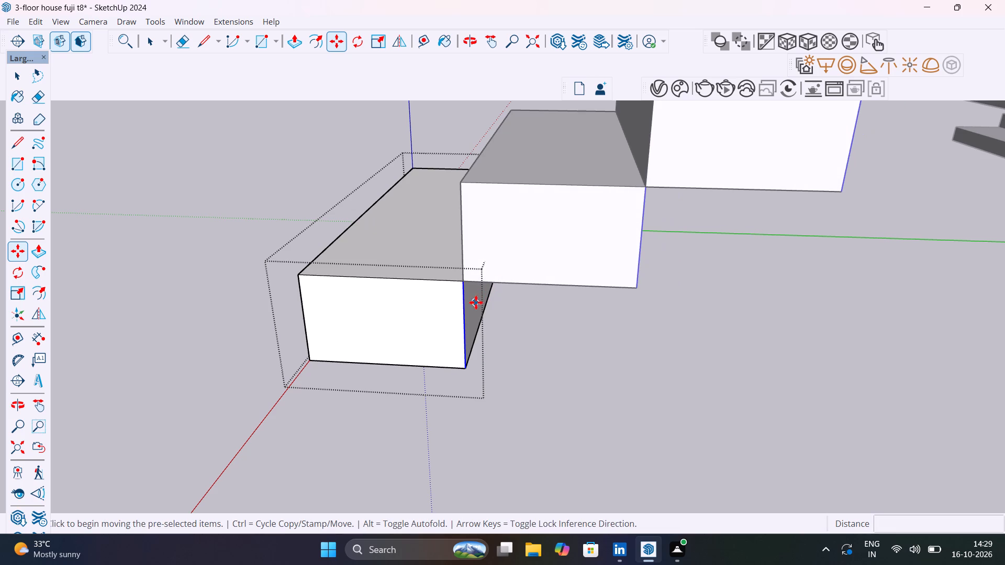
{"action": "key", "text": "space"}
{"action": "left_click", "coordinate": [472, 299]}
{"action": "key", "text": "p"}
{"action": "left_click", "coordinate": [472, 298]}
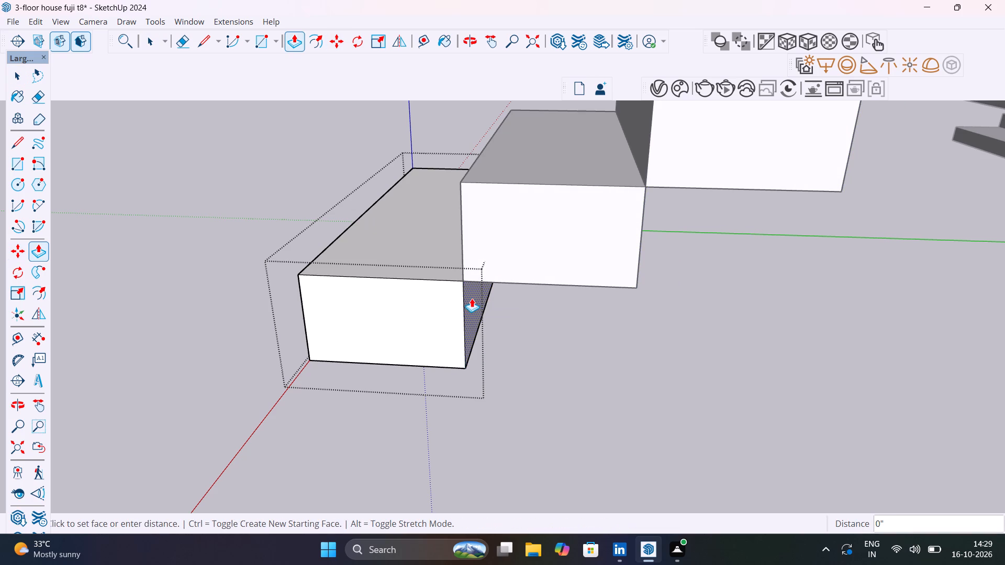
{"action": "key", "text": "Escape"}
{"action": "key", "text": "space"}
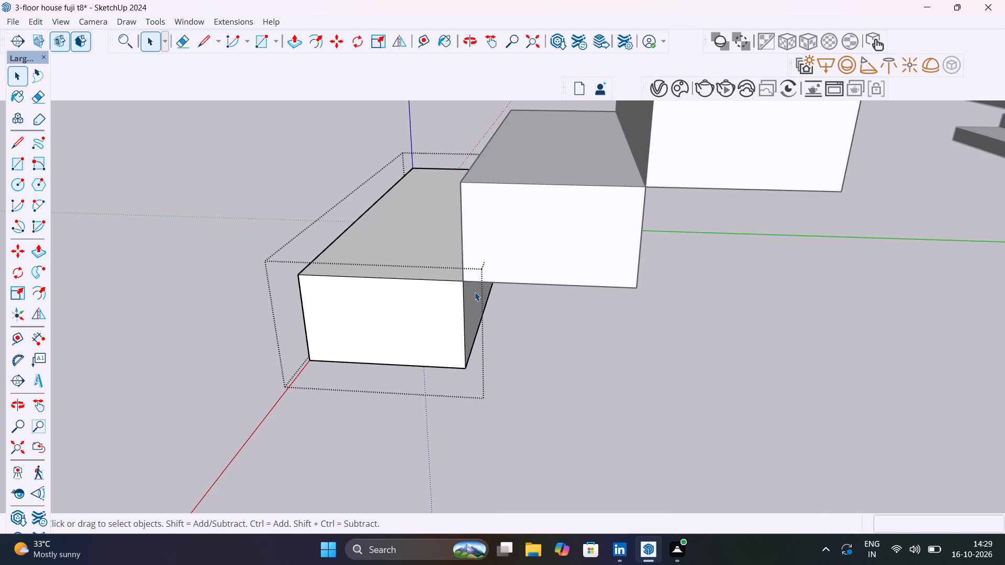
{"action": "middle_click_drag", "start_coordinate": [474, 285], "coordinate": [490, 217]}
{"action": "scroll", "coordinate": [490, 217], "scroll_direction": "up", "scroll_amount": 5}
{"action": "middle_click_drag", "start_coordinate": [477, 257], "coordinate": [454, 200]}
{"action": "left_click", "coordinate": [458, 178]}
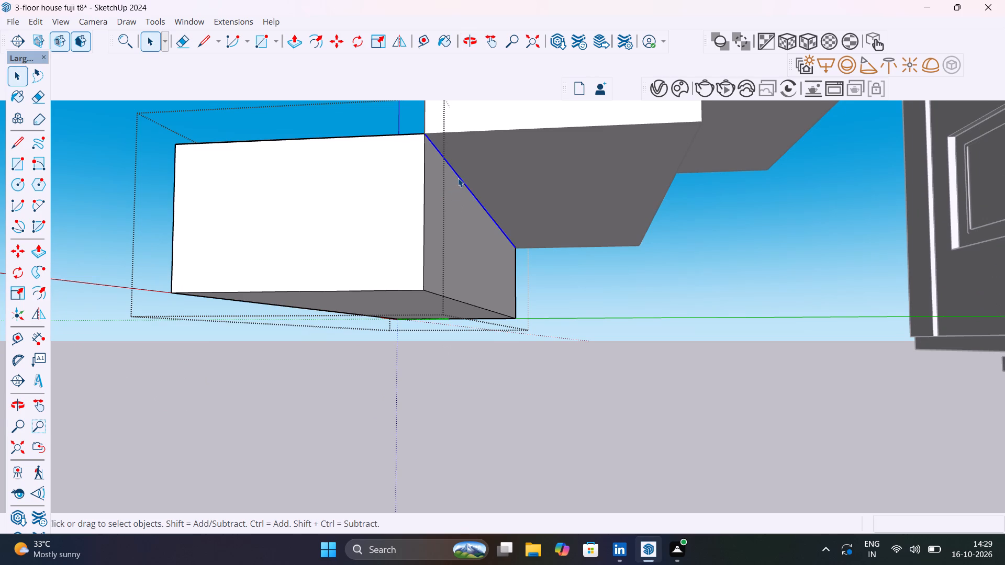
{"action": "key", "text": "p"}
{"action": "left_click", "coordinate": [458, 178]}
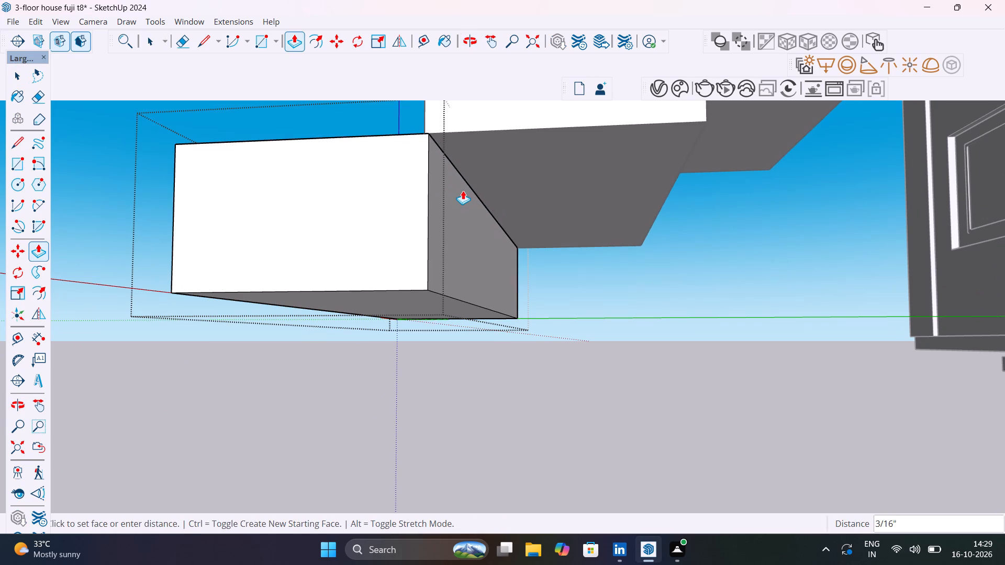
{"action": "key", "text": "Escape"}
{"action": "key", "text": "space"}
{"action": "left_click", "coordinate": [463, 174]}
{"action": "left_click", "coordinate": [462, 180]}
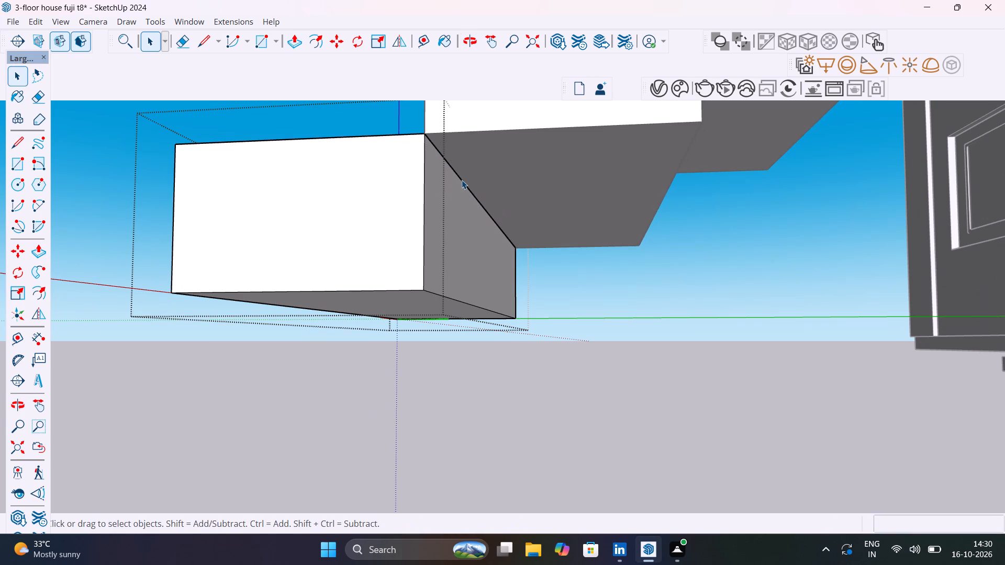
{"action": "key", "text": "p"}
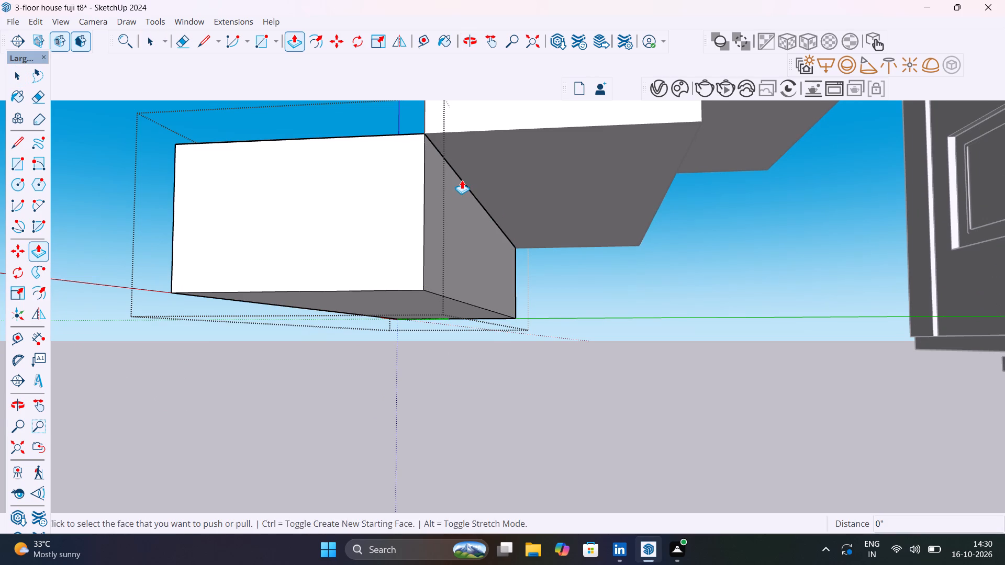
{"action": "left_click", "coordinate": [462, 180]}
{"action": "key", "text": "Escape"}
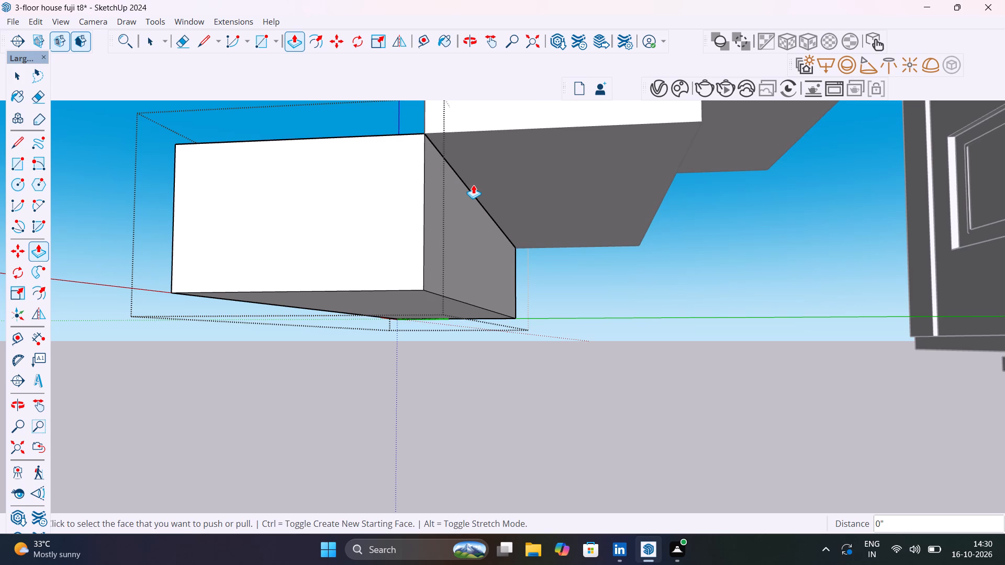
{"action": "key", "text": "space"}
Move the step component's upper rear edge 1' back along the green axis to slope the flight's underside, and close the component.
{"action": "left_click", "coordinate": [473, 185]}
{"action": "left_click", "coordinate": [472, 190]}
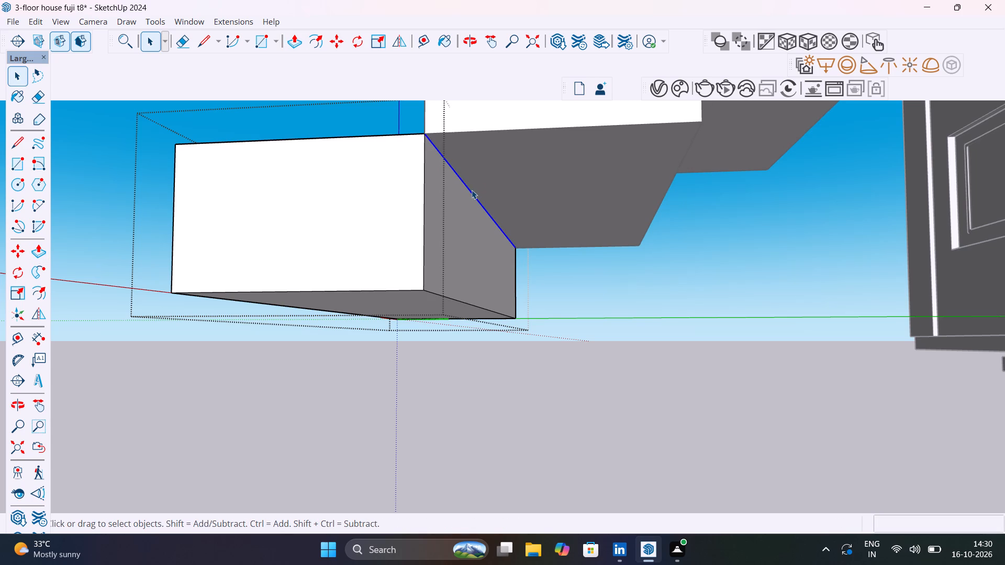
{"action": "key", "text": "m"}
{"action": "left_click", "coordinate": [426, 139]}
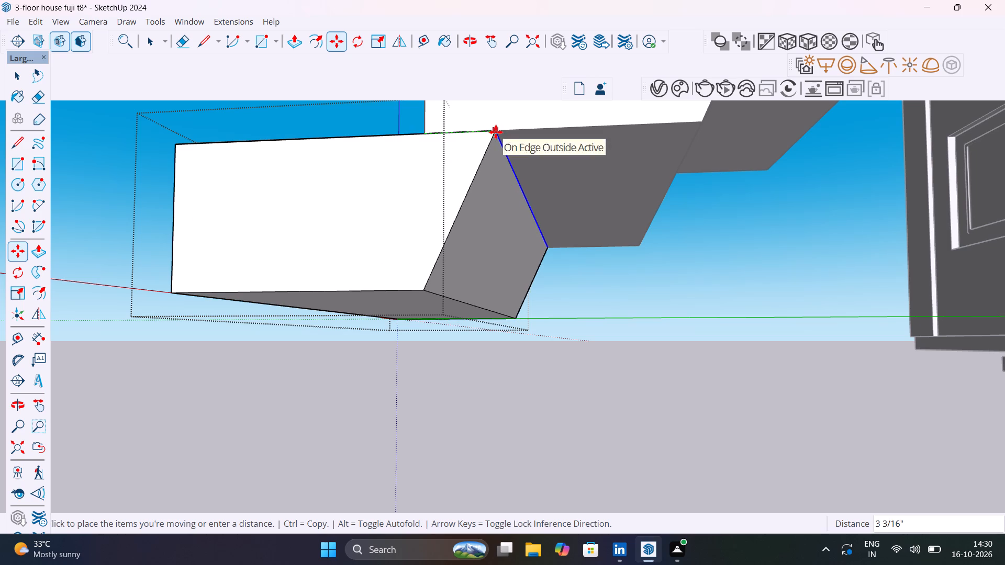
{"action": "scroll", "coordinate": [579, 129], "scroll_direction": "down", "scroll_amount": 9}
{"action": "middle_click_drag", "start_coordinate": [580, 162], "coordinate": [594, 190]}
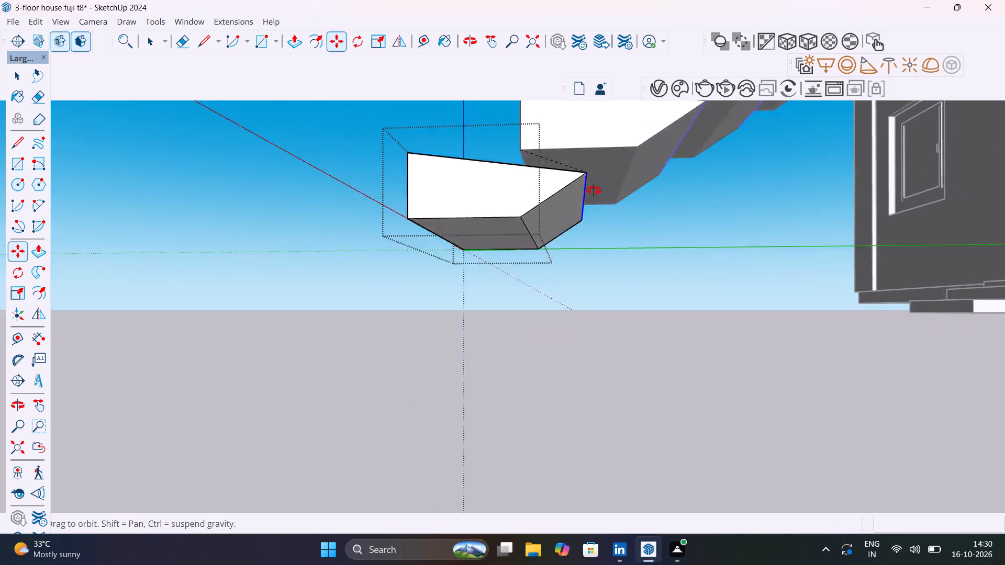
{"action": "middle_click_drag", "start_coordinate": [594, 190], "coordinate": [651, 261]}
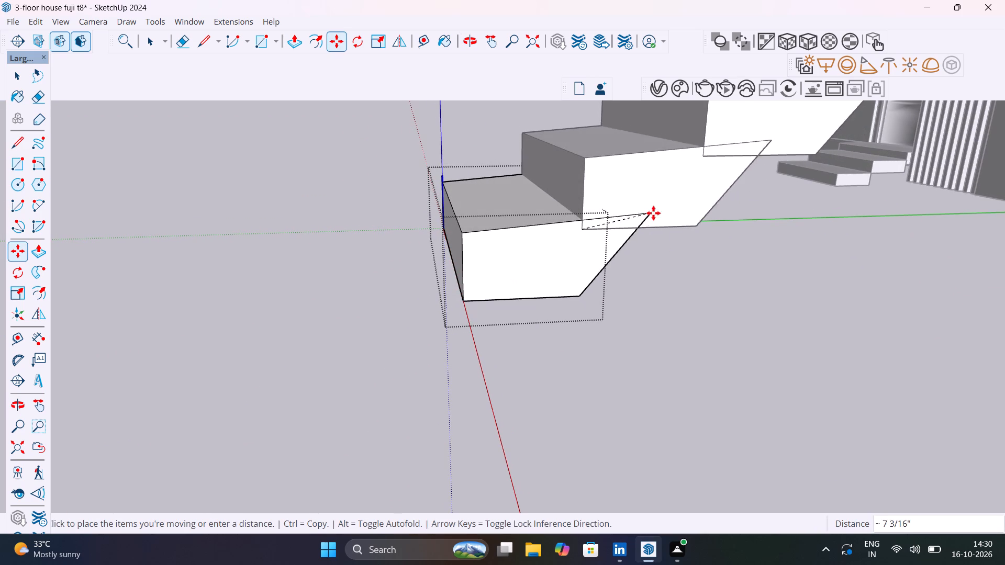
{"action": "left_click", "coordinate": [699, 224]}
{"action": "scroll", "coordinate": [597, 304], "scroll_direction": "down", "scroll_amount": 14}
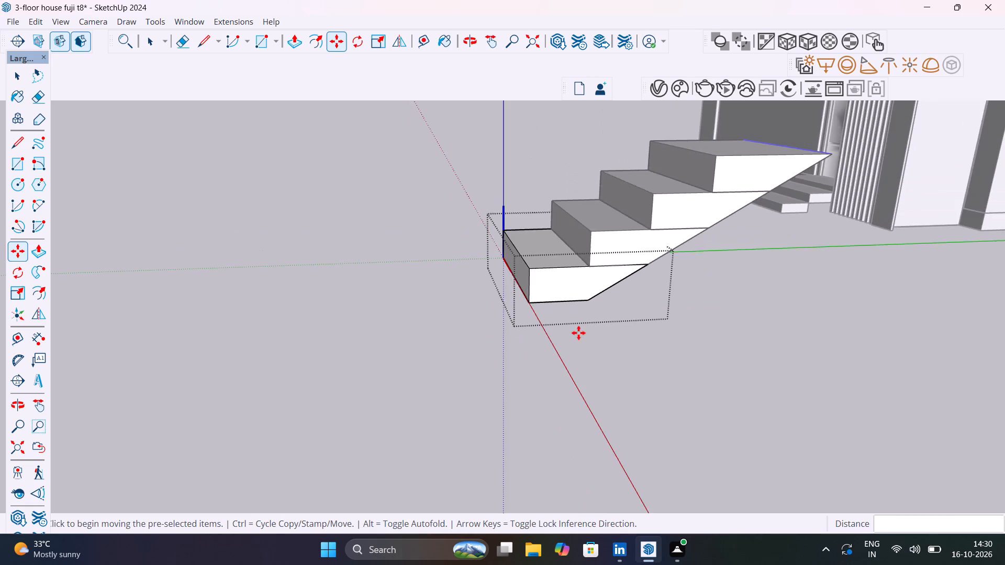
{"action": "scroll", "coordinate": [567, 345], "scroll_direction": "down", "scroll_amount": 7}
{"action": "middle_click_drag", "start_coordinate": [566, 361], "coordinate": [742, 361]}
{"action": "middle_click_drag", "start_coordinate": [605, 309], "coordinate": [690, 325]}
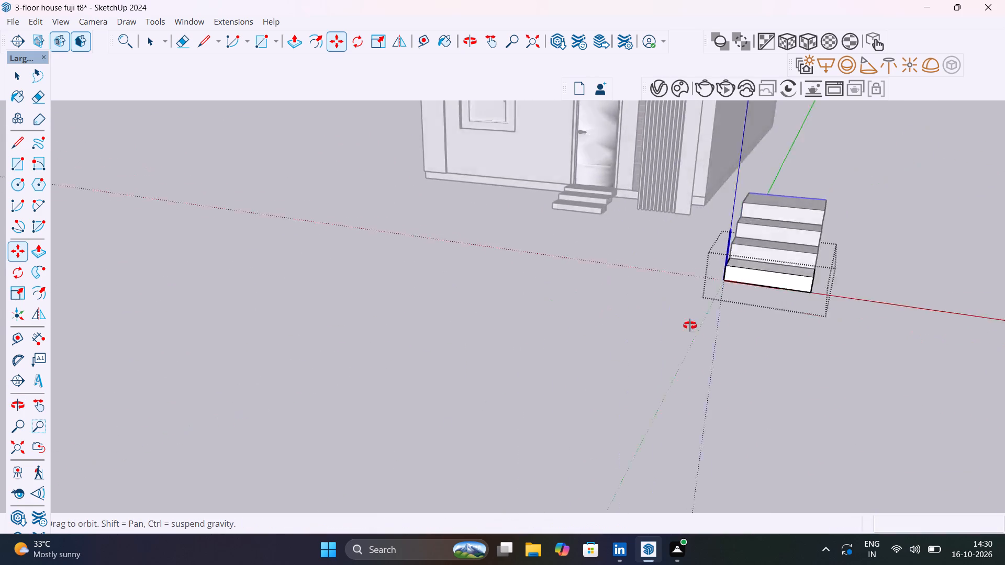
{"action": "middle_click_drag", "start_coordinate": [690, 325], "coordinate": [914, 351]}
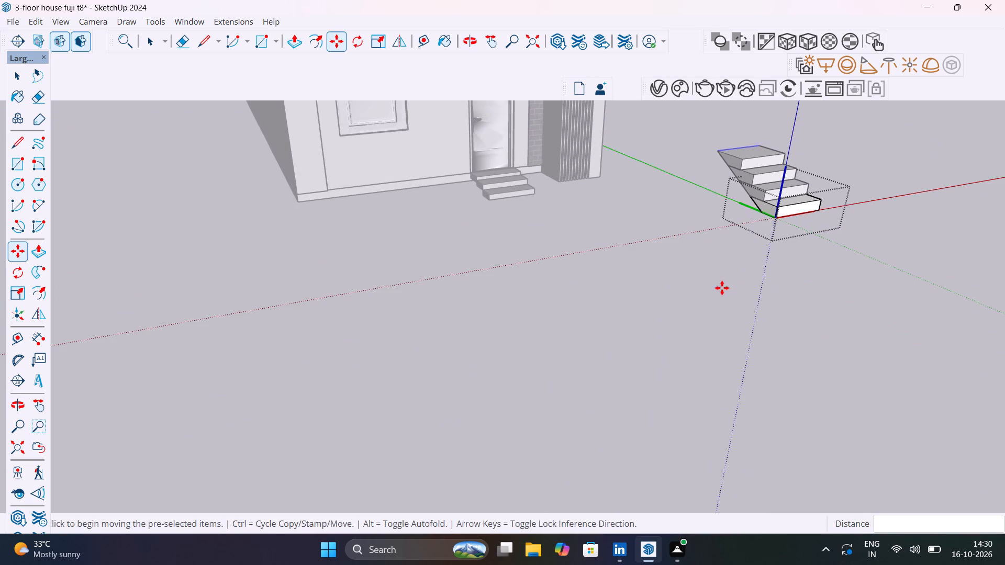
{"action": "key", "text": "space"}
{"action": "left_click", "coordinate": [707, 276]}
Delete the three old entrance steps in front of the front door.
{"action": "middle_click_drag", "start_coordinate": [644, 307], "coordinate": [636, 422], "text": "shift"}
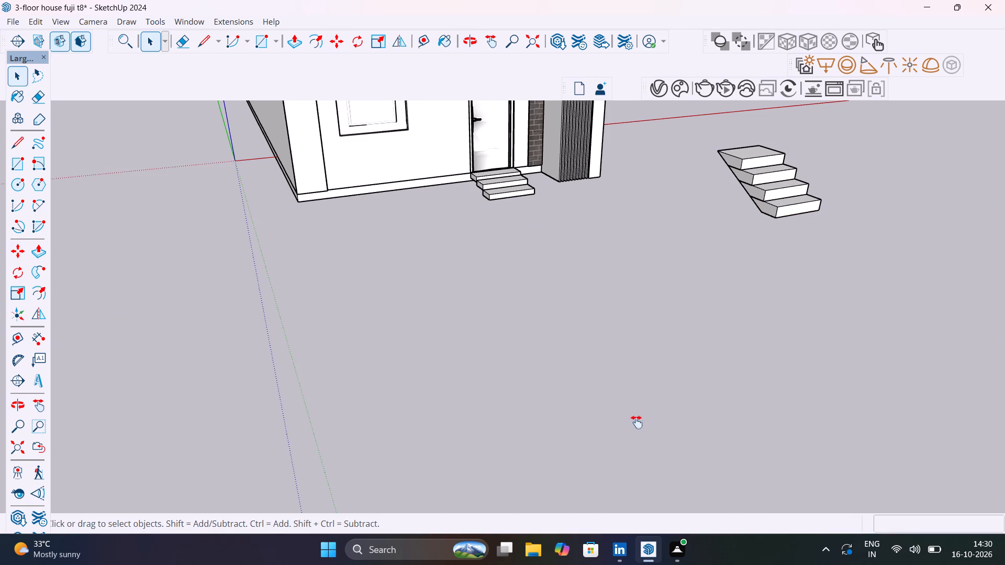
{"action": "middle_click_drag", "start_coordinate": [636, 422], "coordinate": [628, 443], "text": "shift"}
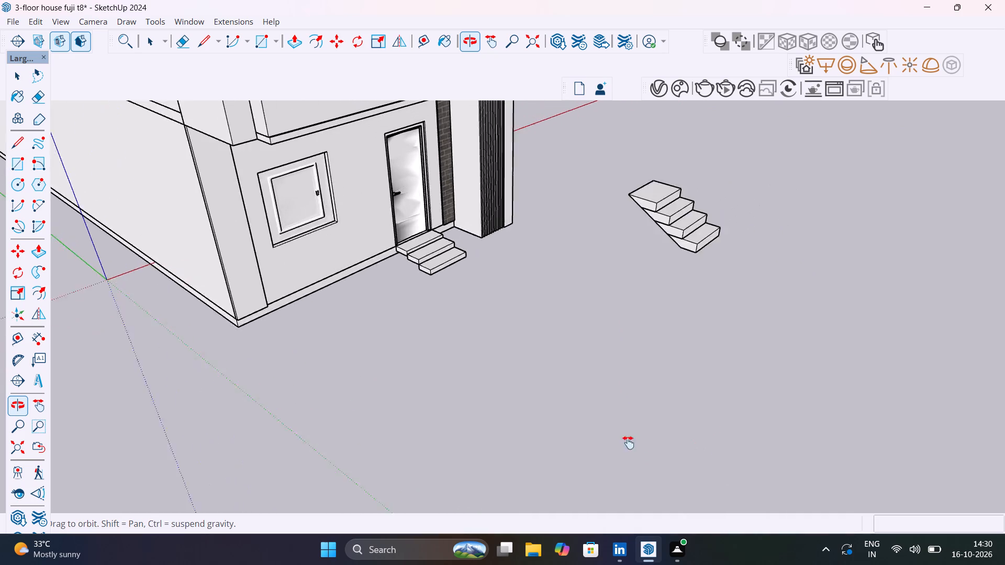
{"action": "middle_click_drag", "start_coordinate": [628, 443], "coordinate": [674, 483], "text": "shift"}
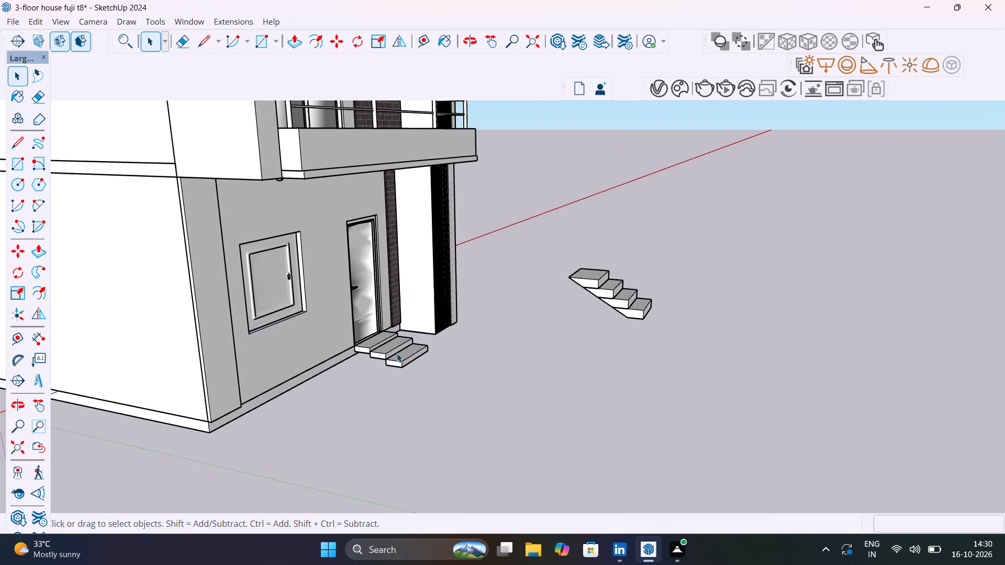
{"action": "scroll", "coordinate": [397, 353], "scroll_direction": "up", "scroll_amount": 9}
{"action": "left_click", "coordinate": [356, 326]}
{"action": "key", "text": "Delete"}
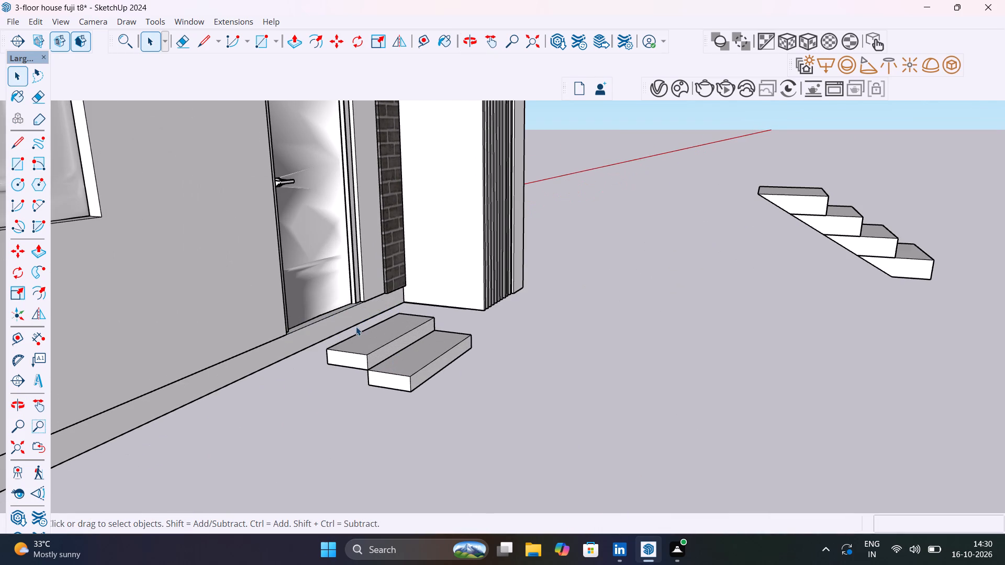
{"action": "left_click", "coordinate": [366, 345]}
{"action": "key", "text": "Delete"}
{"action": "left_click", "coordinate": [393, 370]}
{"action": "key", "text": "Delete"}
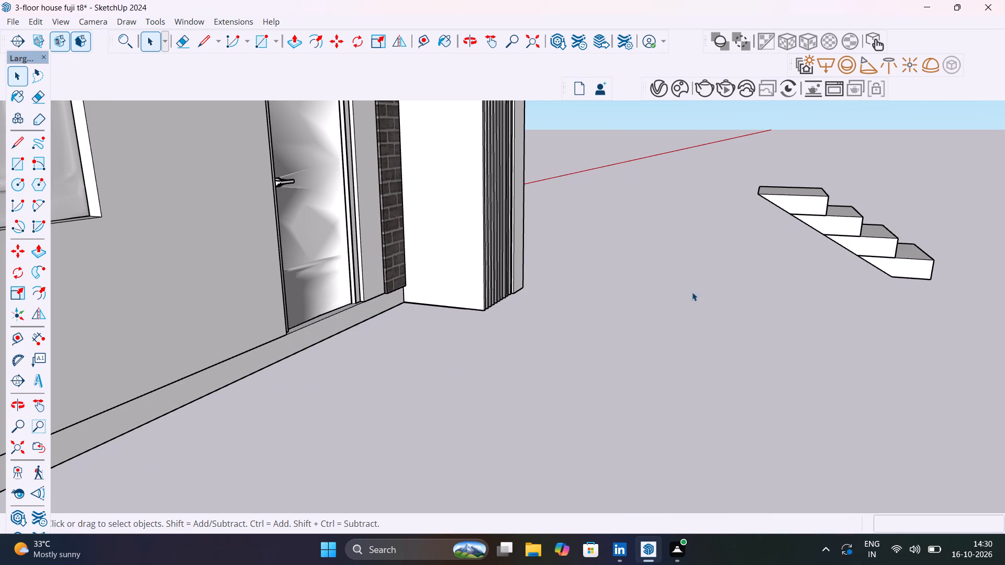
Select all four steps of the new flight and move them together about 13' 10" to just in front of the front door.
{"action": "middle_click_drag", "start_coordinate": [683, 326], "coordinate": [643, 474]}
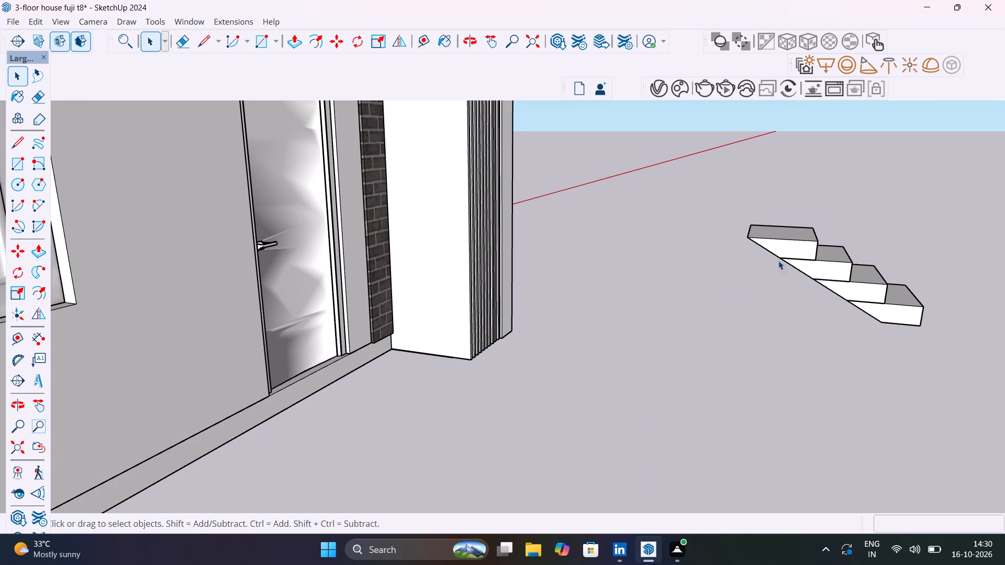
{"action": "left_click", "coordinate": [790, 236]}
{"action": "left_click", "coordinate": [820, 267], "text": "shift"}
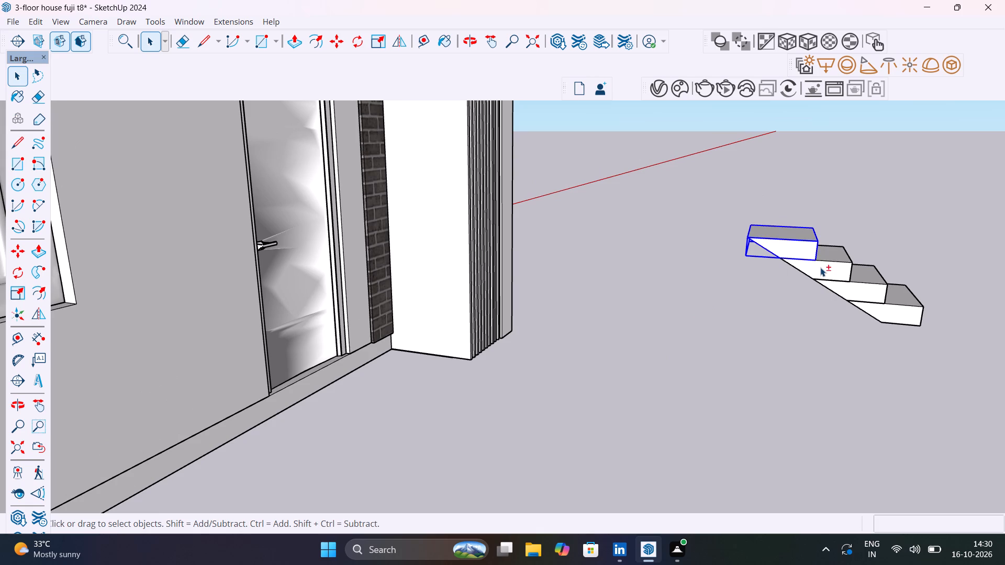
{"action": "left_click", "coordinate": [852, 293], "text": "shift"}
{"action": "left_click", "coordinate": [870, 313], "text": "shift"}
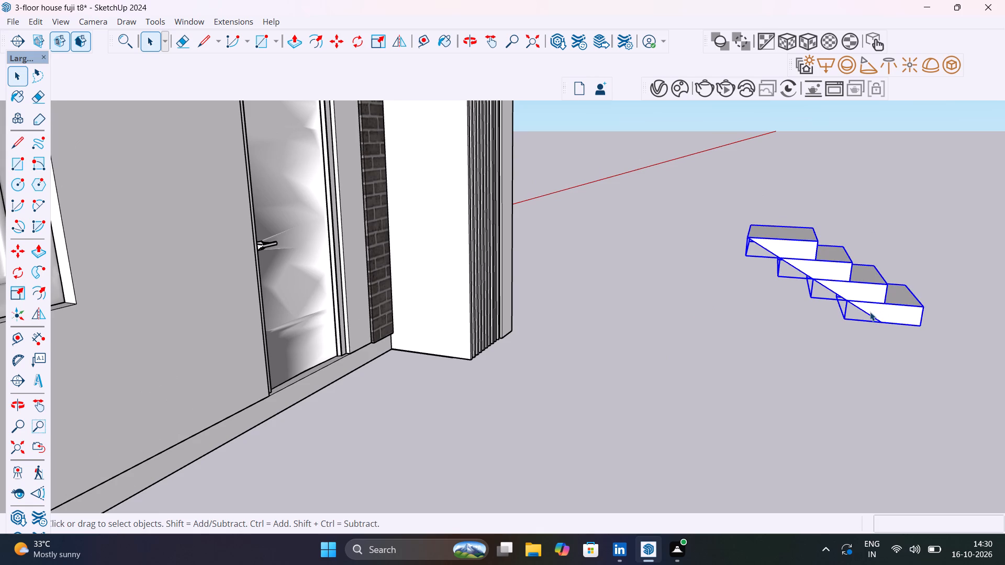
{"action": "key", "text": "m"}
{"action": "left_click", "coordinate": [751, 239]}
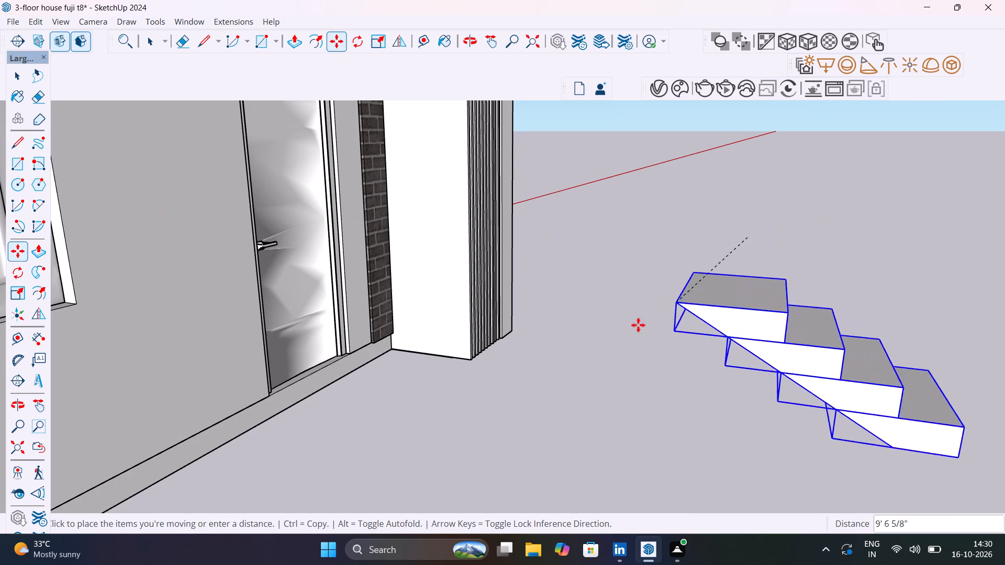
{"action": "scroll", "coordinate": [272, 402], "scroll_direction": "up", "scroll_amount": 8}
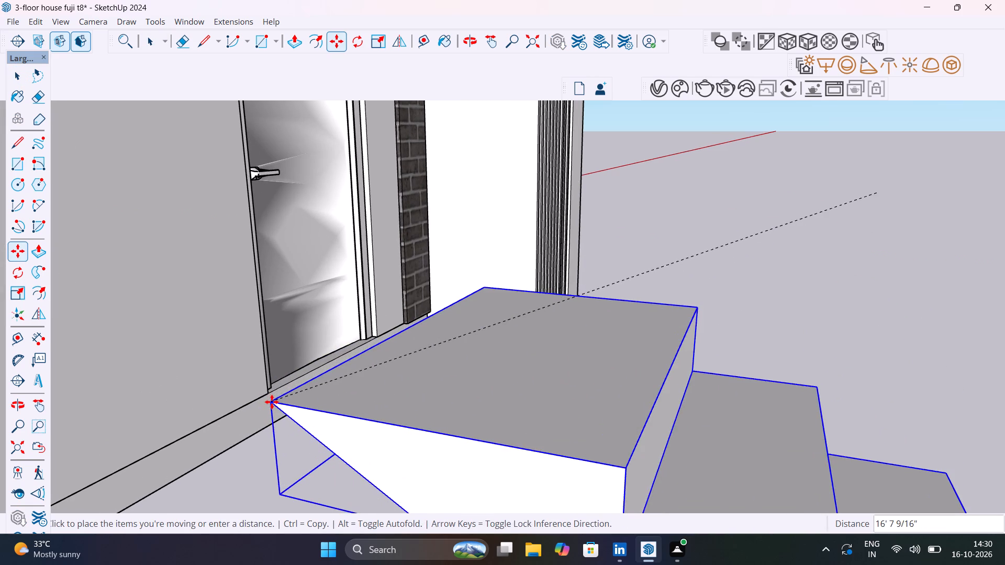
{"action": "scroll", "coordinate": [254, 404], "scroll_direction": "down", "scroll_amount": 2}
{"action": "middle_click_drag", "start_coordinate": [254, 403], "coordinate": [181, 481]}
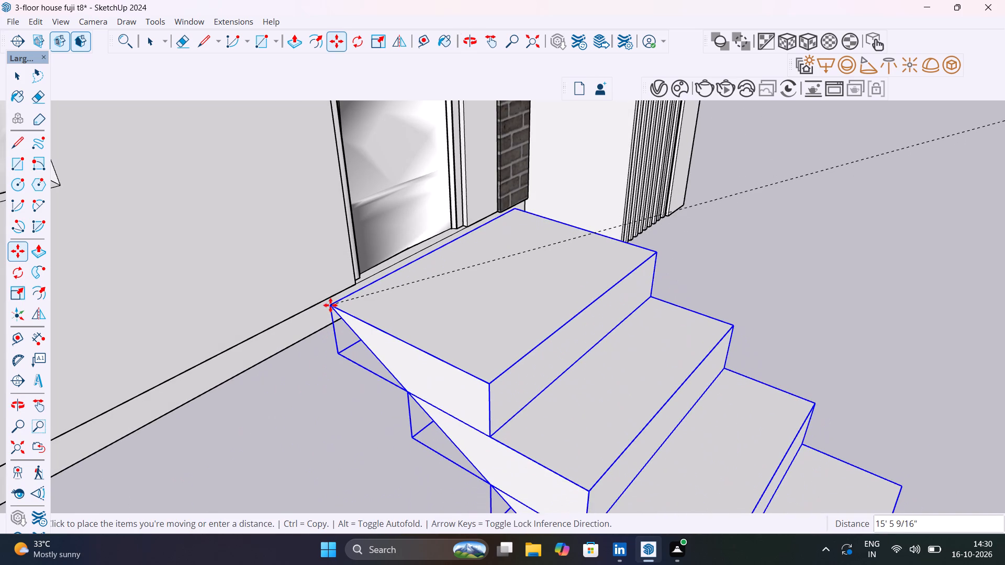
{"action": "scroll", "coordinate": [339, 302], "scroll_direction": "down", "scroll_amount": 20}
{"action": "scroll", "coordinate": [339, 302], "scroll_direction": "down", "scroll_amount": 2}
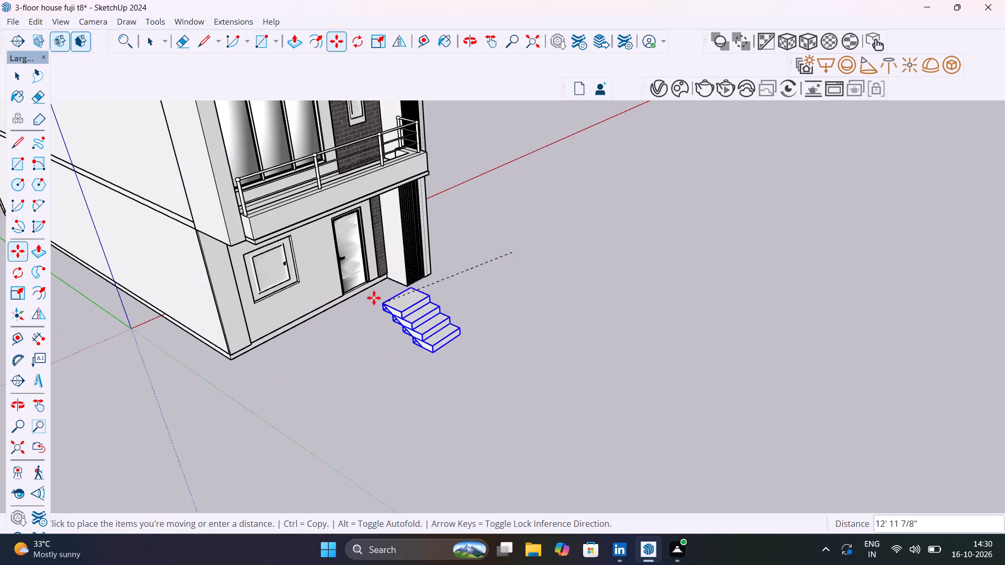
{"action": "middle_click_drag", "start_coordinate": [368, 295], "coordinate": [312, 391]}
{"action": "scroll", "coordinate": [368, 295], "scroll_direction": "down", "scroll_amount": 1}
{"action": "scroll", "coordinate": [312, 391], "scroll_direction": "up", "scroll_amount": 1}
{"action": "scroll", "coordinate": [365, 265], "scroll_direction": "up", "scroll_amount": 18}
{"action": "left_click", "coordinate": [365, 266]}
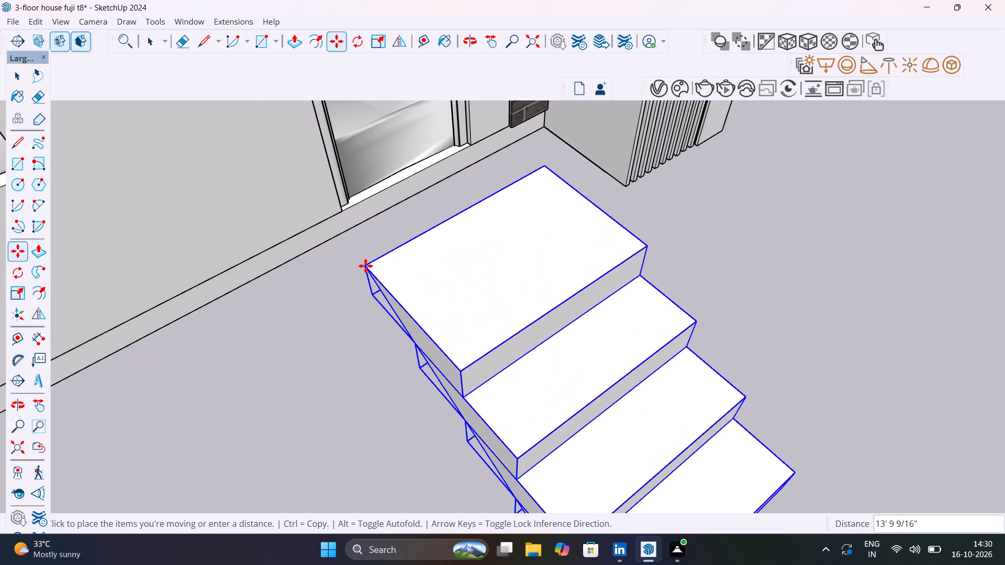
Move the flight about 4' 4" so the top step's upper rear corner meets the plinth edge at the front door's bottom corner.
{"action": "left_click", "coordinate": [367, 266]}
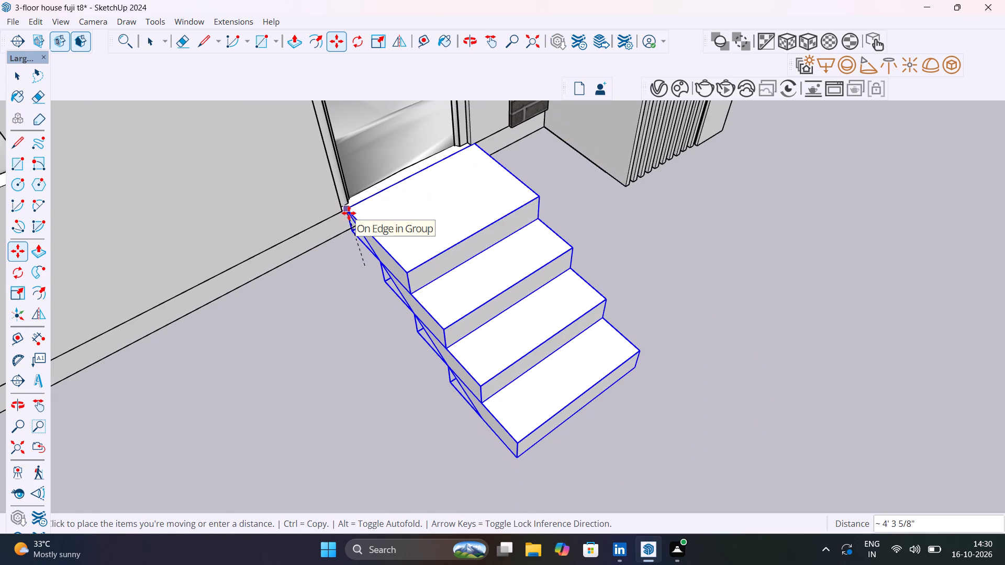
{"action": "left_click", "coordinate": [349, 213]}
{"action": "middle_click_drag", "start_coordinate": [399, 304], "coordinate": [583, 185]}
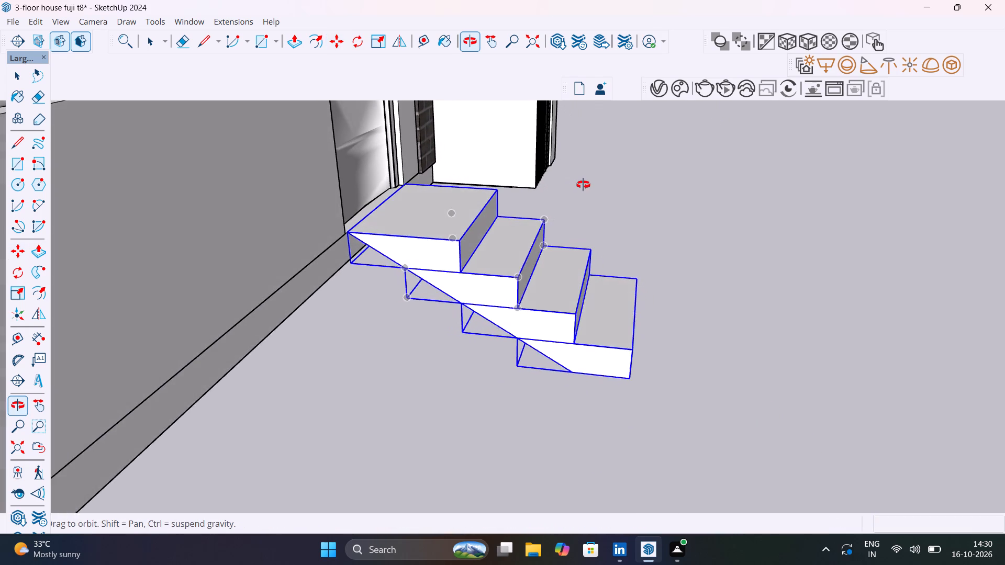
{"action": "middle_click_drag", "start_coordinate": [583, 185], "coordinate": [478, 183]}
{"action": "scroll", "coordinate": [478, 183], "scroll_direction": "up", "scroll_amount": 1}
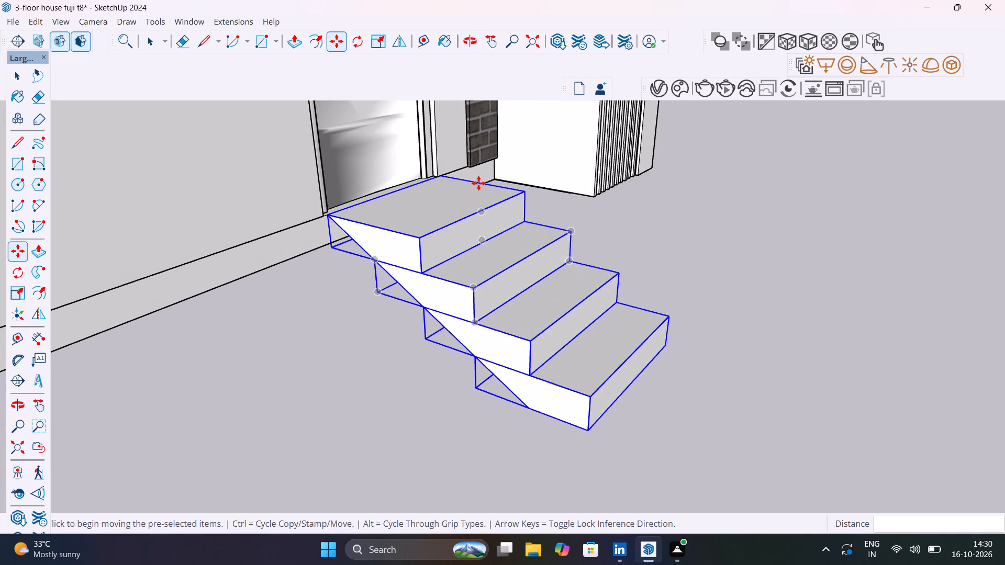
{"action": "key", "text": "space"}
{"action": "left_click", "coordinate": [608, 237]}
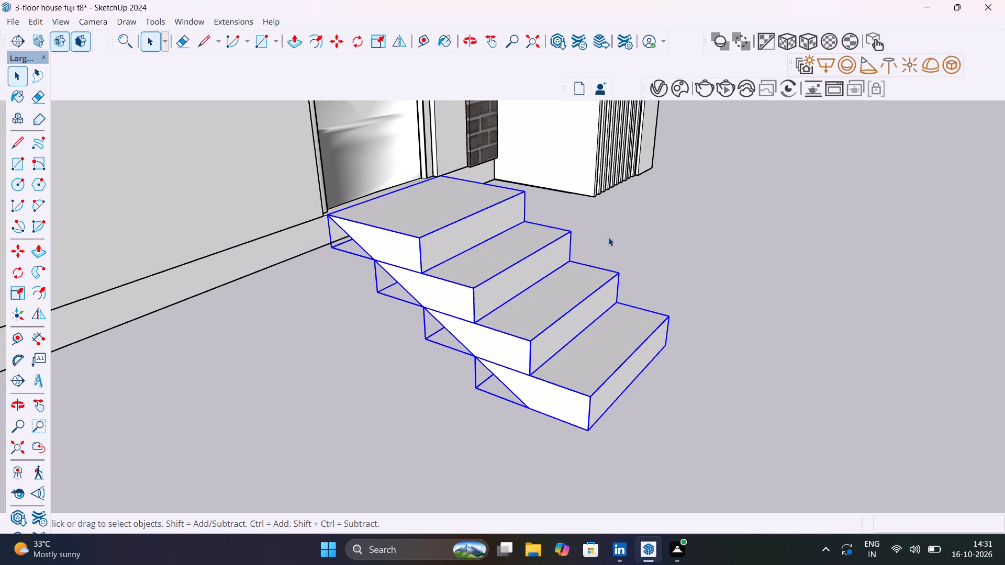
Examine how the new stair flight sits against the front door and plinth, from the side, above and front.
{"action": "scroll", "coordinate": [615, 239], "scroll_direction": "down", "scroll_amount": 13}
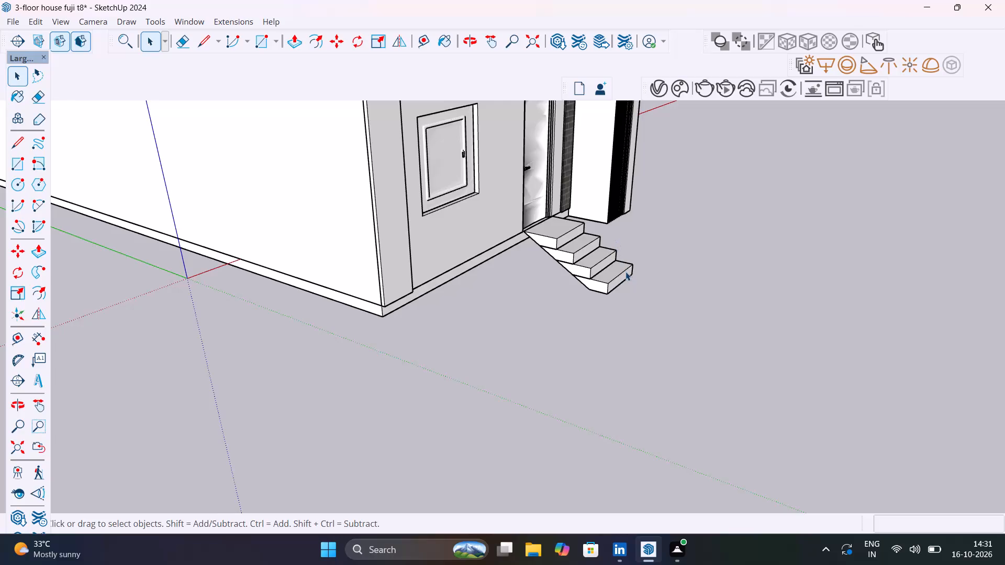
{"action": "middle_click_drag", "start_coordinate": [541, 263], "coordinate": [365, 232], "text": "shift"}
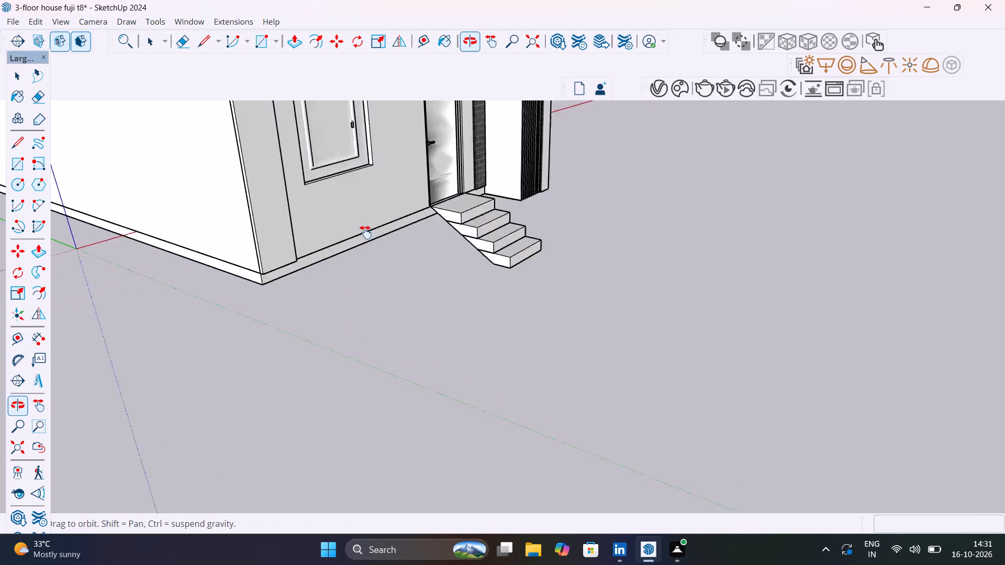
{"action": "middle_click_drag", "start_coordinate": [365, 232], "coordinate": [398, 238], "text": "shift"}
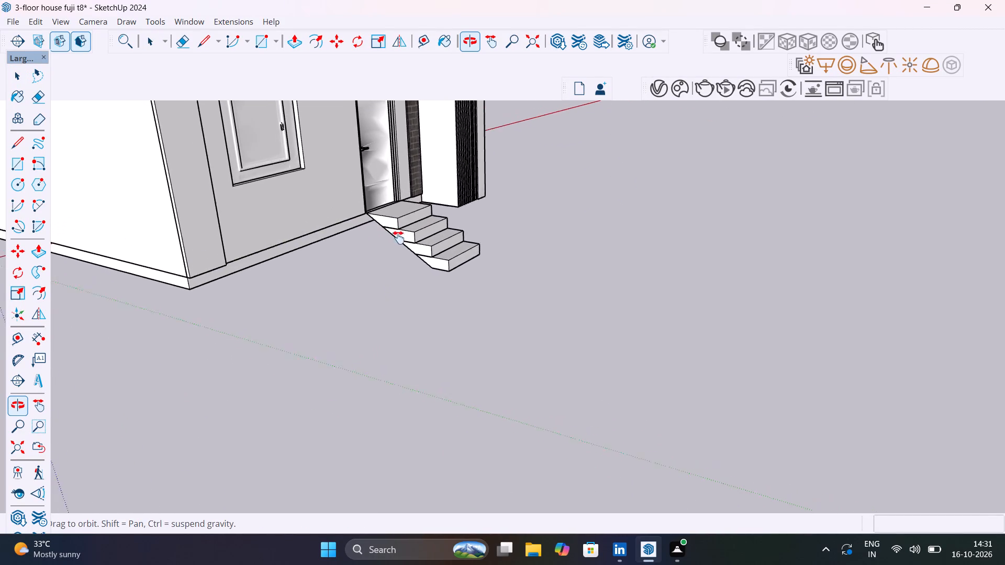
{"action": "middle_click_drag", "start_coordinate": [398, 238], "coordinate": [573, 250], "text": "shift"}
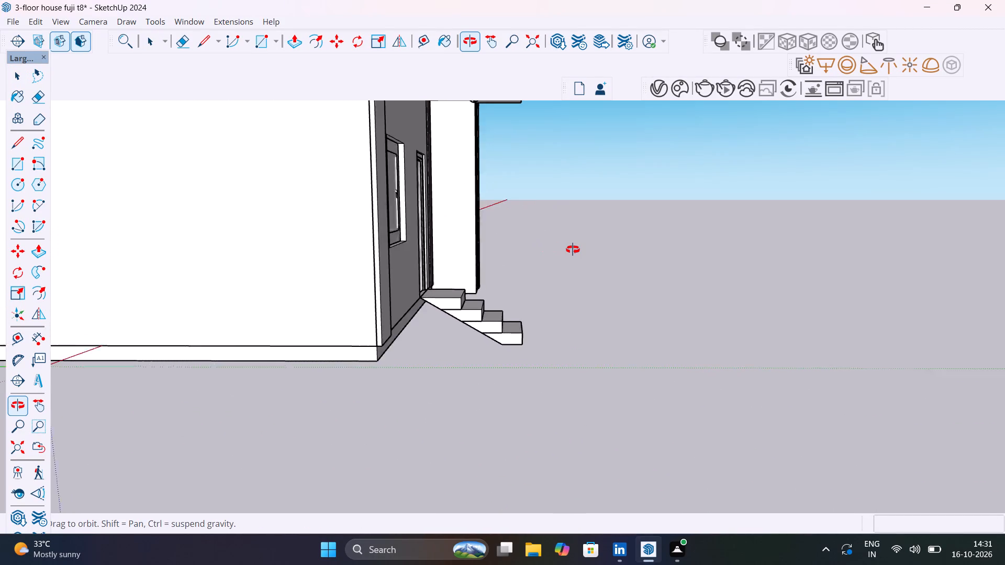
{"action": "middle_click_drag", "start_coordinate": [573, 250], "coordinate": [456, 382], "text": "shift"}
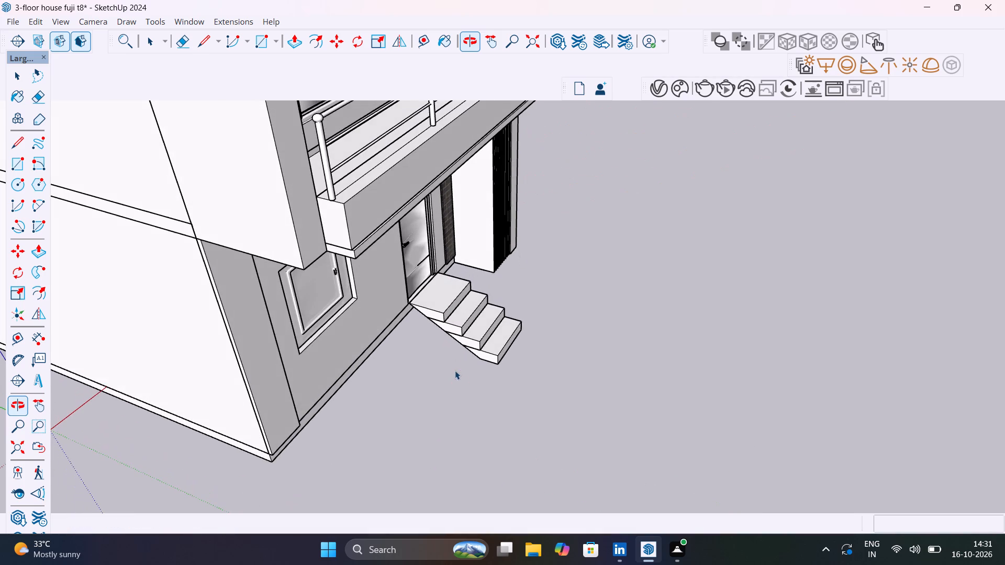
{"action": "scroll", "coordinate": [482, 336], "scroll_direction": "down", "scroll_amount": 12}
{"action": "middle_click_drag", "start_coordinate": [483, 325], "coordinate": [263, 187]}
{"action": "scroll", "coordinate": [409, 280], "scroll_direction": "down", "scroll_amount": 7}
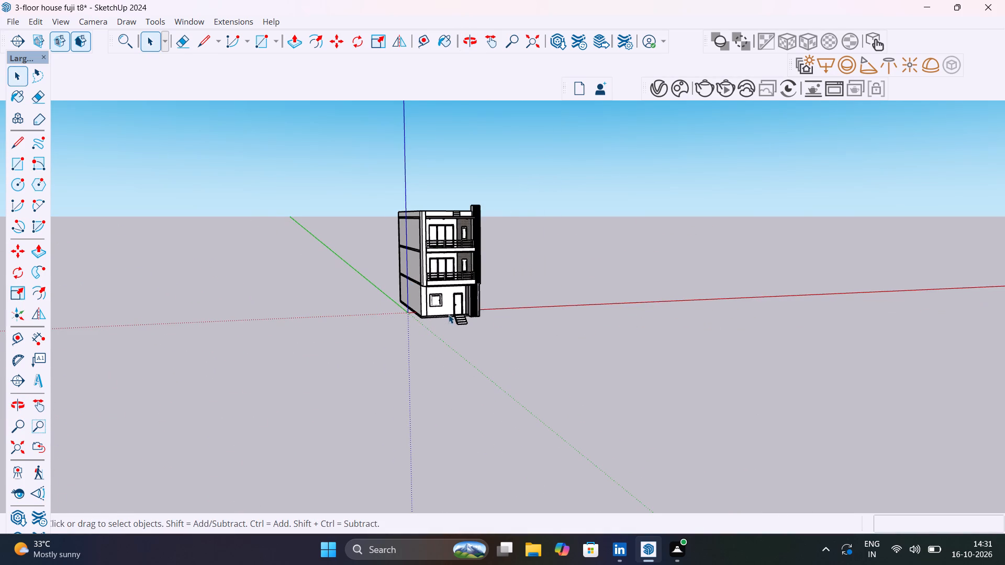
{"action": "scroll", "coordinate": [459, 312], "scroll_direction": "up", "scroll_amount": 15}
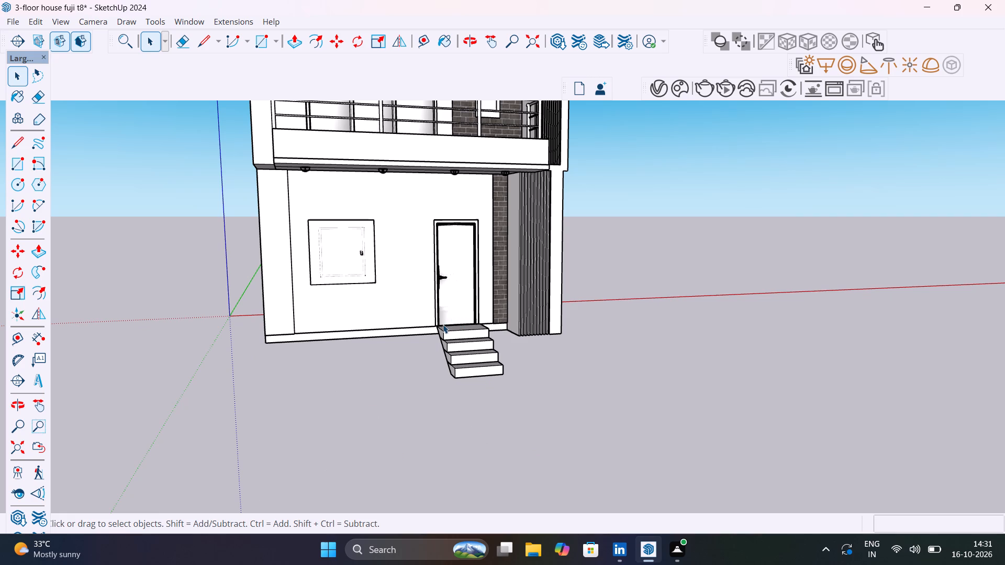
{"action": "scroll", "coordinate": [467, 264], "scroll_direction": "up", "scroll_amount": 5}
{"action": "middle_click_drag", "start_coordinate": [492, 314], "coordinate": [447, 303]}
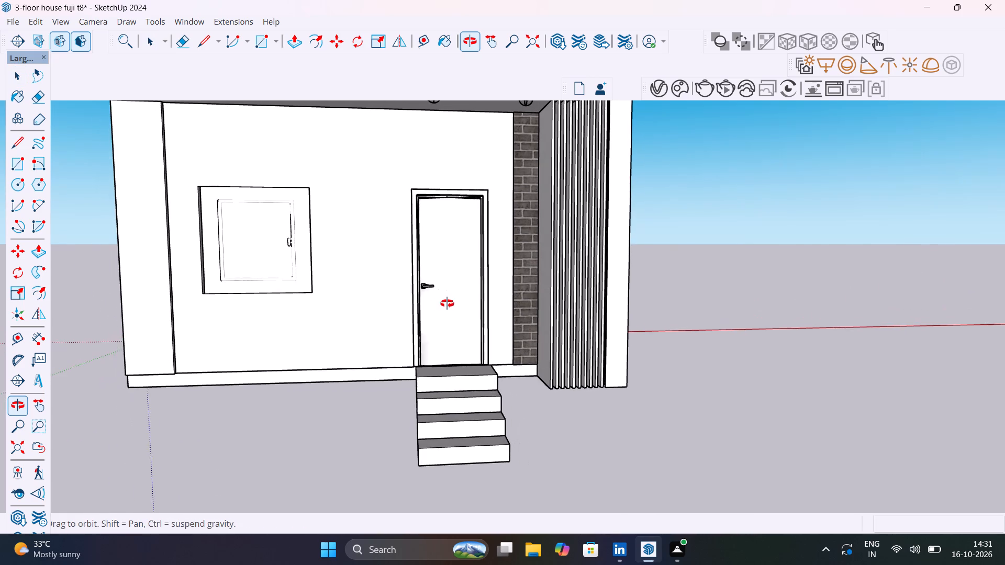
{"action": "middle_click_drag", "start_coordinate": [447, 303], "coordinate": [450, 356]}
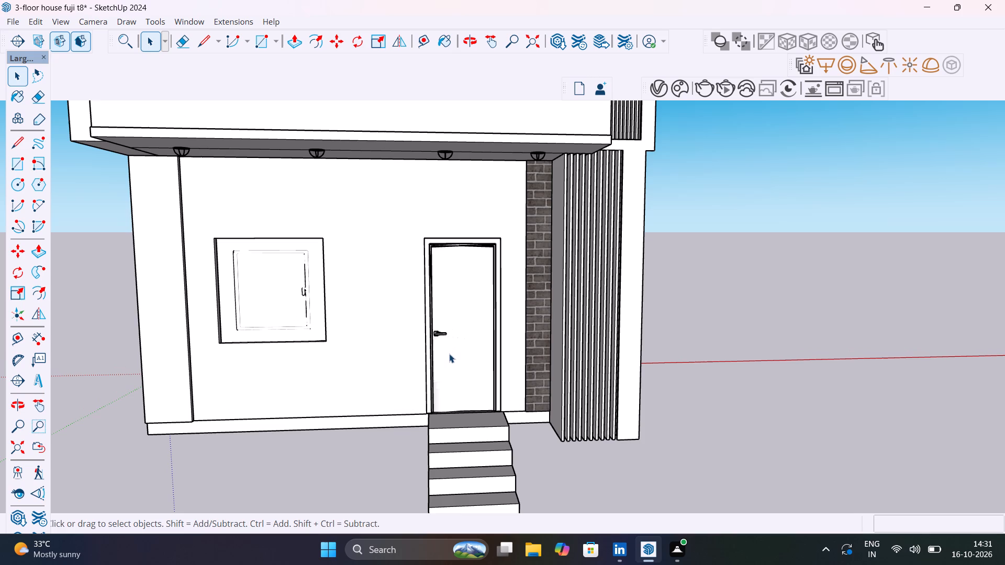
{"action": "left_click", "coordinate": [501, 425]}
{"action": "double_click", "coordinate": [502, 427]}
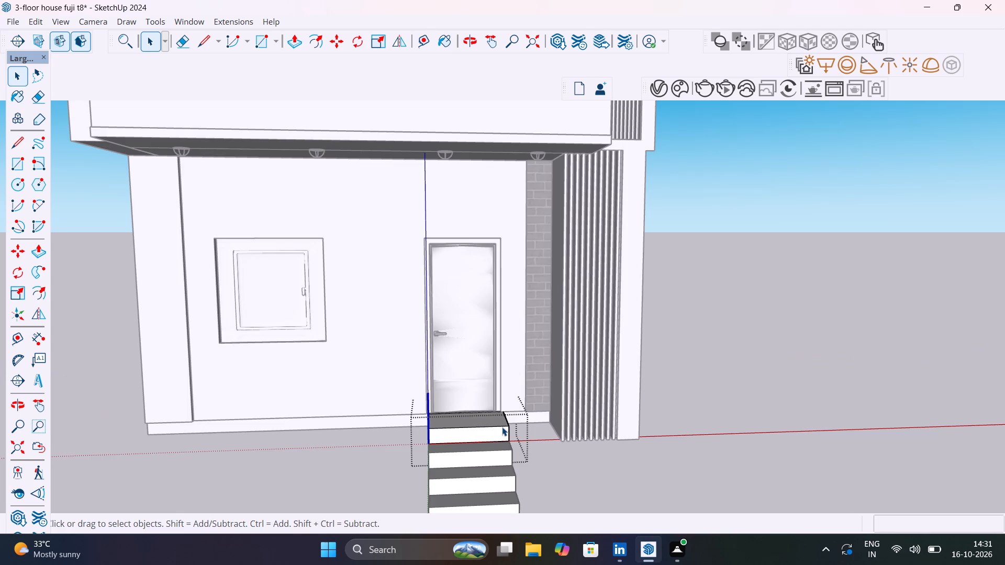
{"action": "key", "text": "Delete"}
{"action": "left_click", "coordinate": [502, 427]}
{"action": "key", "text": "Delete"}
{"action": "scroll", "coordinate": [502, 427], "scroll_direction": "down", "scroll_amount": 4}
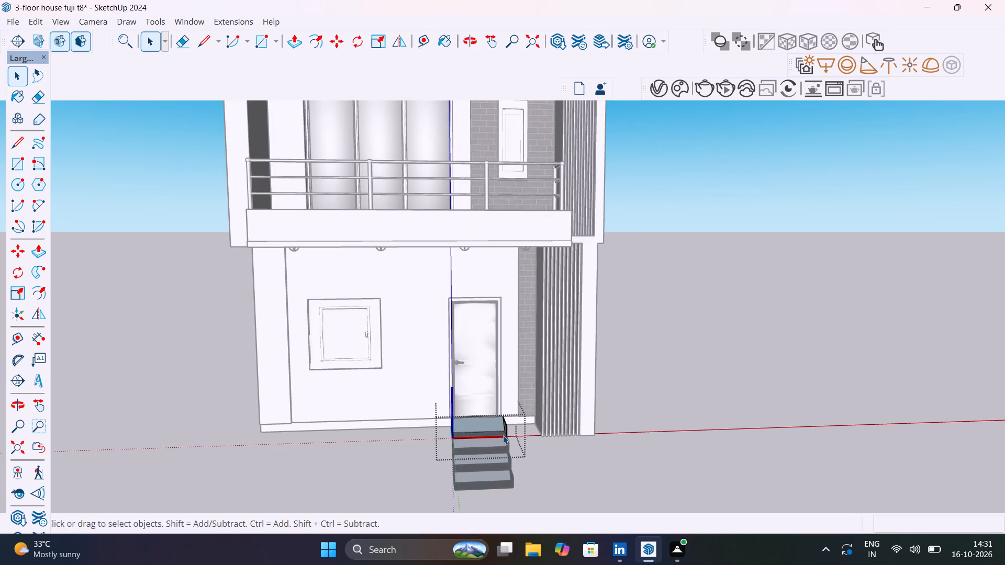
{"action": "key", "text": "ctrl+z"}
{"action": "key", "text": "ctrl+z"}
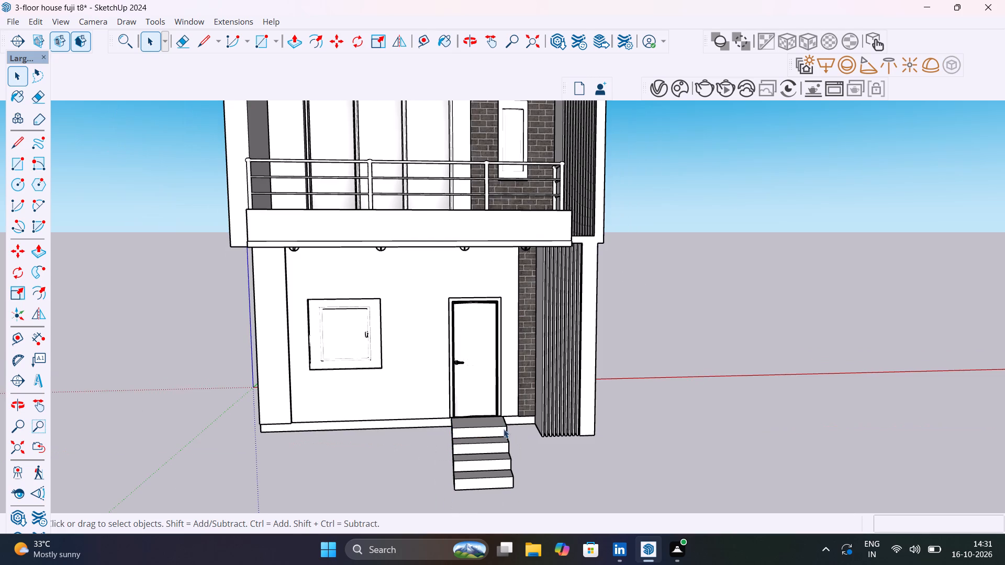
Delete all four steps of the stair flight in front of the front door, one after another.
{"action": "left_click", "coordinate": [504, 425]}
{"action": "key", "text": "Delete"}
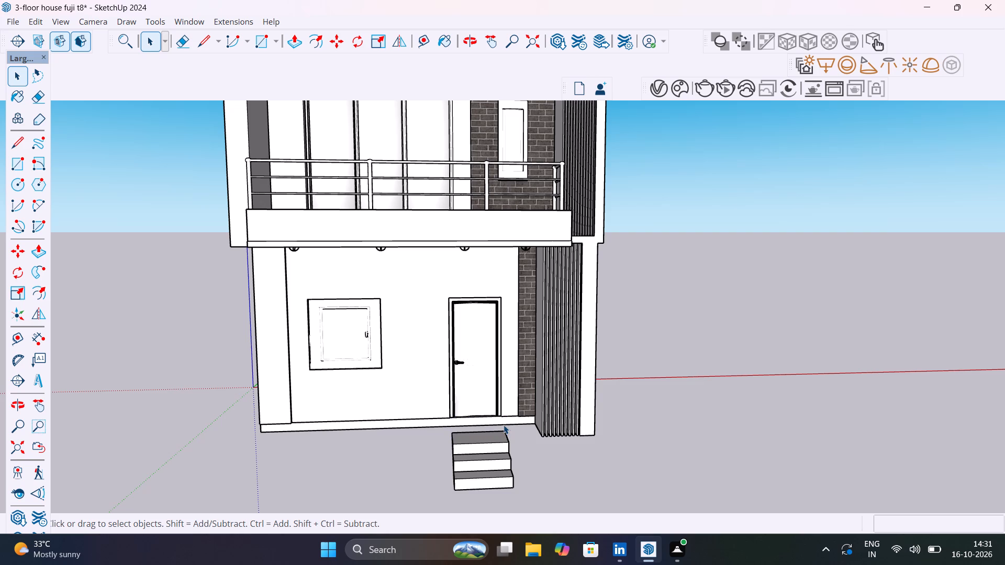
{"action": "left_click", "coordinate": [501, 444]}
{"action": "key", "text": "Delete"}
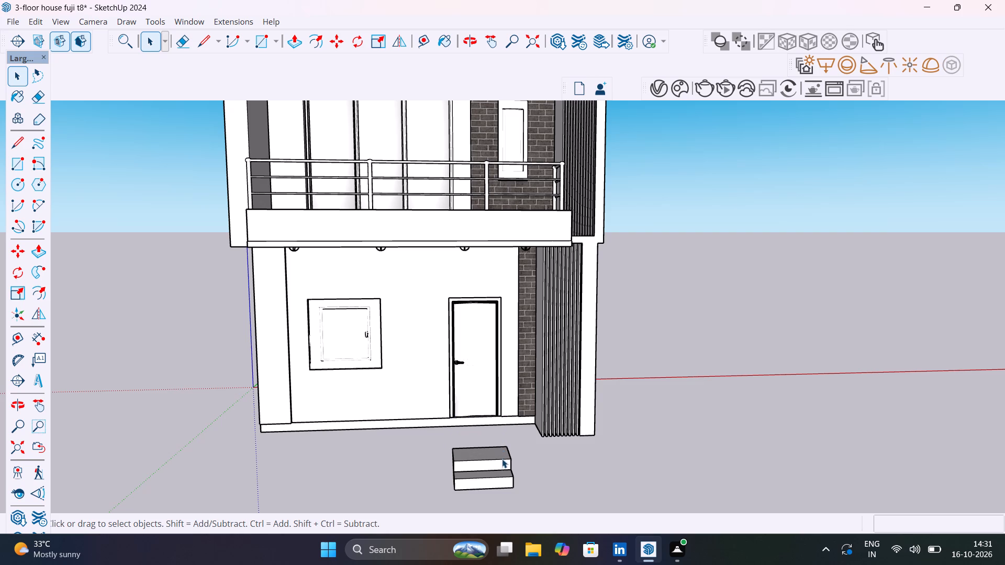
{"action": "left_click", "coordinate": [502, 462]}
{"action": "key", "text": "Delete"}
{"action": "left_click", "coordinate": [505, 477]}
{"action": "key", "text": "Delete"}
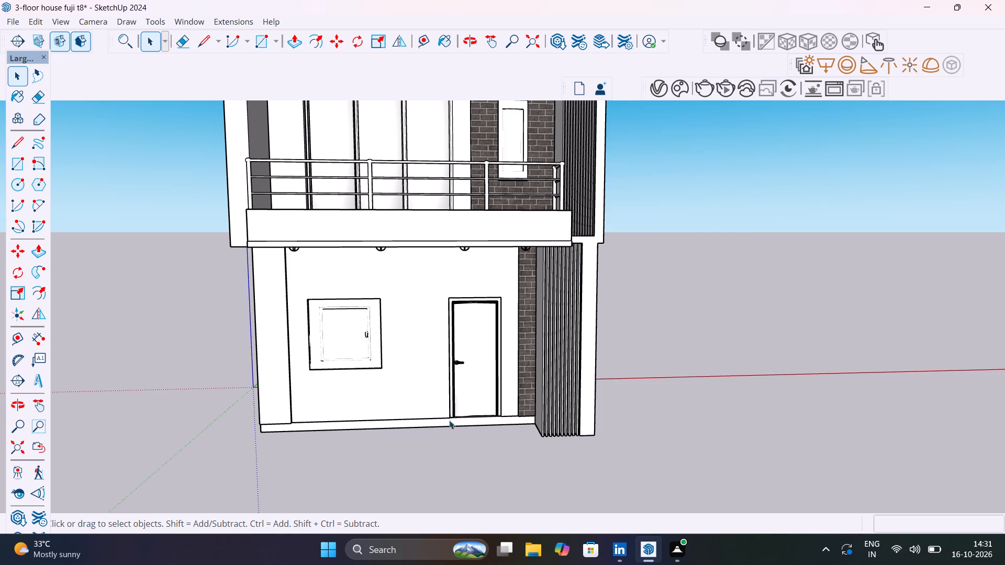
Draw a rectangle about 4' 6" by 11" on the ground against the plinth, below the front door.
{"action": "scroll", "coordinate": [463, 414], "scroll_direction": "up", "scroll_amount": 2}
{"action": "middle_click_drag", "start_coordinate": [463, 413], "coordinate": [453, 483]}
{"action": "scroll", "coordinate": [468, 412], "scroll_direction": "up", "scroll_amount": 5}
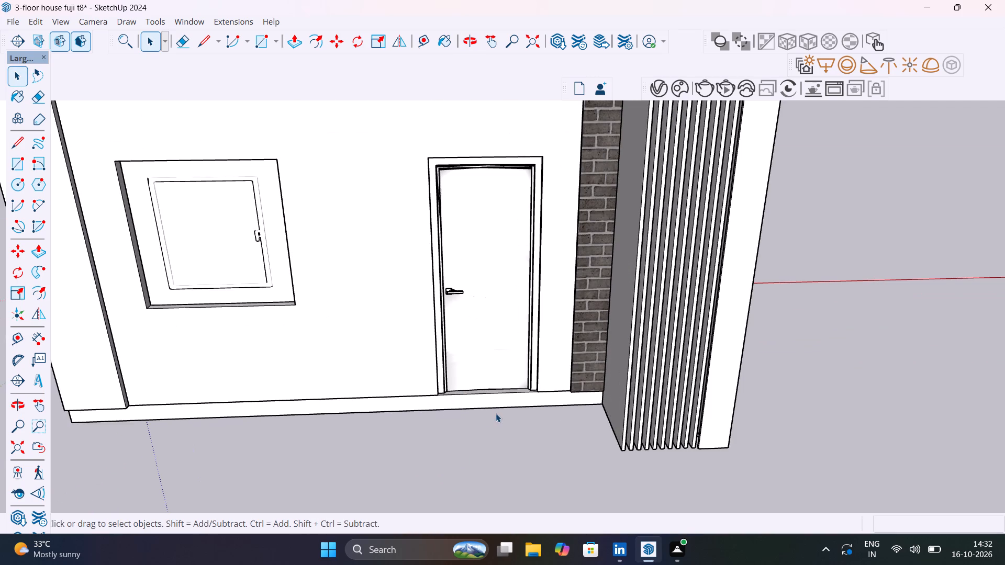
{"action": "middle_click_drag", "start_coordinate": [469, 403], "coordinate": [410, 396]}
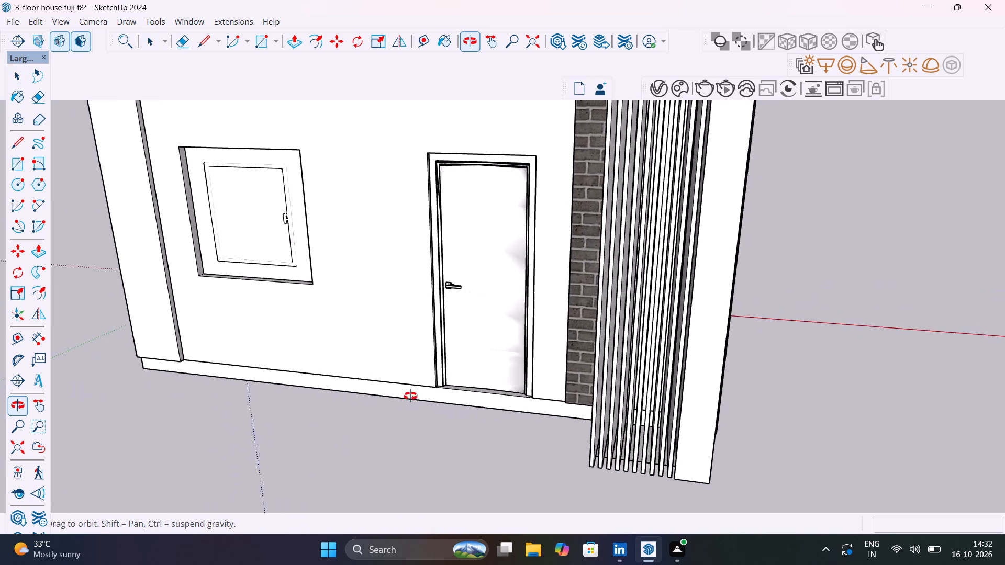
{"action": "middle_click_drag", "start_coordinate": [410, 396], "coordinate": [464, 434]}
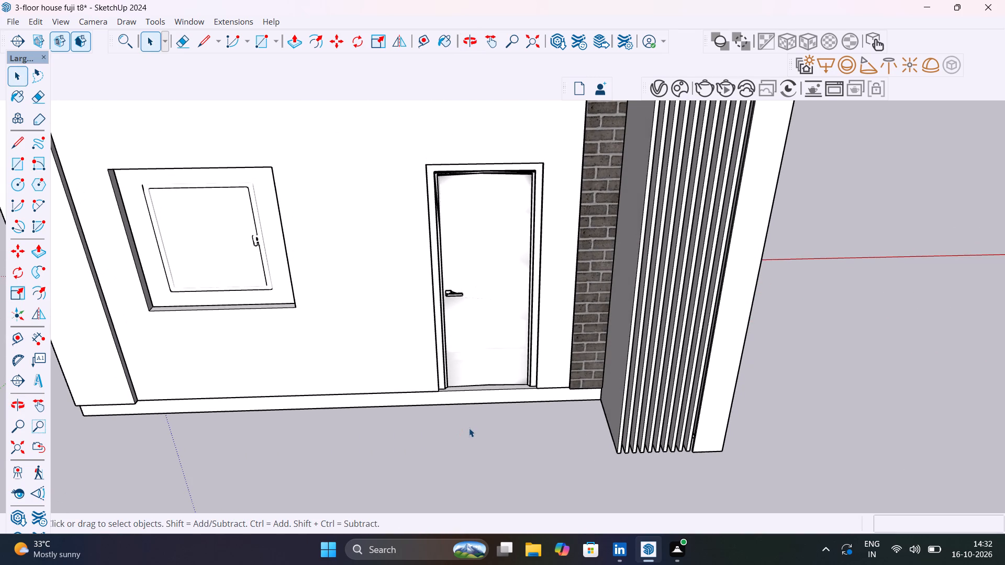
{"action": "scroll", "coordinate": [490, 397], "scroll_direction": "up", "scroll_amount": 4}
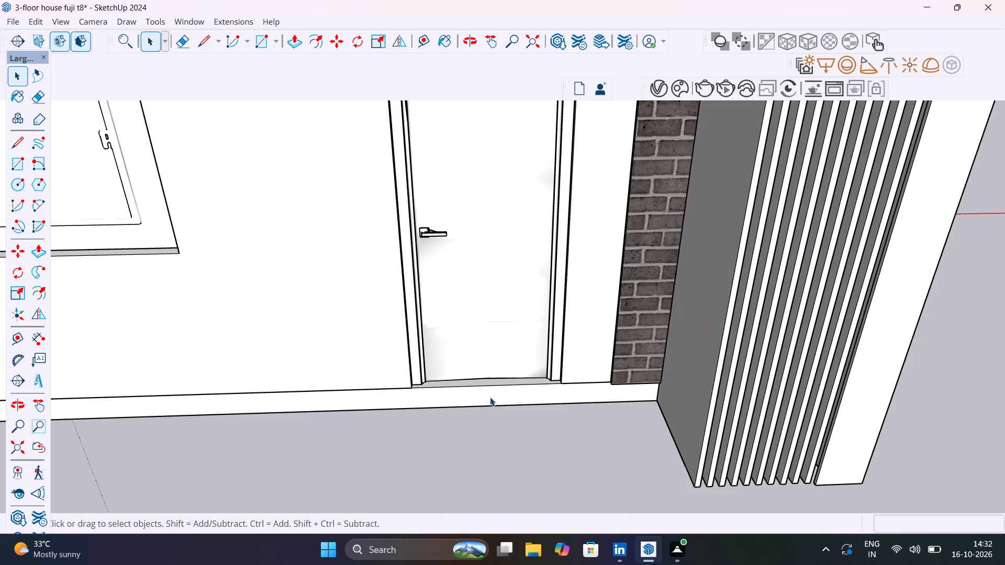
{"action": "scroll", "coordinate": [516, 397], "scroll_direction": "up", "scroll_amount": 3}
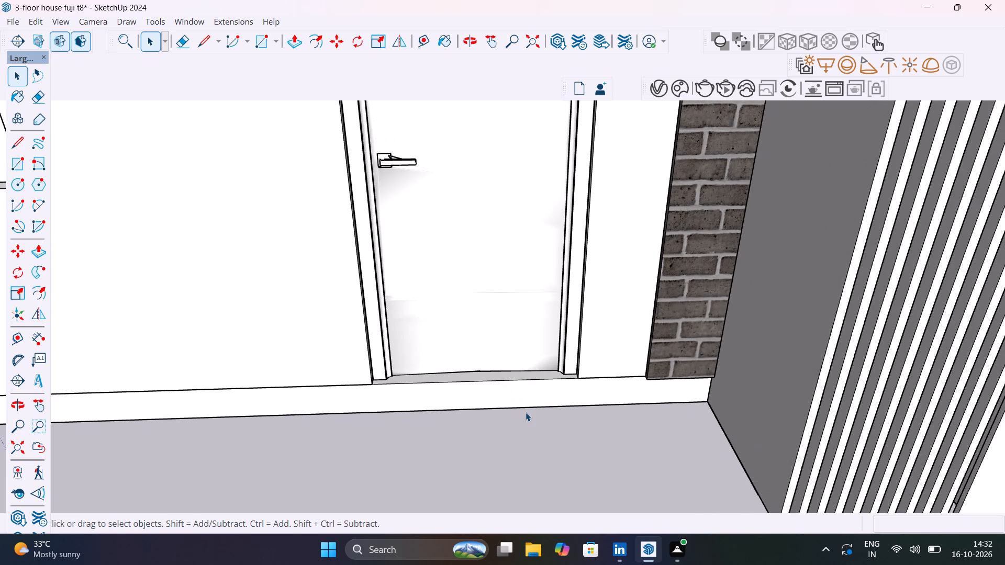
{"action": "key", "text": "r"}
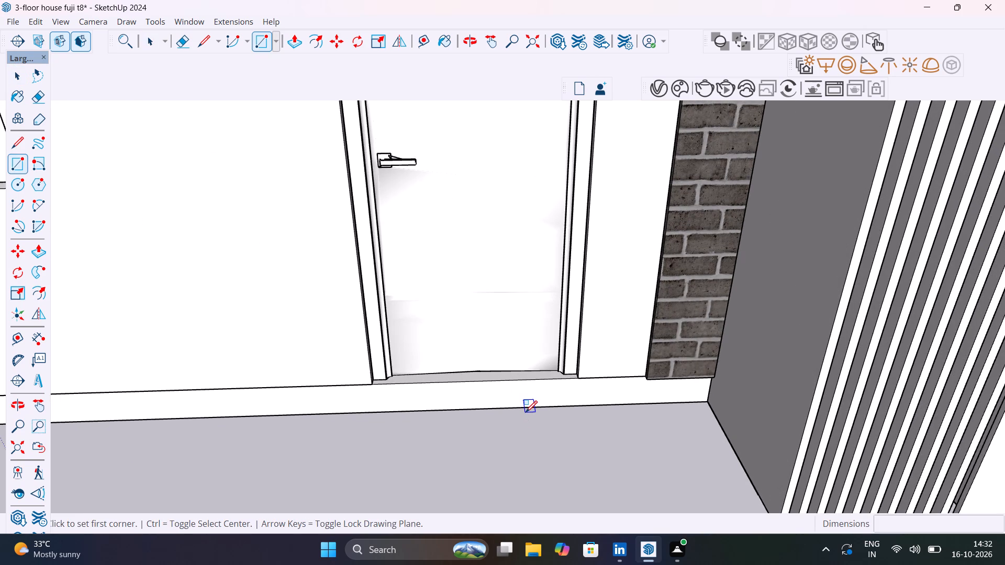
{"action": "left_click", "coordinate": [325, 414]}
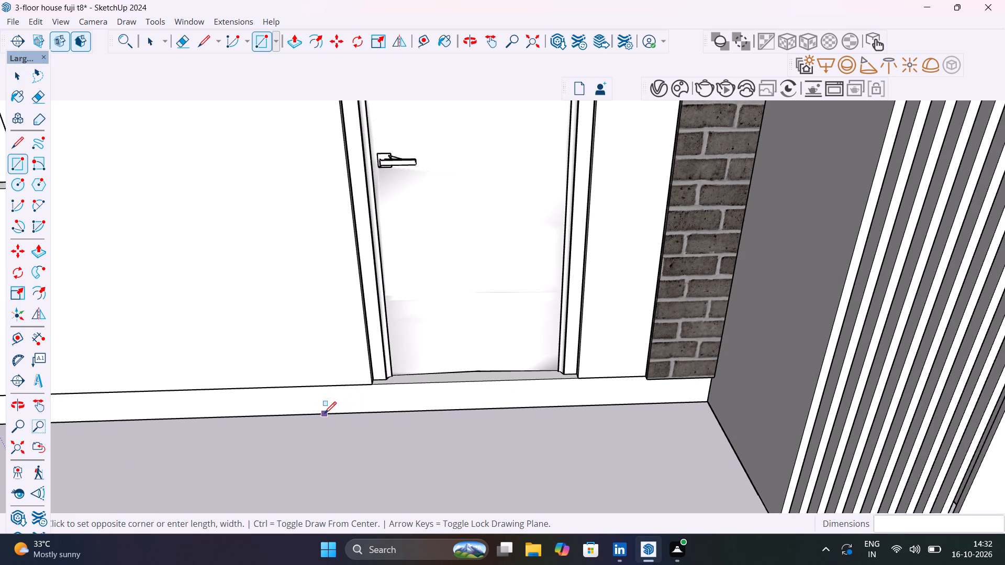
{"action": "left_click", "coordinate": [640, 444]}
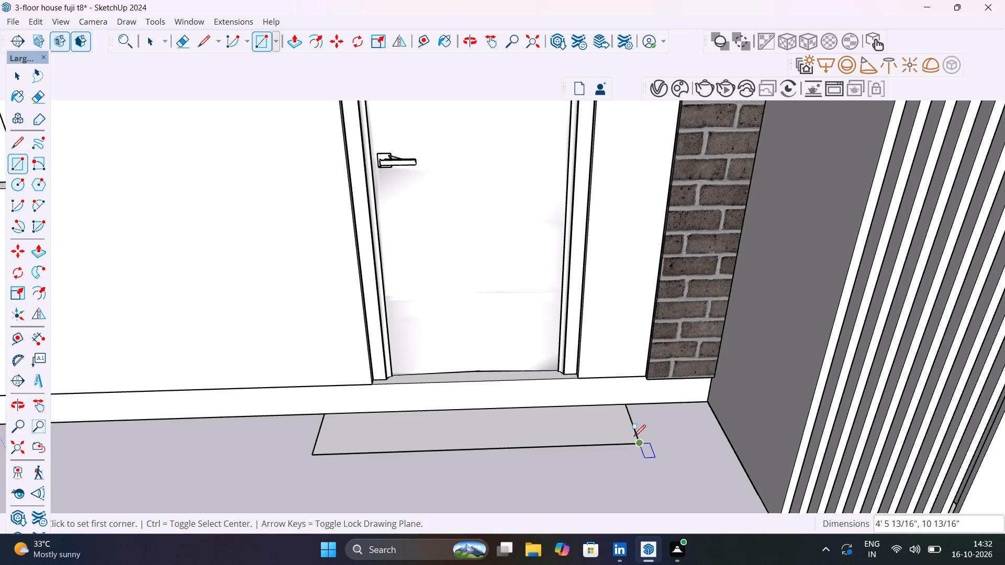
Extrude the rectangle upward with Push/Pull, trying heights of 7", 5", 4" and 2" before settling on 4".
{"action": "key", "text": "p"}
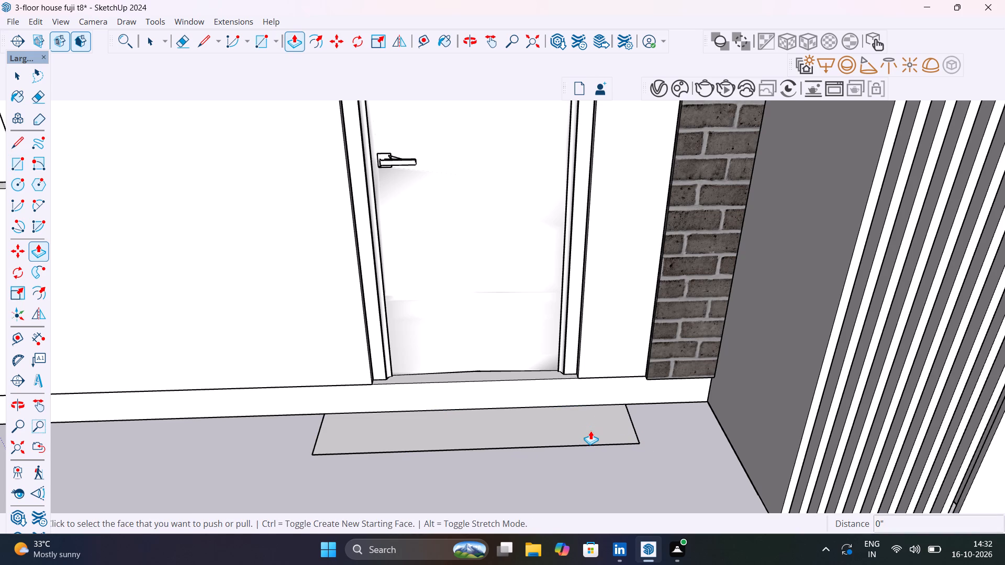
{"action": "left_click", "coordinate": [590, 430]}
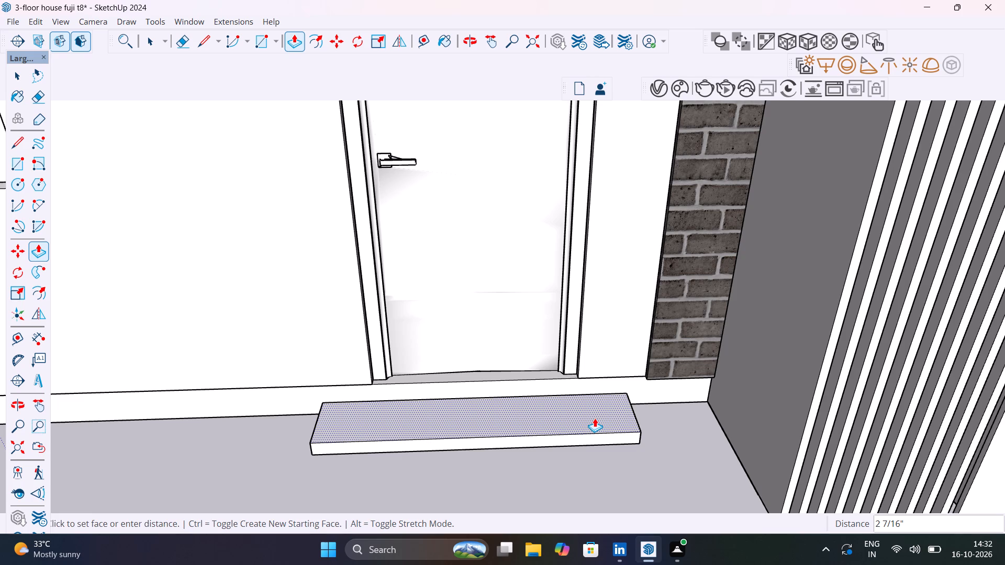
{"action": "type", "text": "7\""}
{"action": "key", "text": "Return"}
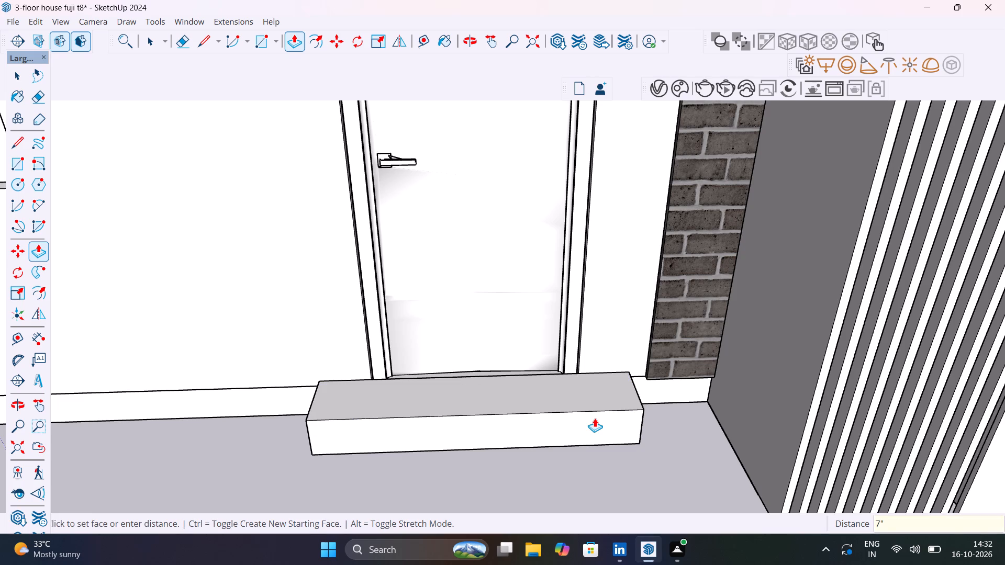
{"action": "type", "text": "5\""}
{"action": "key", "text": "Return"}
{"action": "type", "text": "4\""}
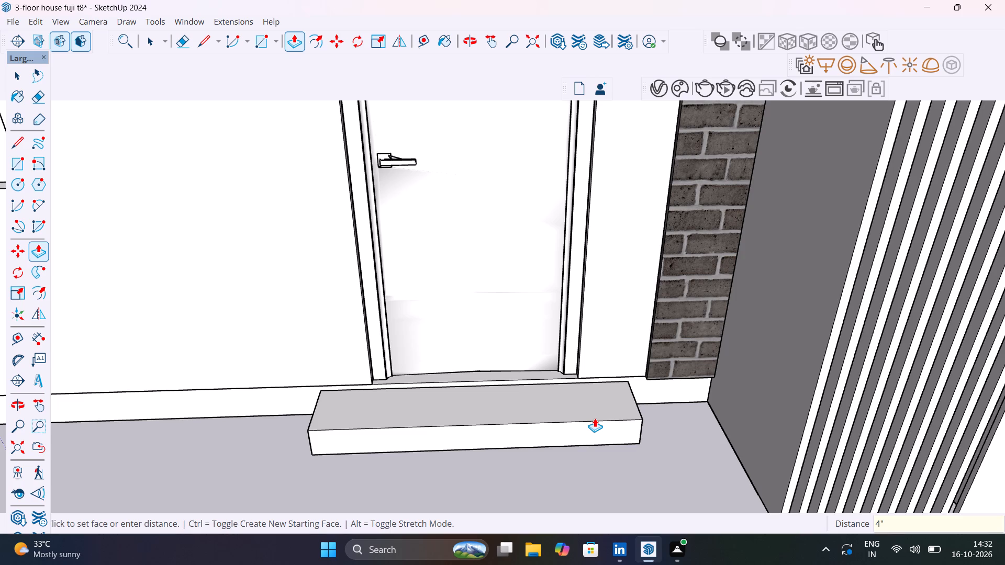
{"action": "key", "text": "Return"}
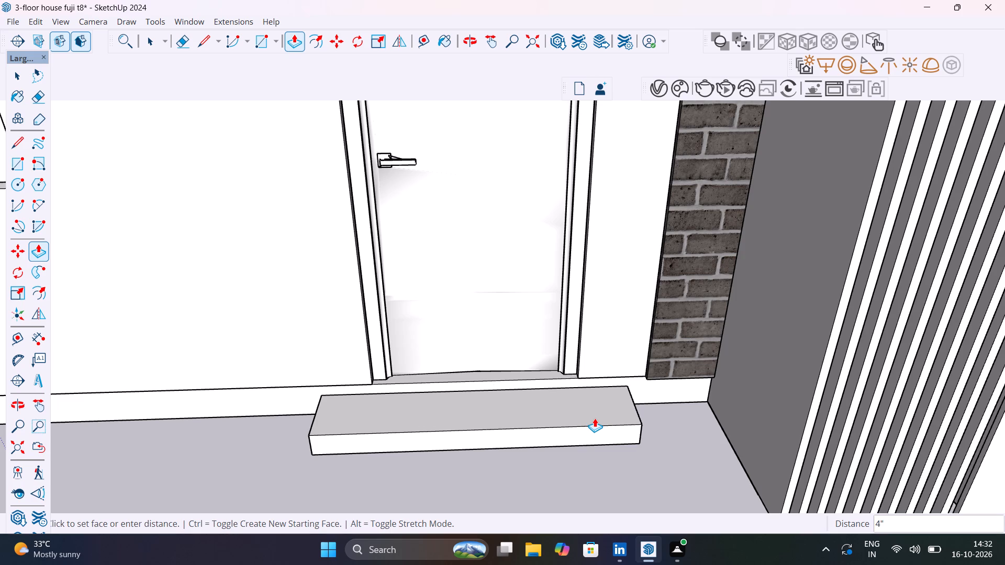
{"action": "type", "text": "2\""}
{"action": "key", "text": "Return"}
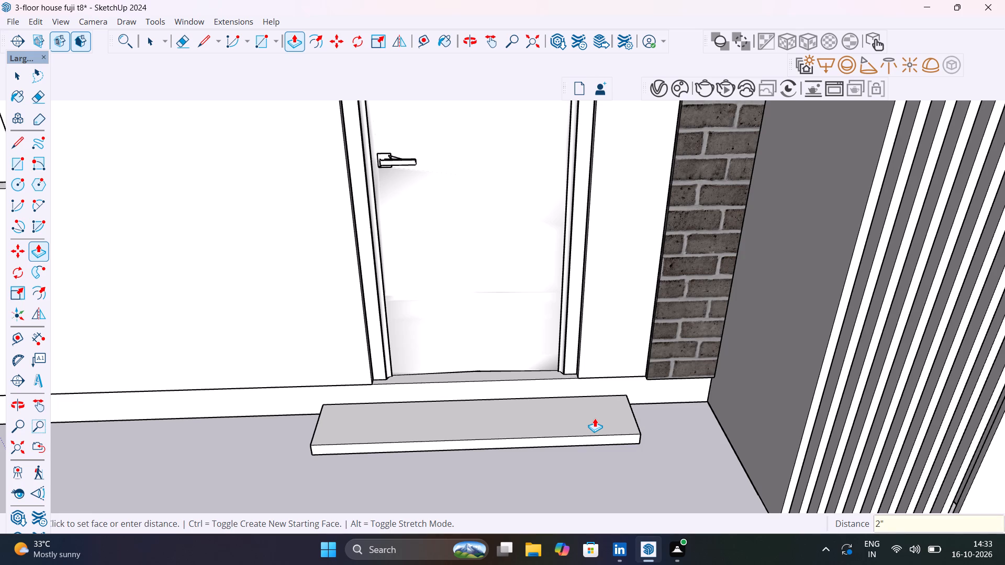
{"action": "type", "text": "4\""}
{"action": "key", "text": "Return"}
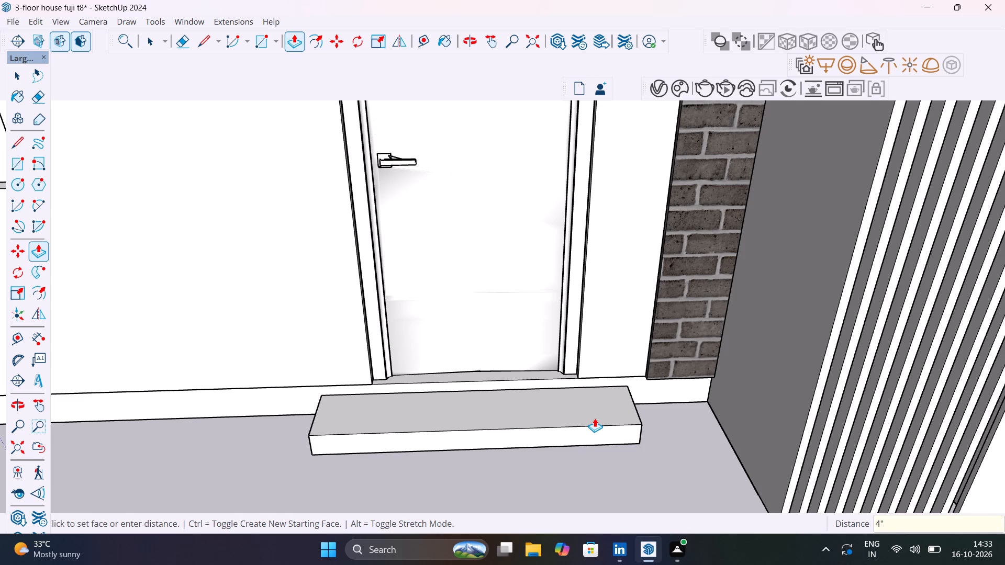
Examine how the new entrance step sits against the plinth and front door, from the front and side, near and far.
{"action": "scroll", "coordinate": [595, 418], "scroll_direction": "down", "scroll_amount": 12}
{"action": "middle_click_drag", "start_coordinate": [500, 437], "coordinate": [647, 405]}
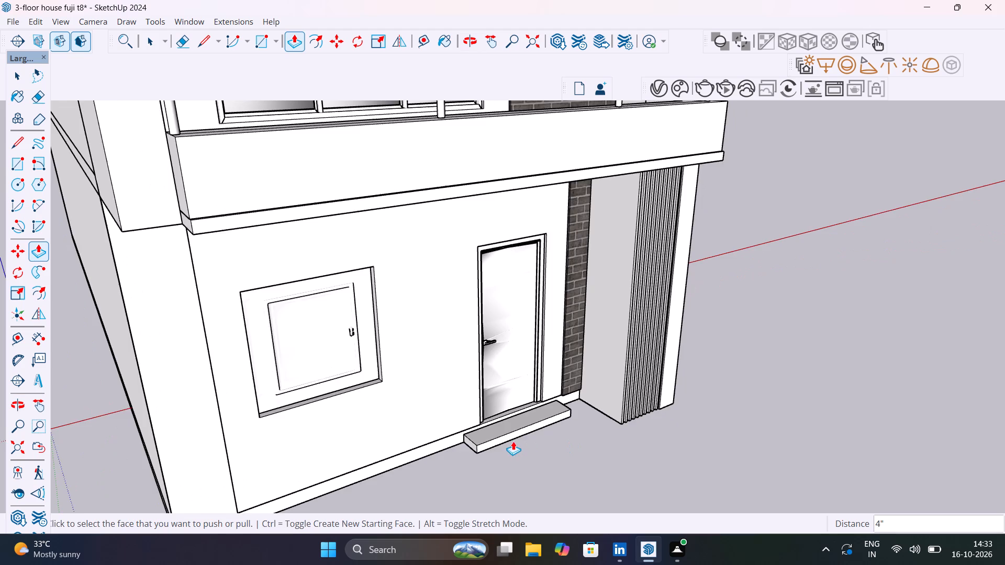
{"action": "scroll", "coordinate": [508, 440], "scroll_direction": "up", "scroll_amount": 11}
{"action": "middle_click_drag", "start_coordinate": [509, 445], "coordinate": [638, 390]}
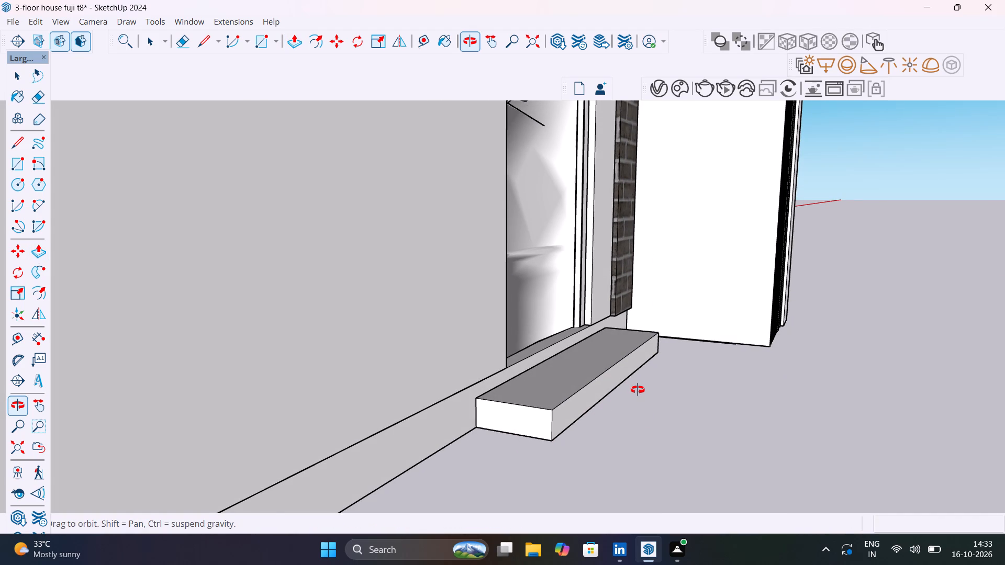
{"action": "middle_click_drag", "start_coordinate": [638, 390], "coordinate": [360, 448]}
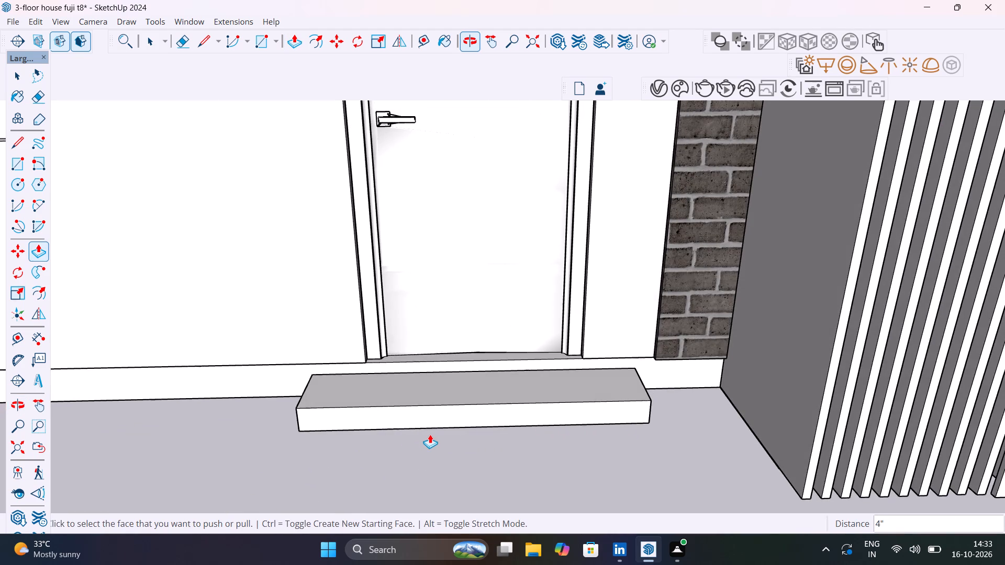
{"action": "scroll", "coordinate": [430, 434], "scroll_direction": "down", "scroll_amount": 13}
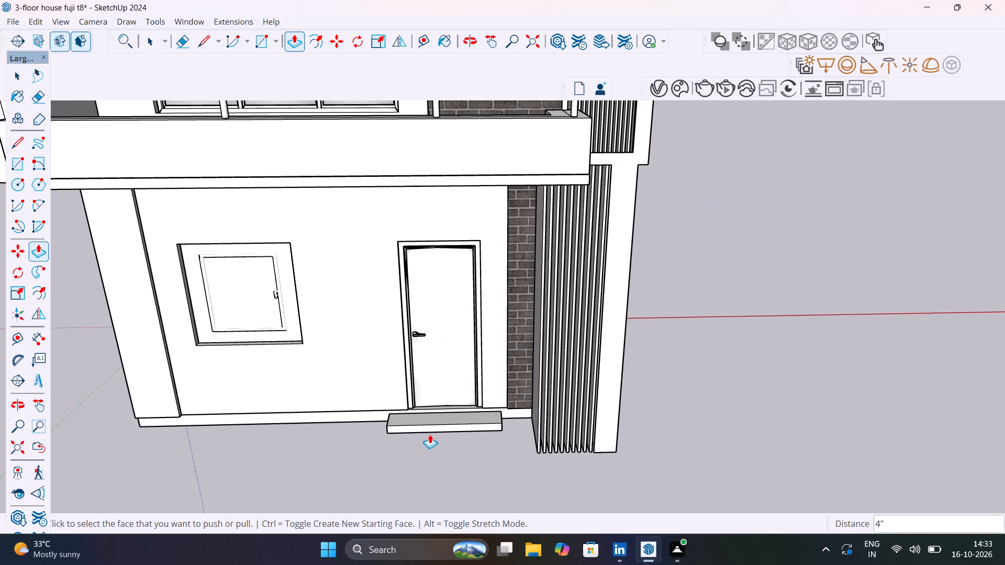
{"action": "scroll", "coordinate": [474, 437], "scroll_direction": "up", "scroll_amount": 4}
{"action": "middle_click_drag", "start_coordinate": [513, 432], "coordinate": [505, 432]}
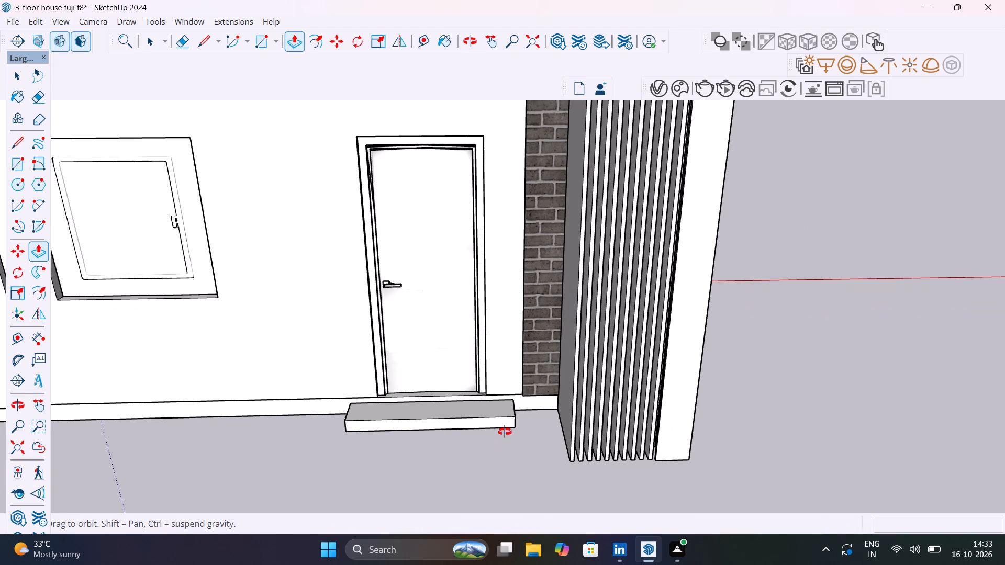
{"action": "middle_click_drag", "start_coordinate": [505, 432], "coordinate": [501, 461]}
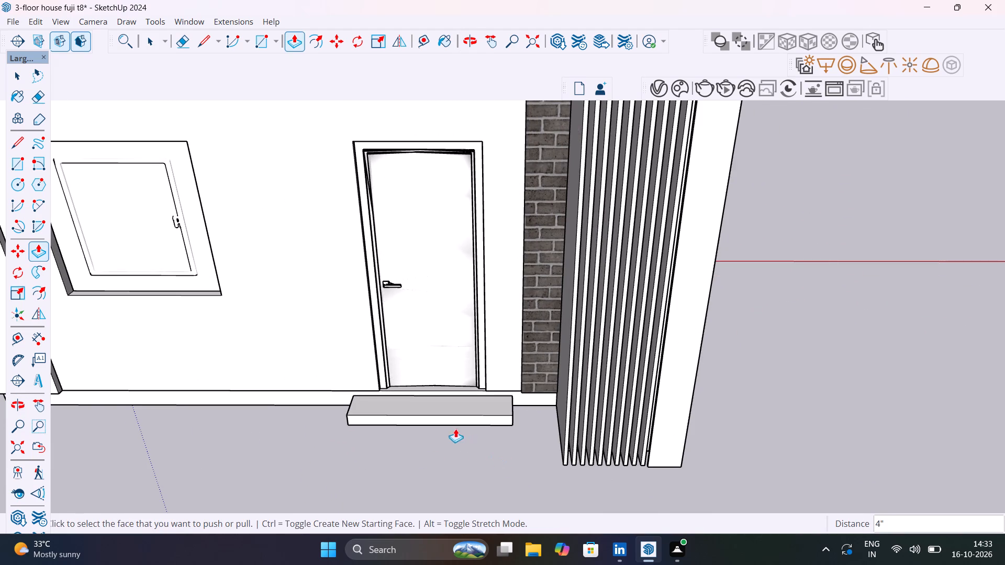
{"action": "scroll", "coordinate": [342, 424], "scroll_direction": "up", "scroll_amount": 9}
{"action": "middle_click_drag", "start_coordinate": [363, 430], "coordinate": [493, 435]}
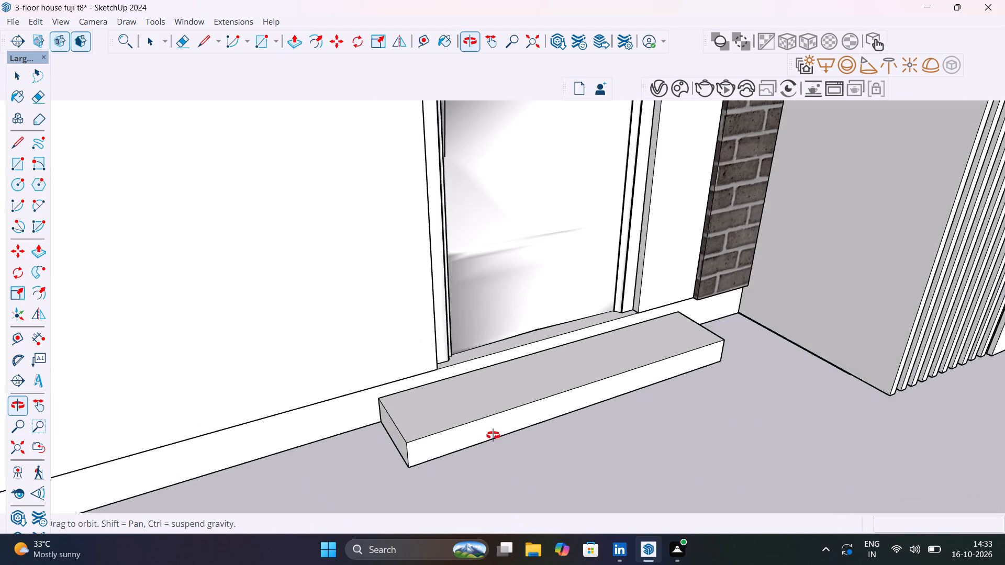
{"action": "middle_click_drag", "start_coordinate": [493, 435], "coordinate": [541, 432]}
{"action": "scroll", "coordinate": [542, 433], "scroll_direction": "down", "scroll_amount": 15}
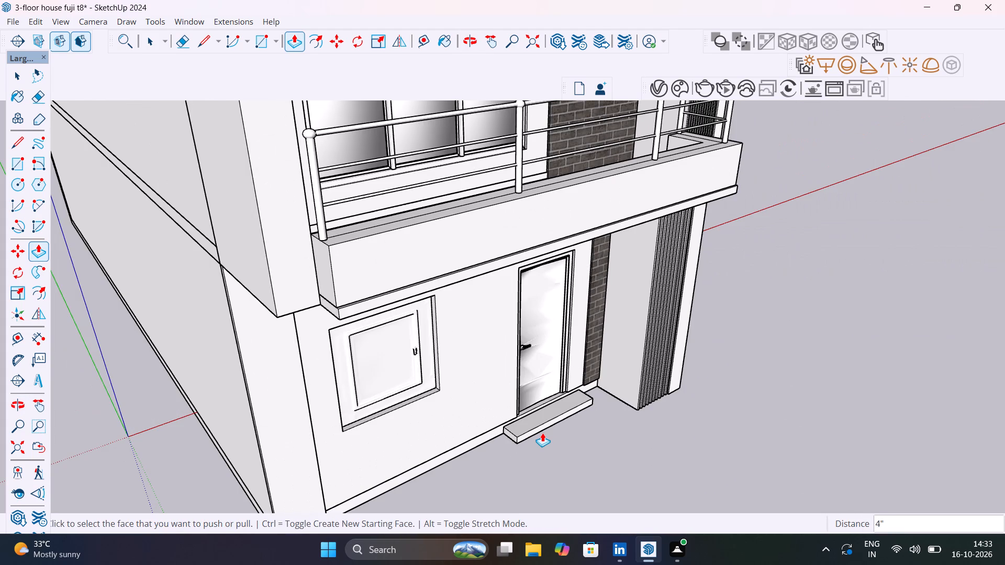
{"action": "scroll", "coordinate": [528, 448], "scroll_direction": "up", "scroll_amount": 6}
{"action": "middle_click_drag", "start_coordinate": [531, 445], "coordinate": [548, 440]}
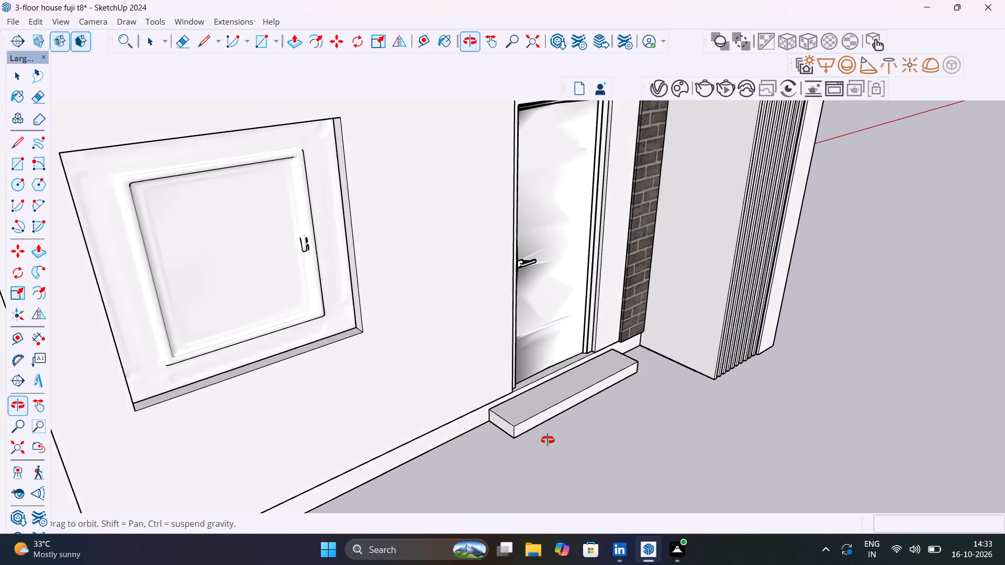
{"action": "middle_click_drag", "start_coordinate": [548, 440], "coordinate": [557, 442]}
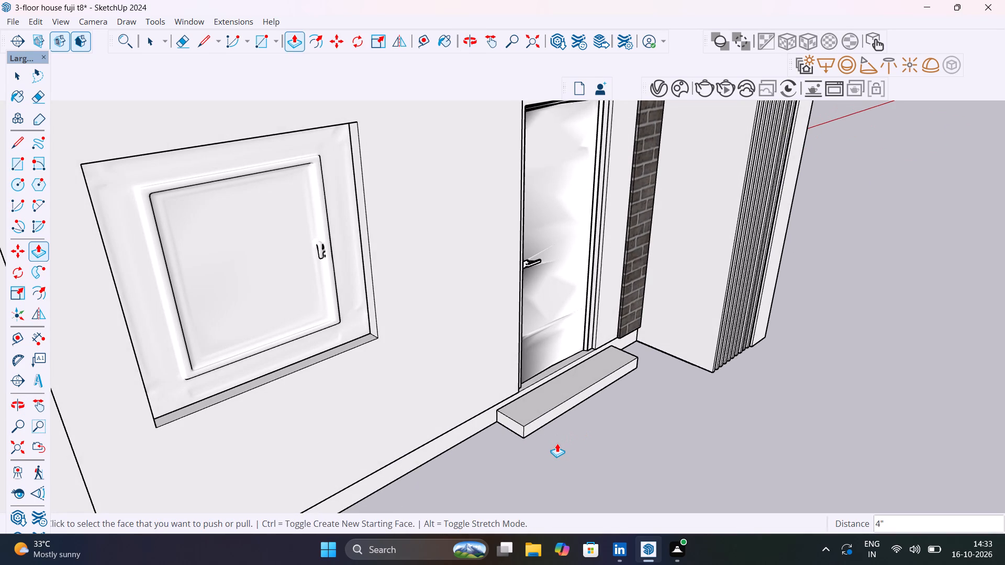
{"action": "scroll", "coordinate": [564, 446], "scroll_direction": "down", "scroll_amount": 5}
{"action": "middle_click_drag", "start_coordinate": [572, 447], "coordinate": [433, 451]}
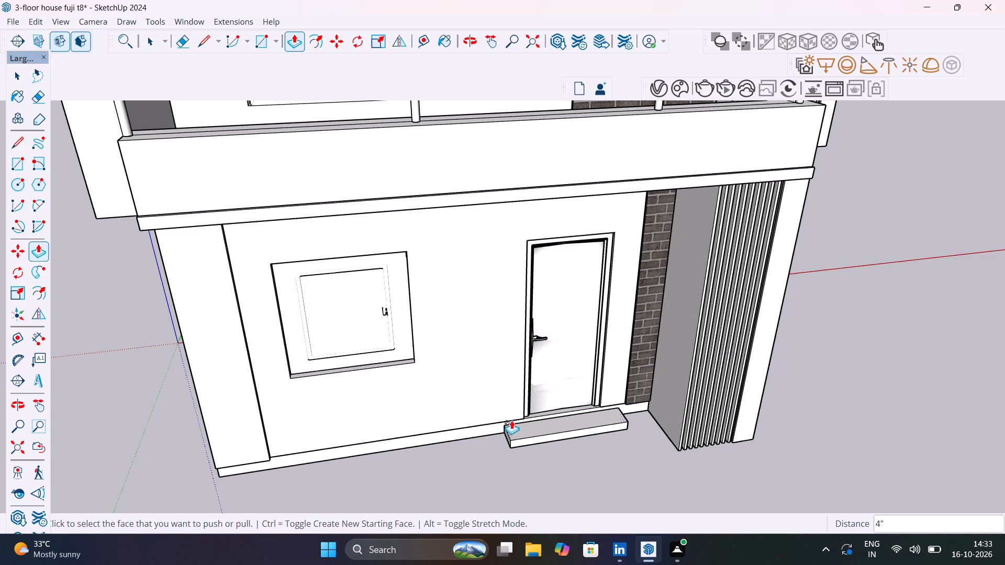
Examine the entrance step's fit against the plinth, front door and facade from close up, from afar and from low angles.
{"action": "scroll", "coordinate": [523, 430], "scroll_direction": "up", "scroll_amount": 5}
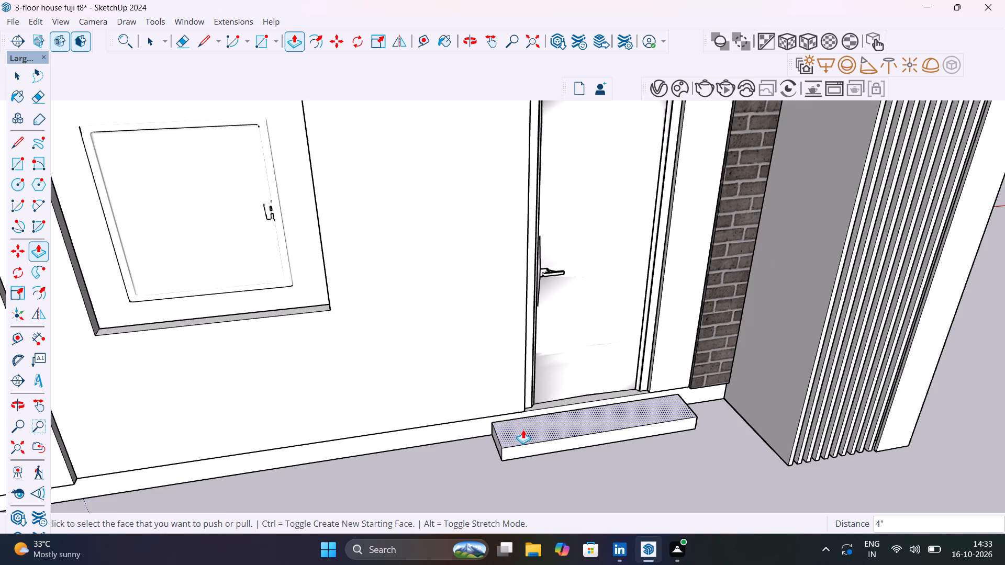
{"action": "middle_click_drag", "start_coordinate": [535, 441], "coordinate": [613, 427]}
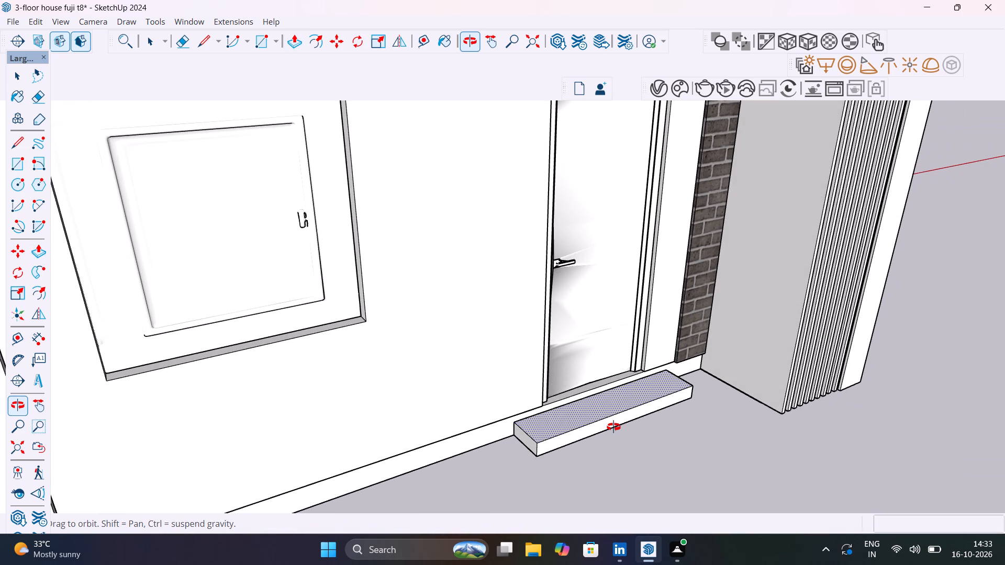
{"action": "middle_click_drag", "start_coordinate": [613, 427], "coordinate": [554, 406]}
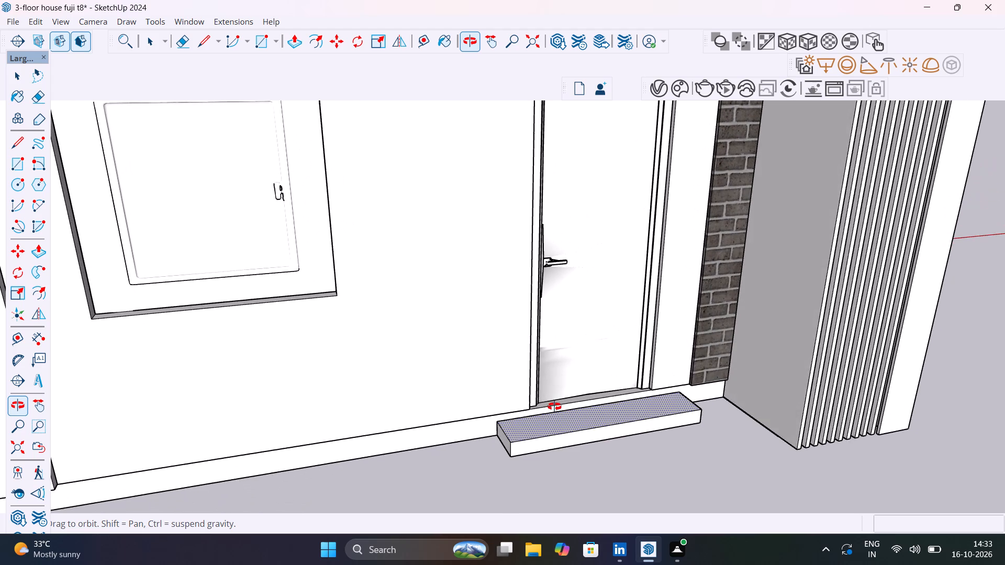
{"action": "middle_click_drag", "start_coordinate": [554, 406], "coordinate": [537, 417]}
{"action": "scroll", "coordinate": [537, 419], "scroll_direction": "down", "scroll_amount": 14}
{"action": "middle_click_drag", "start_coordinate": [572, 426], "coordinate": [546, 413]}
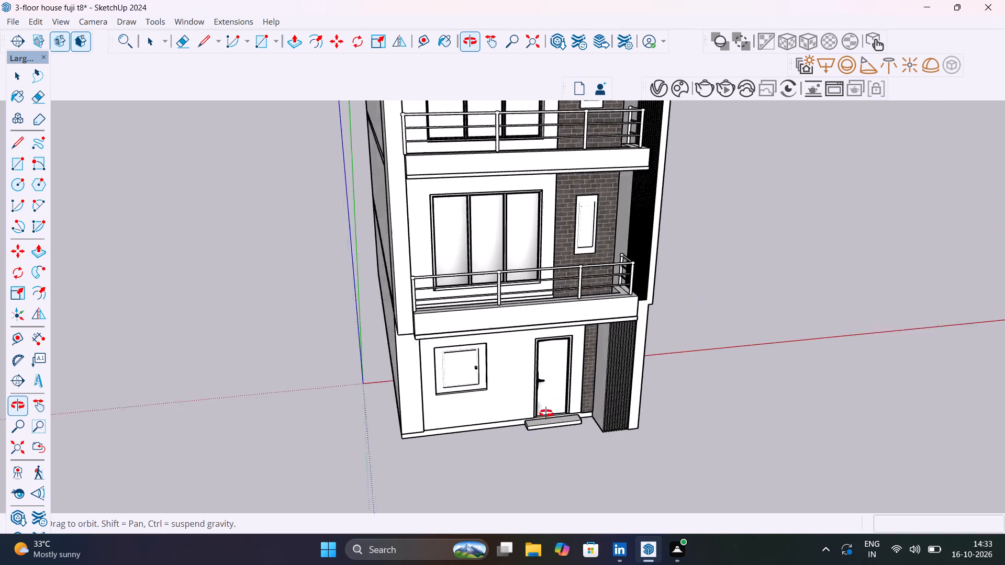
{"action": "middle_click_drag", "start_coordinate": [546, 413], "coordinate": [470, 402]}
{"action": "scroll", "coordinate": [549, 447], "scroll_direction": "up", "scroll_amount": 11}
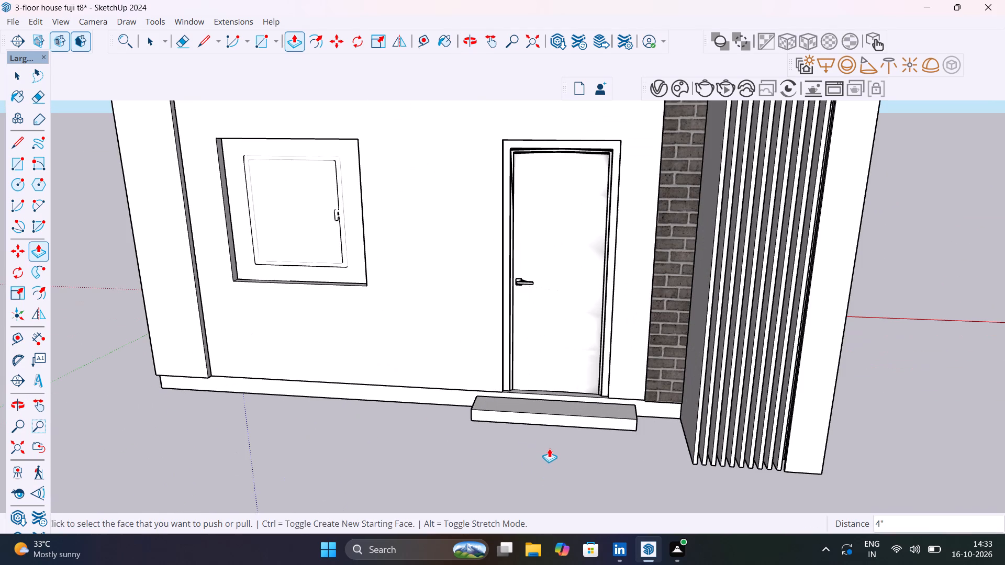
{"action": "scroll", "coordinate": [477, 412], "scroll_direction": "up", "scroll_amount": 5}
{"action": "middle_click_drag", "start_coordinate": [618, 437], "coordinate": [716, 440]}
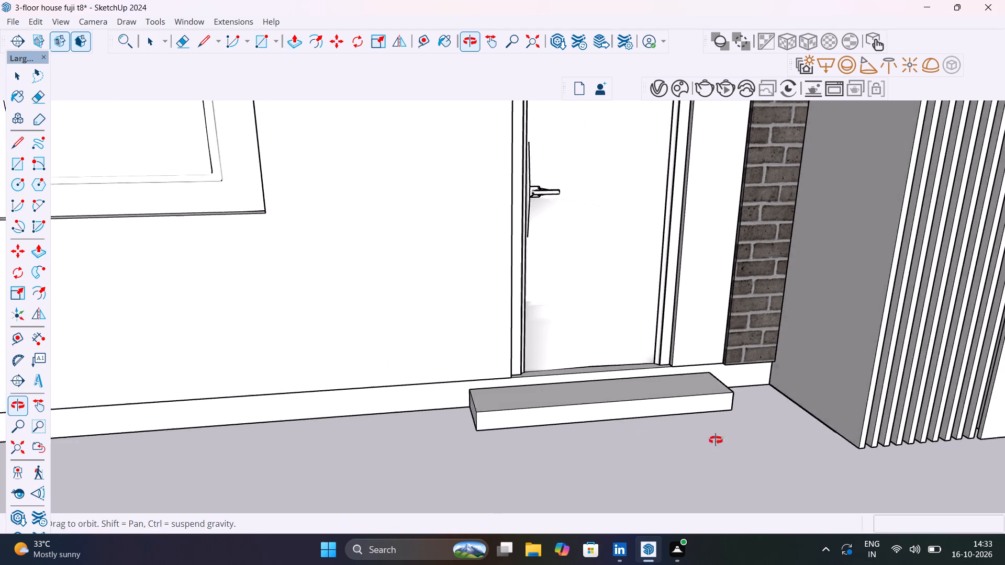
{"action": "middle_click_drag", "start_coordinate": [716, 440], "coordinate": [763, 439]}
{"action": "scroll", "coordinate": [459, 417], "scroll_direction": "up", "scroll_amount": 5}
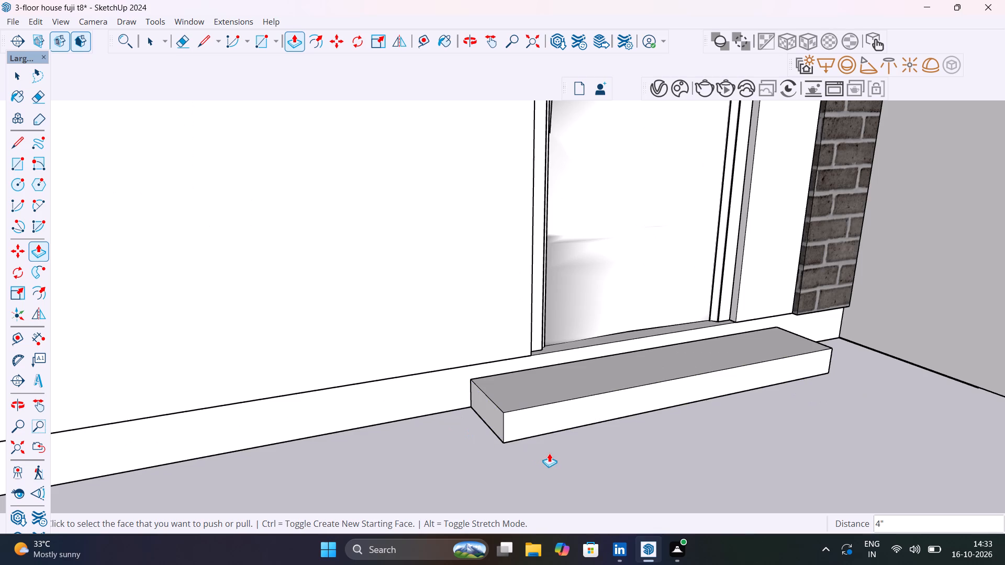
{"action": "scroll", "coordinate": [598, 450], "scroll_direction": "down", "scroll_amount": 6}
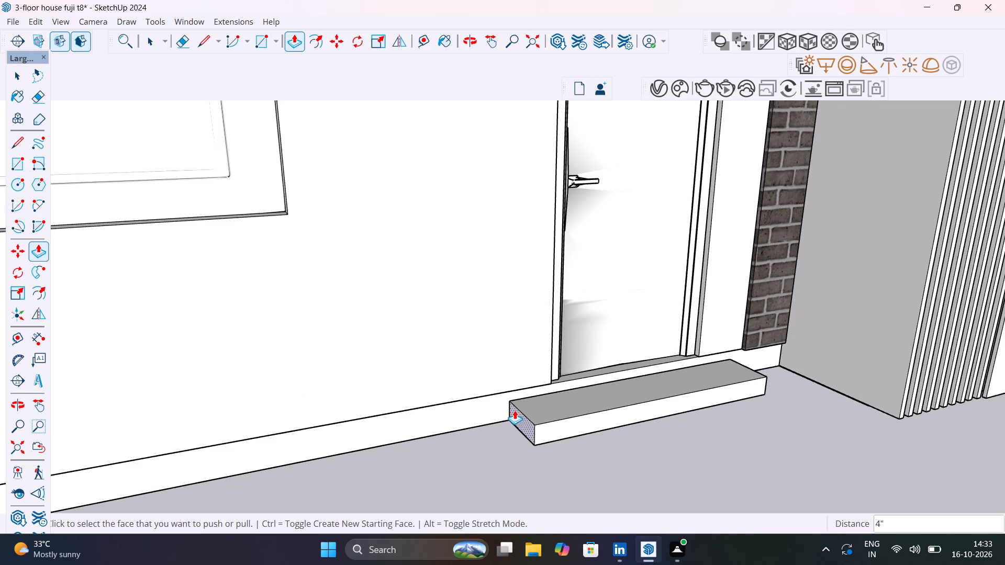
{"action": "scroll", "coordinate": [511, 398], "scroll_direction": "up", "scroll_amount": 5}
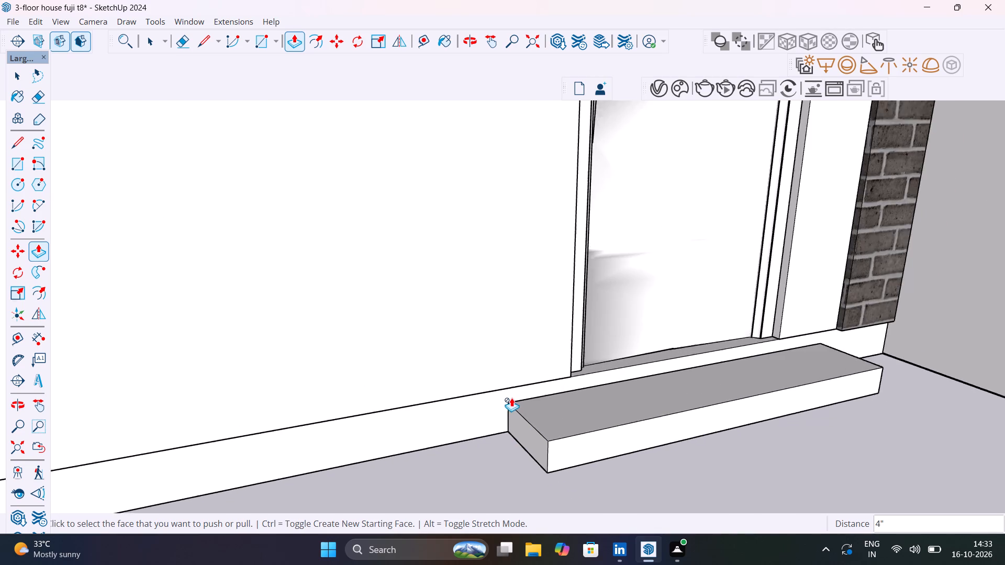
{"action": "scroll", "coordinate": [511, 399], "scroll_direction": "up", "scroll_amount": 5}
{"action": "scroll", "coordinate": [563, 413], "scroll_direction": "down", "scroll_amount": 20}
{"action": "scroll", "coordinate": [563, 413], "scroll_direction": "down", "scroll_amount": 3}
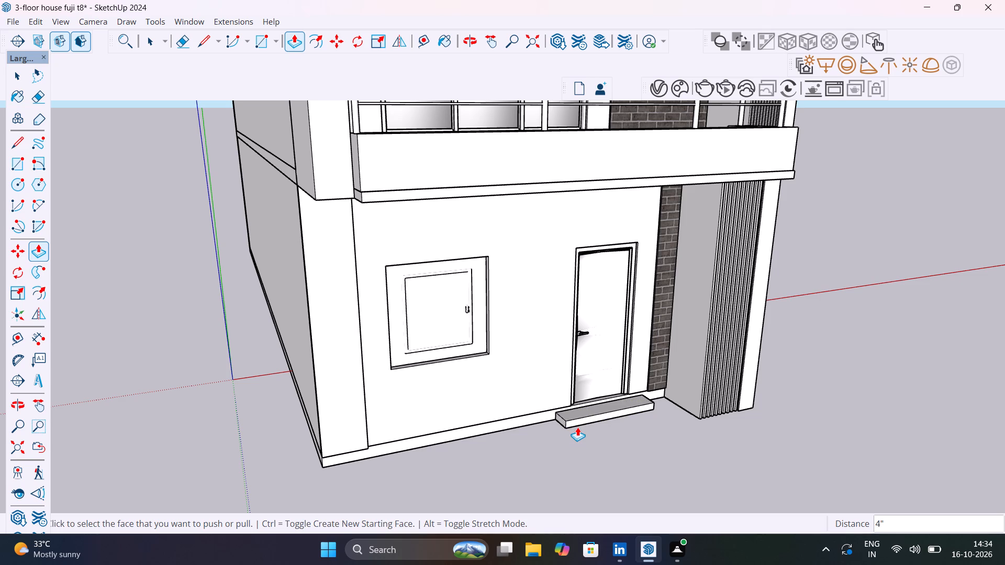
{"action": "scroll", "coordinate": [577, 427], "scroll_direction": "up", "scroll_amount": 5}
{"action": "middle_click_drag", "start_coordinate": [588, 443], "coordinate": [722, 463]}
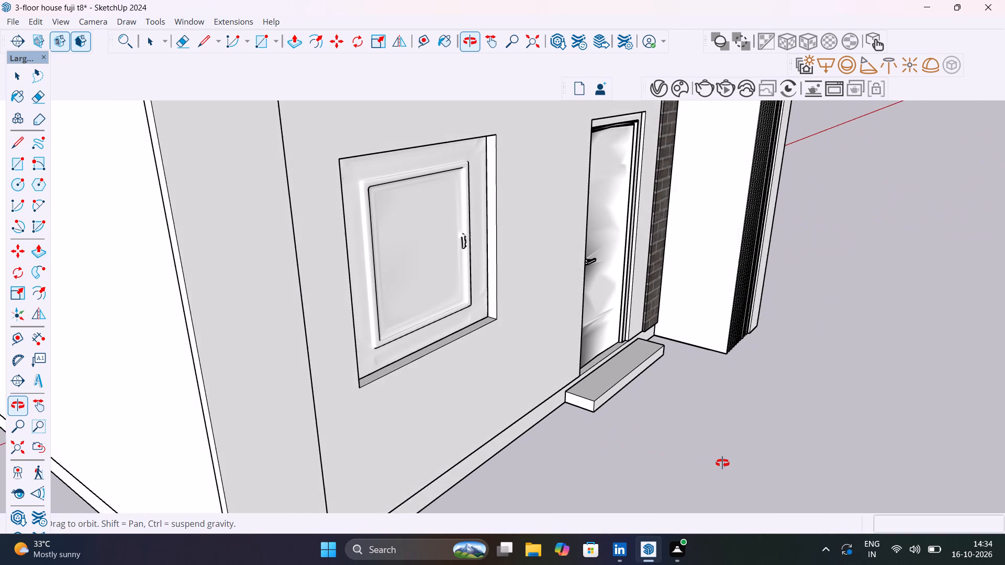
{"action": "middle_click_drag", "start_coordinate": [722, 463], "coordinate": [612, 430]}
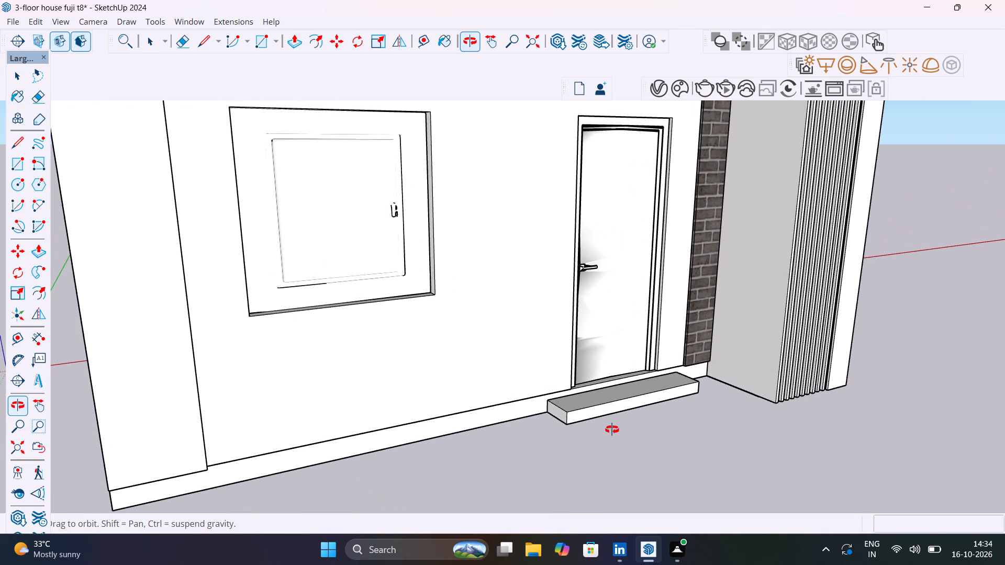
{"action": "middle_click_drag", "start_coordinate": [612, 430], "coordinate": [626, 460]}
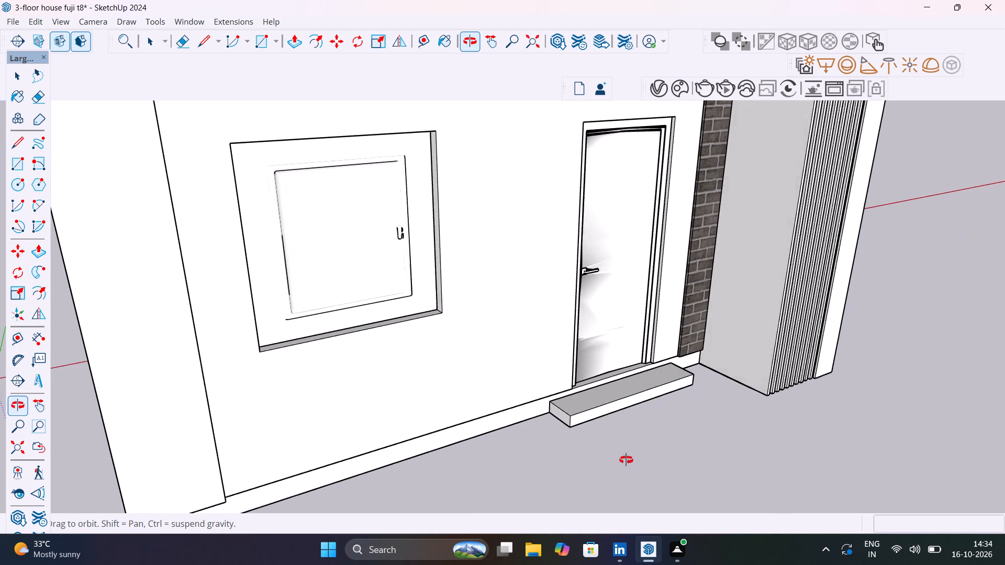
{"action": "middle_click_drag", "start_coordinate": [626, 460], "coordinate": [651, 458]}
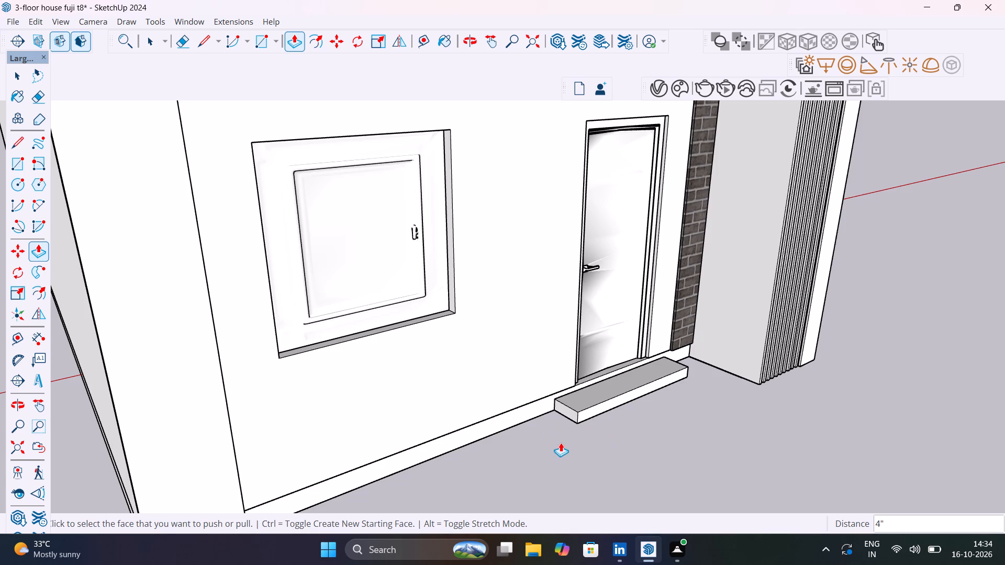
{"action": "scroll", "coordinate": [561, 442], "scroll_direction": "down", "scroll_amount": 6}
{"action": "middle_click_drag", "start_coordinate": [590, 440], "coordinate": [652, 378]}
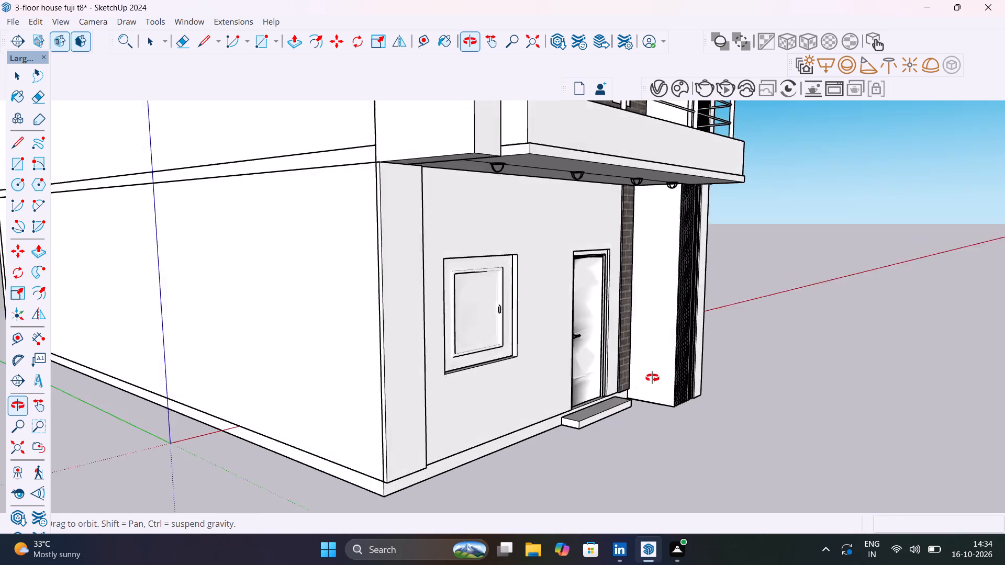
{"action": "middle_click_drag", "start_coordinate": [652, 378], "coordinate": [612, 295]}
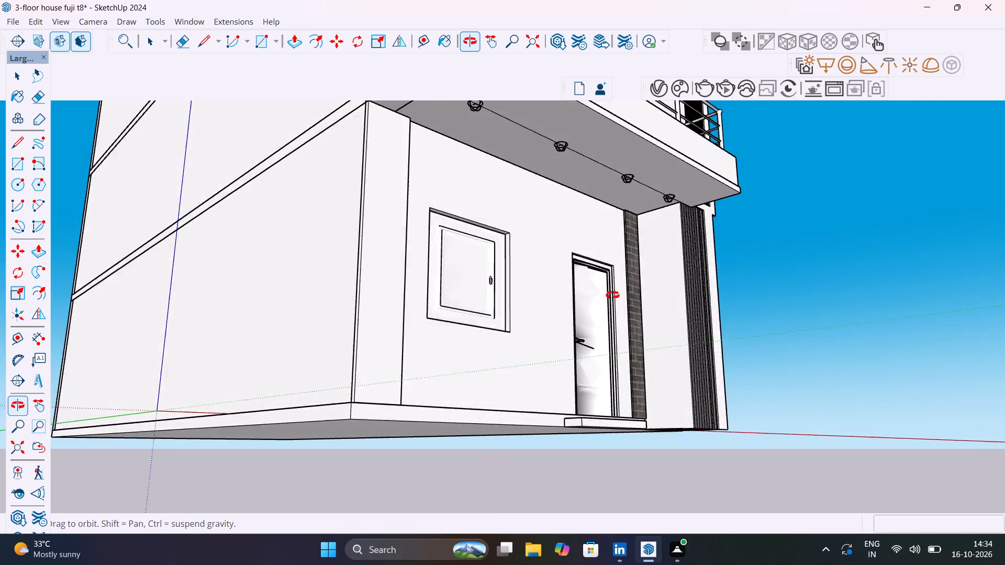
{"action": "middle_click_drag", "start_coordinate": [612, 295], "coordinate": [619, 431]}
{"action": "scroll", "coordinate": [577, 427], "scroll_direction": "up", "scroll_amount": 9}
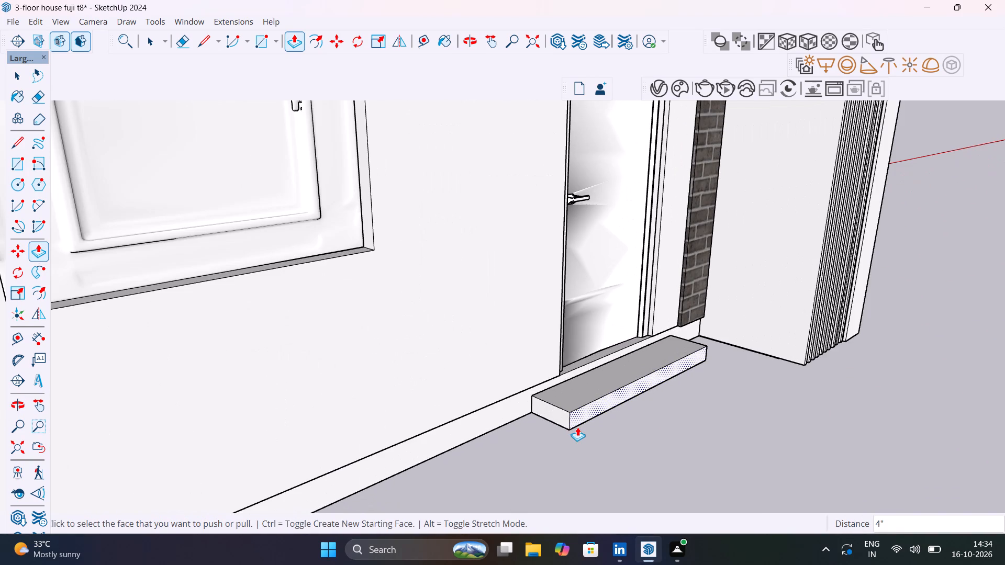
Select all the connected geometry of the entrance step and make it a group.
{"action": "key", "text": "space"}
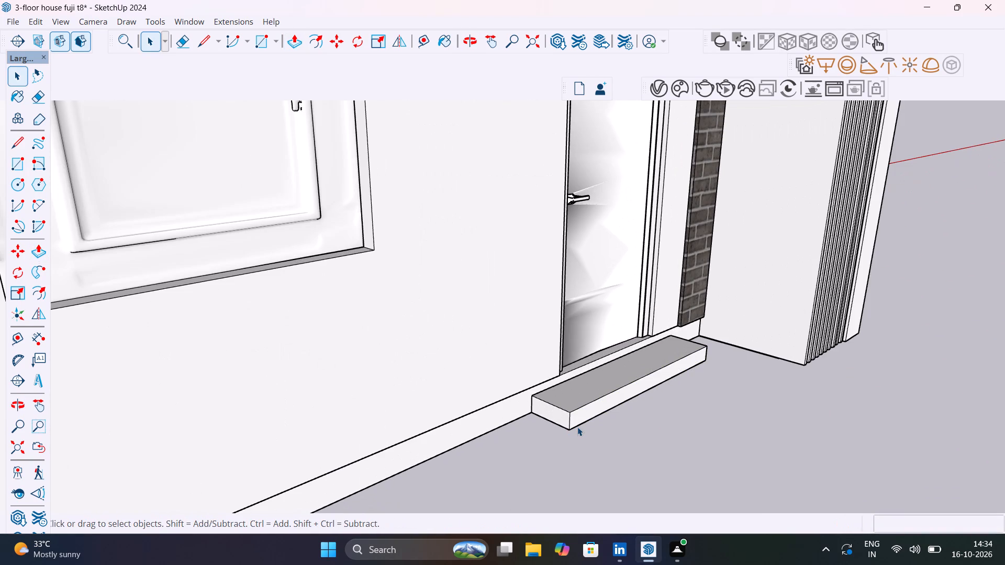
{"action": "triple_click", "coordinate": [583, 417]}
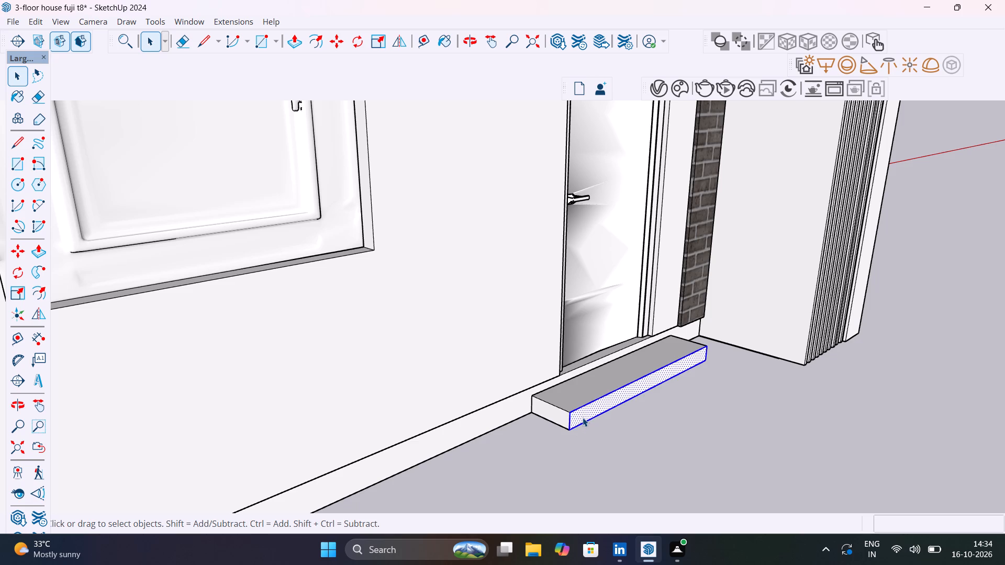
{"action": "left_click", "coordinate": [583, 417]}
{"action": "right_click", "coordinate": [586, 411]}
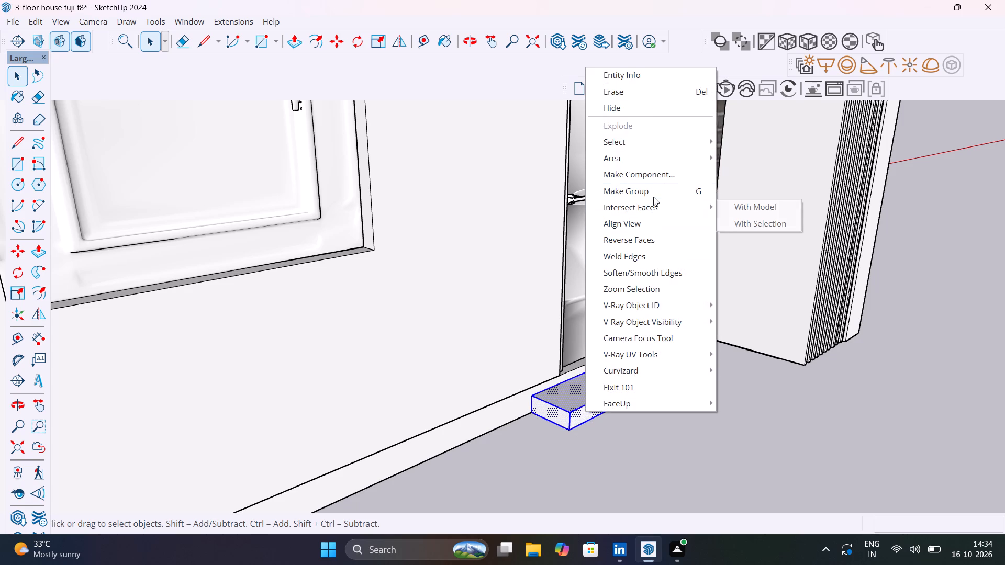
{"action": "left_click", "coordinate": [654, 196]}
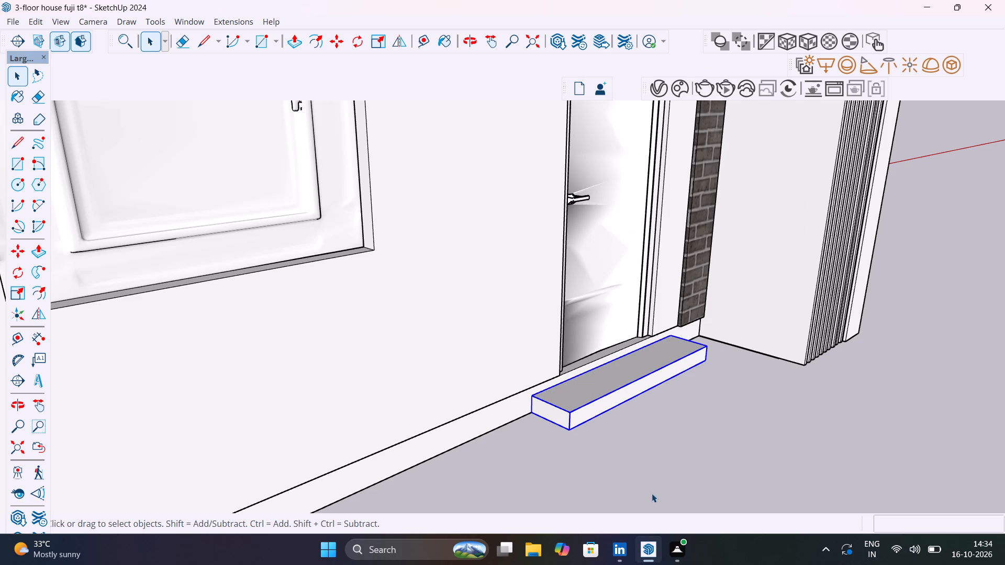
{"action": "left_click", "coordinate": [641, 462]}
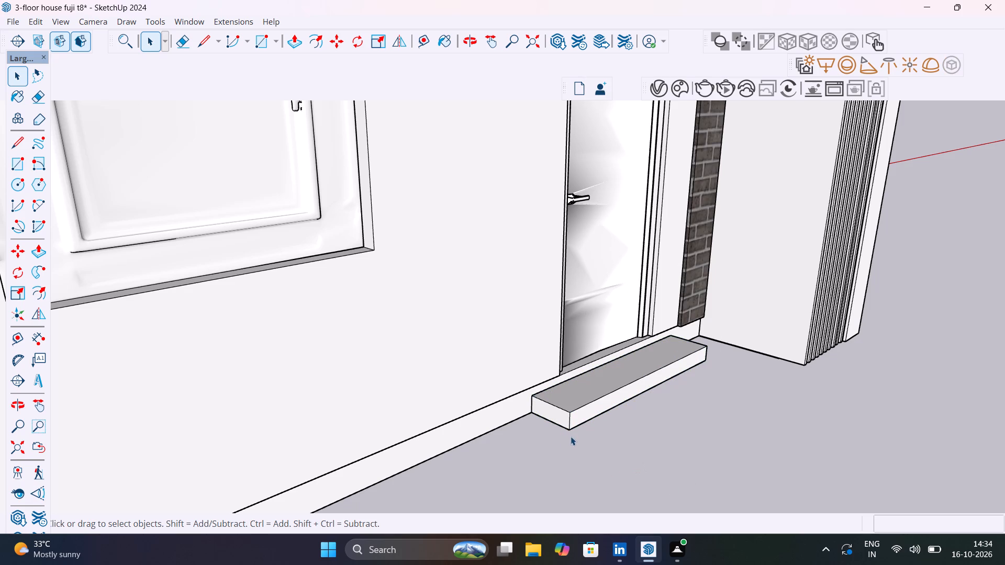
Select the grouped entrance step and inspect its end and its junction with the plinth from the side and front.
{"action": "left_click", "coordinate": [596, 412]}
{"action": "scroll", "coordinate": [579, 420], "scroll_direction": "up", "scroll_amount": 6}
{"action": "middle_click_drag", "start_coordinate": [580, 445], "coordinate": [638, 419]}
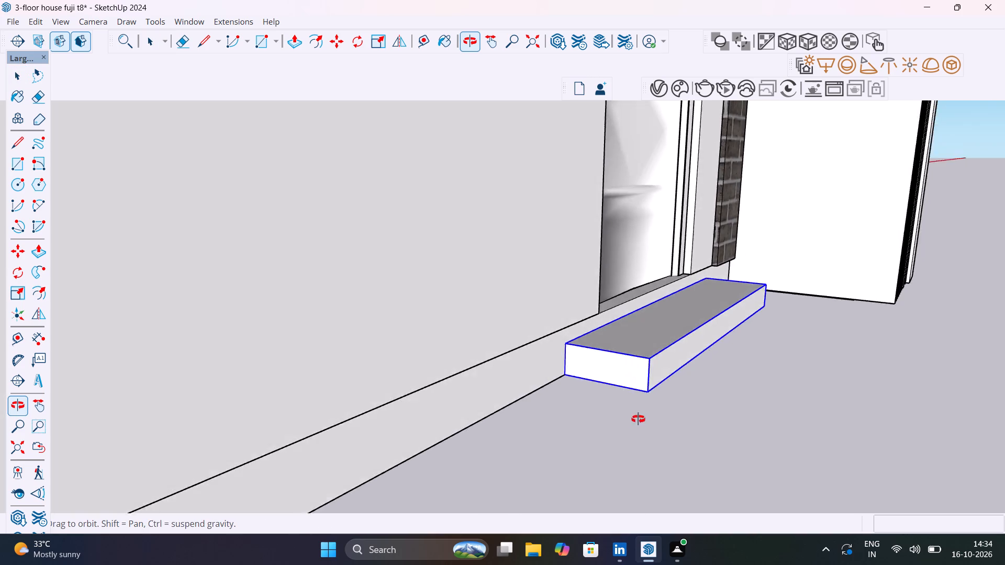
{"action": "middle_click_drag", "start_coordinate": [638, 419], "coordinate": [682, 423]}
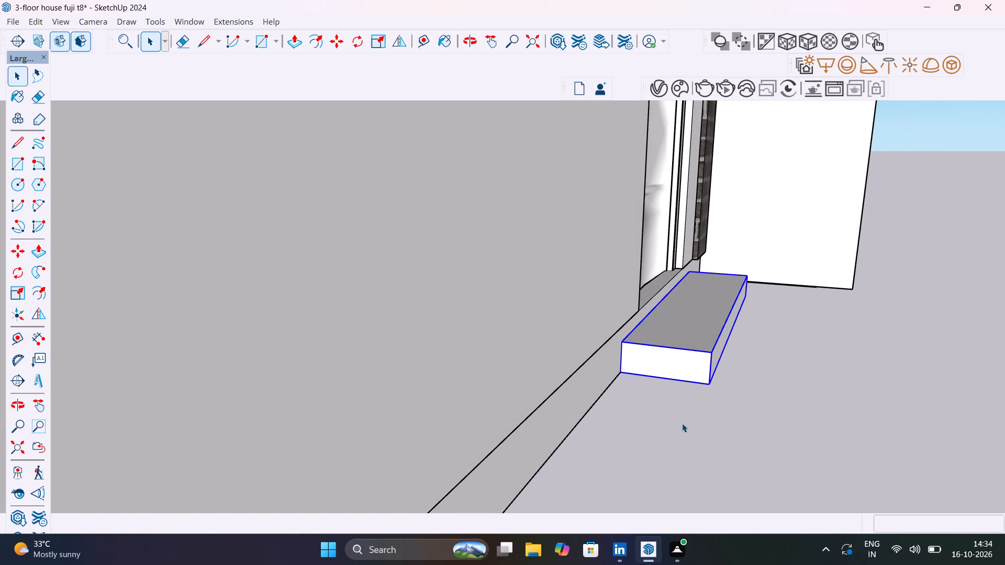
{"action": "scroll", "coordinate": [676, 414], "scroll_direction": "down", "scroll_amount": 20}
{"action": "scroll", "coordinate": [676, 414], "scroll_direction": "down", "scroll_amount": 3}
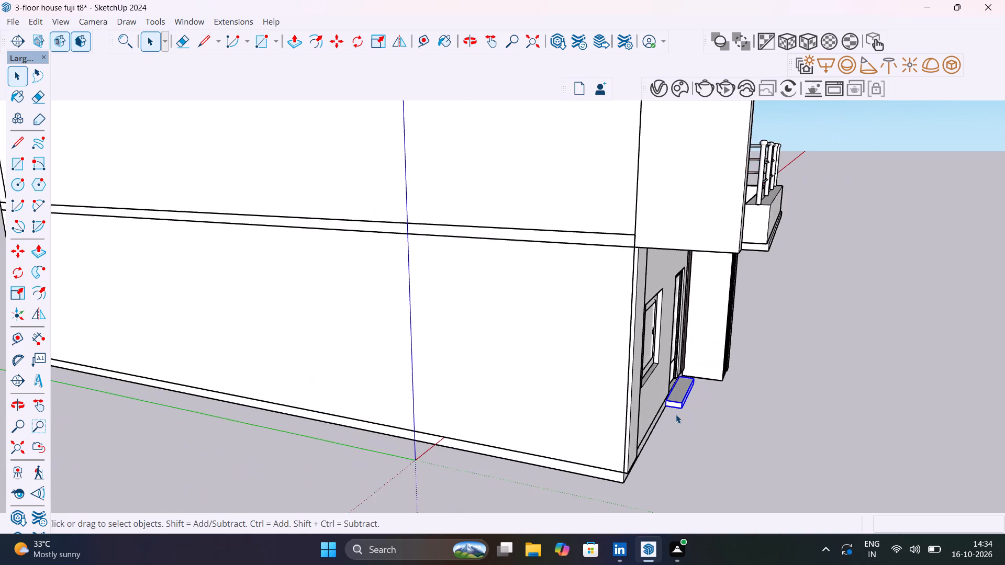
{"action": "scroll", "coordinate": [676, 414], "scroll_direction": "down", "scroll_amount": 5}
{"action": "middle_click_drag", "start_coordinate": [610, 414], "coordinate": [487, 424]}
{"action": "scroll", "coordinate": [683, 451], "scroll_direction": "up", "scroll_amount": 3}
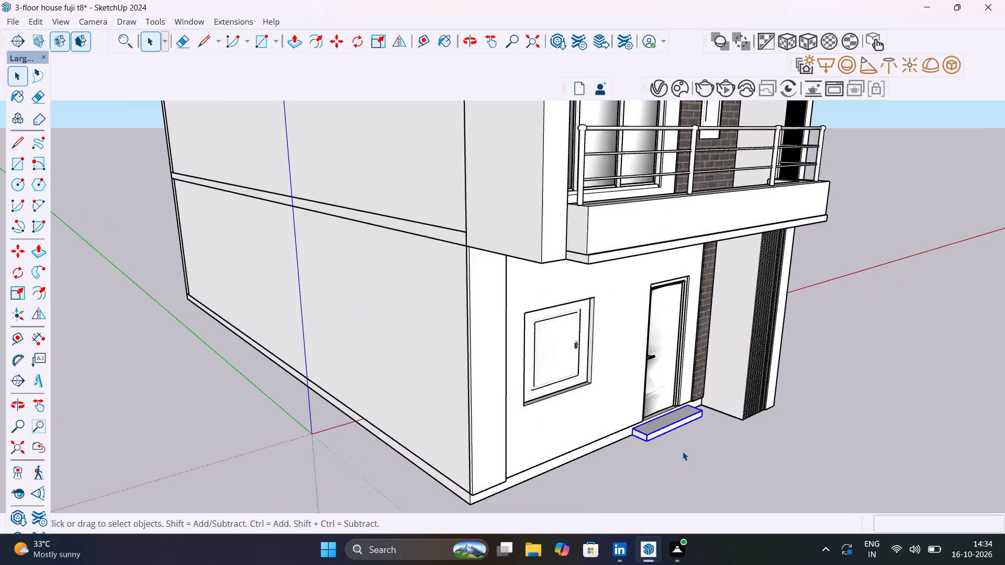
{"action": "scroll", "coordinate": [683, 451], "scroll_direction": "up", "scroll_amount": 12}
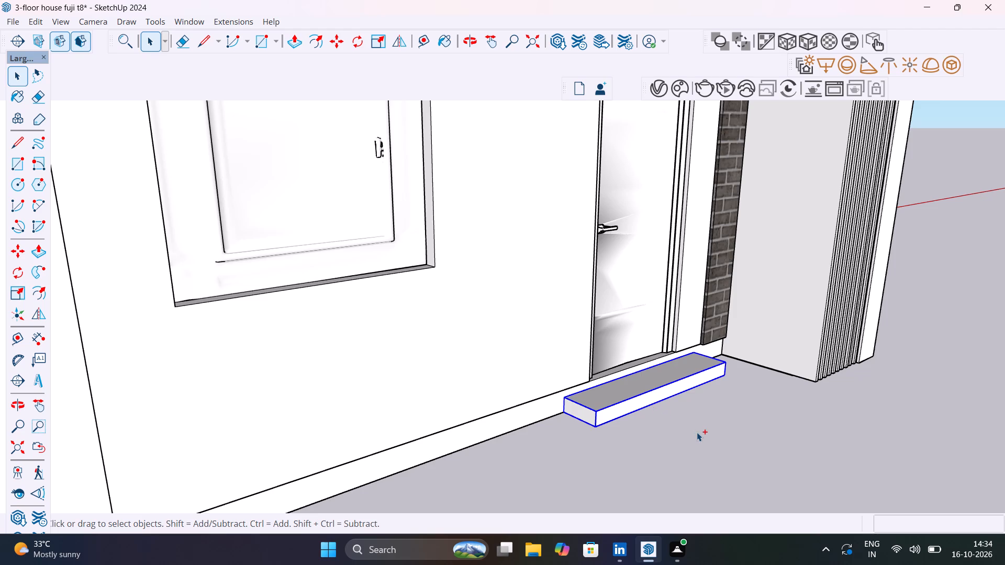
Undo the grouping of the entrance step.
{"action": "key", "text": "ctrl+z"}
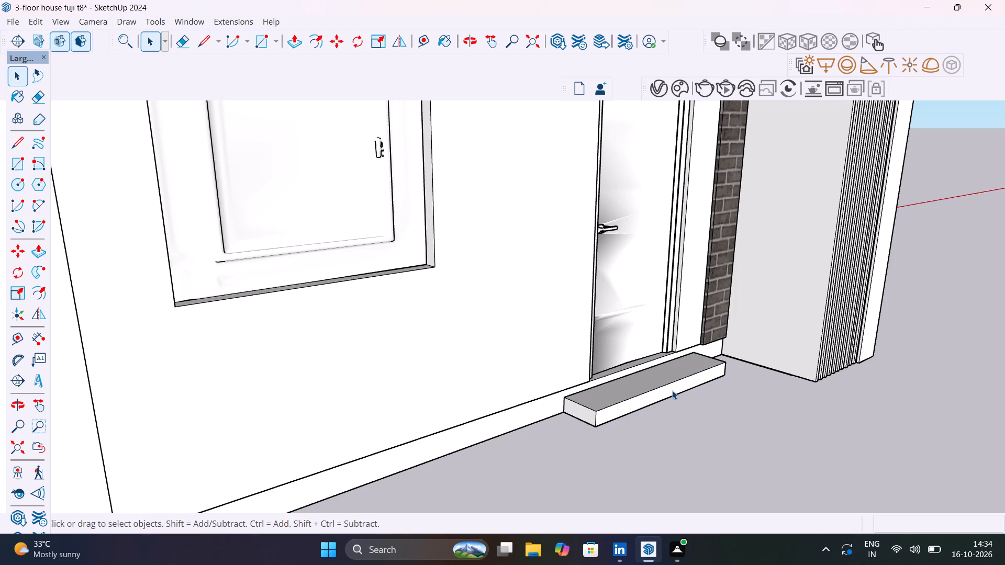
Select all of the entrance step's geometry and make it a component with the default settings, replacing the selection.
{"action": "left_click", "coordinate": [672, 390]}
{"action": "triple_click", "coordinate": [672, 390]}
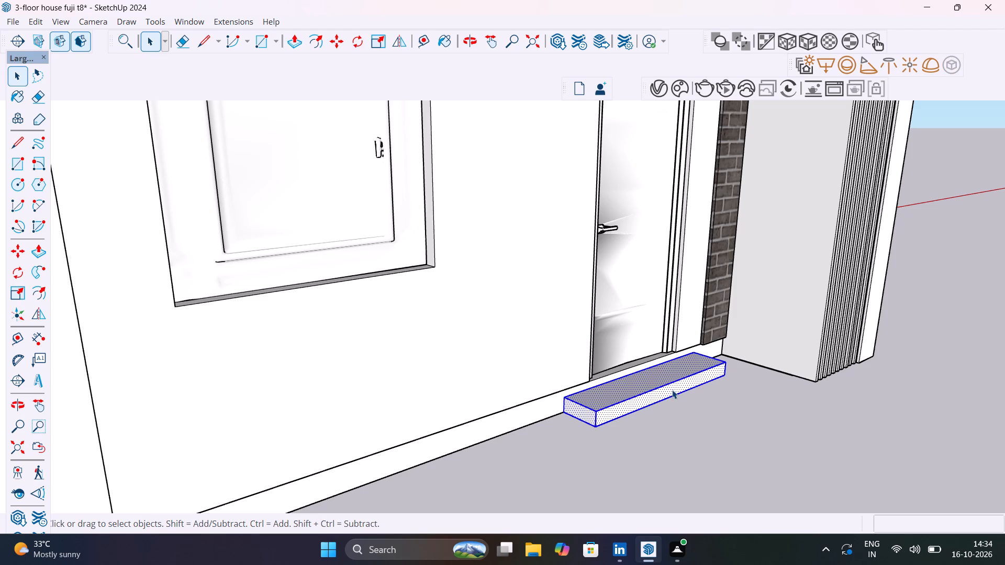
{"action": "right_click", "coordinate": [672, 390]}
{"action": "left_click", "coordinate": [757, 149]}
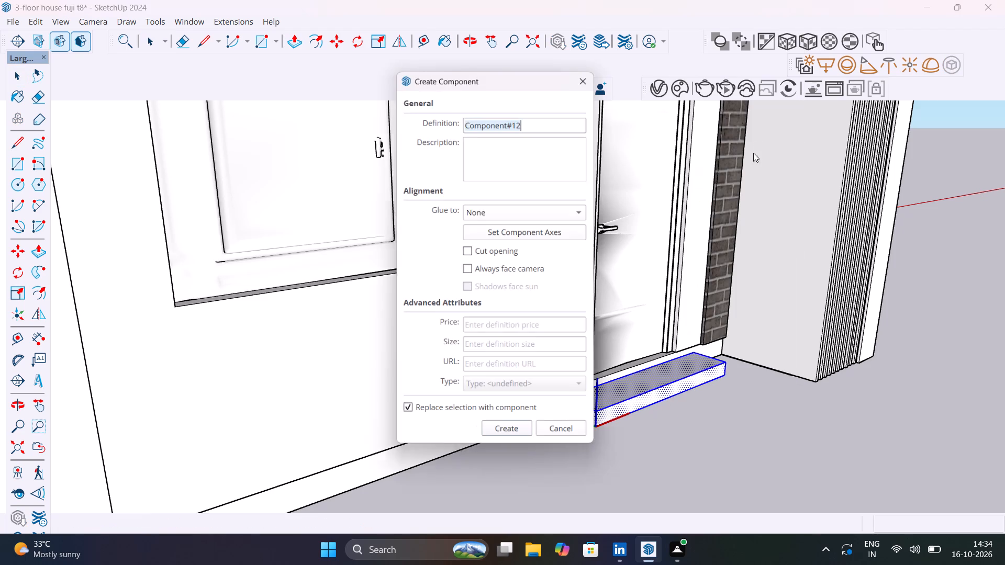
{"action": "left_click", "coordinate": [527, 444]}
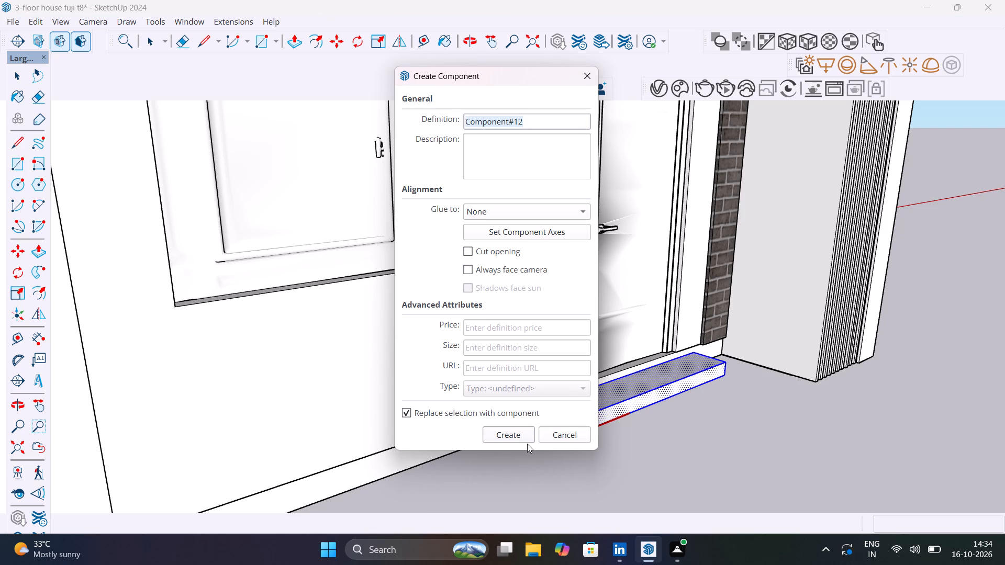
{"action": "left_click", "coordinate": [528, 435]}
Examine the entrance step component against the plinth and front door from the house corner, near and far.
{"action": "scroll", "coordinate": [620, 461], "scroll_direction": "down", "scroll_amount": 3}
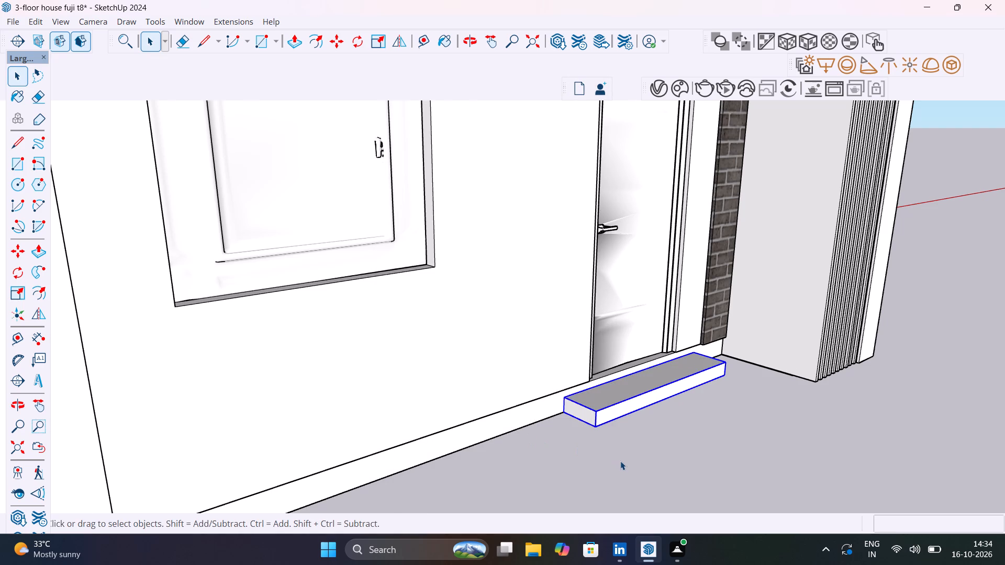
{"action": "scroll", "coordinate": [620, 461], "scroll_direction": "down", "scroll_amount": 4}
{"action": "middle_click_drag", "start_coordinate": [632, 453], "coordinate": [676, 484]}
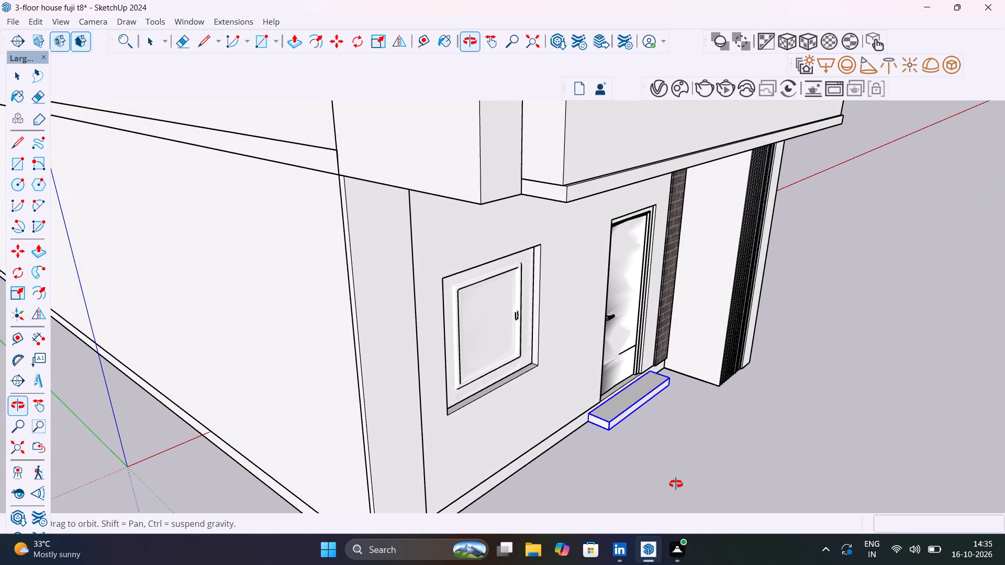
{"action": "middle_click_drag", "start_coordinate": [676, 484], "coordinate": [676, 483]}
{"action": "scroll", "coordinate": [600, 434], "scroll_direction": "up", "scroll_amount": 11}
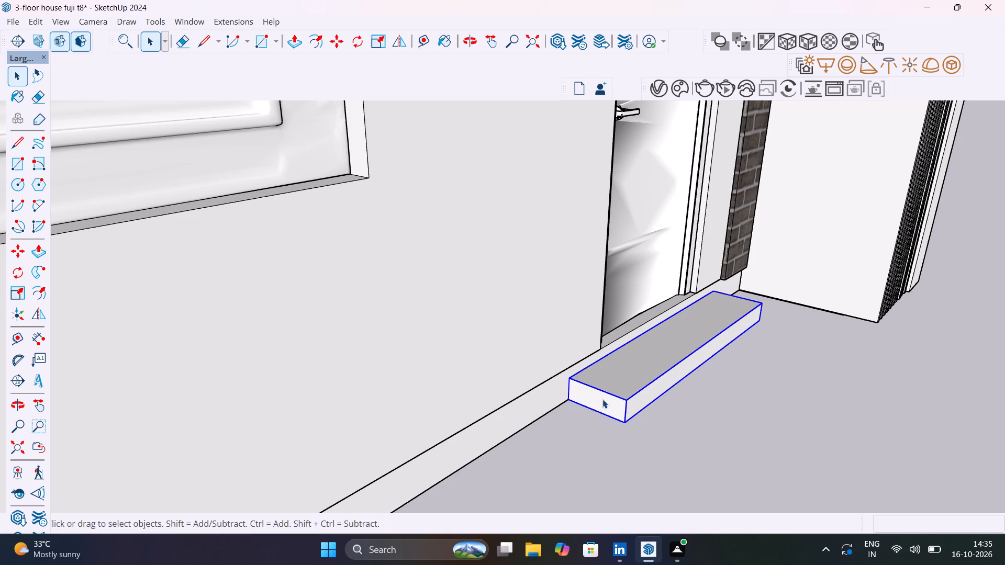
{"action": "scroll", "coordinate": [602, 399], "scroll_direction": "up", "scroll_amount": 1}
{"action": "scroll", "coordinate": [602, 399], "scroll_direction": "down", "scroll_amount": 18}
{"action": "scroll", "coordinate": [615, 403], "scroll_direction": "up", "scroll_amount": 10}
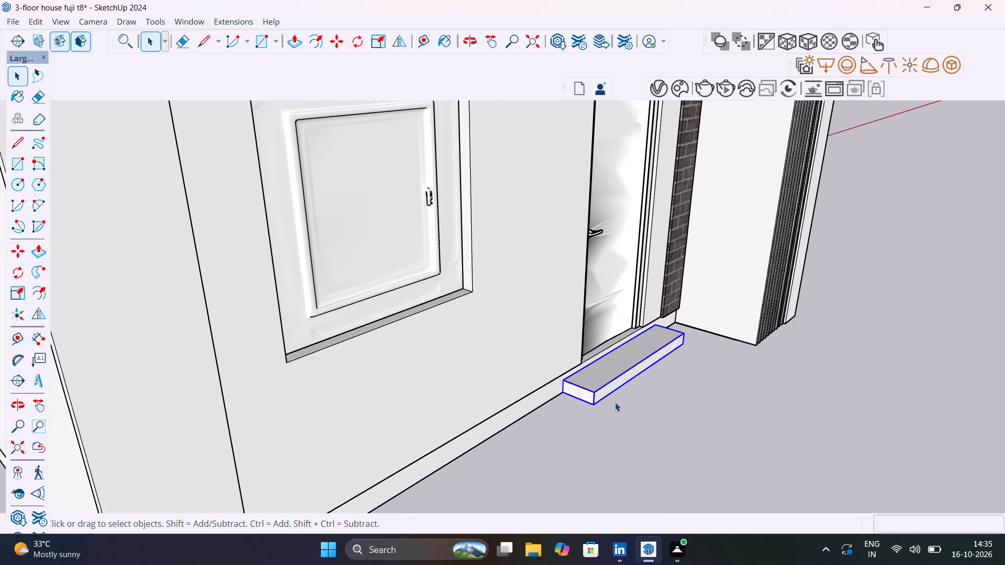
Examine the selected entrance step's top, exposed end and fit below the front door, from close up, the house corner and the front.
{"action": "scroll", "coordinate": [596, 382], "scroll_direction": "up", "scroll_amount": 13}
{"action": "scroll", "coordinate": [596, 382], "scroll_direction": "up", "scroll_amount": 8}
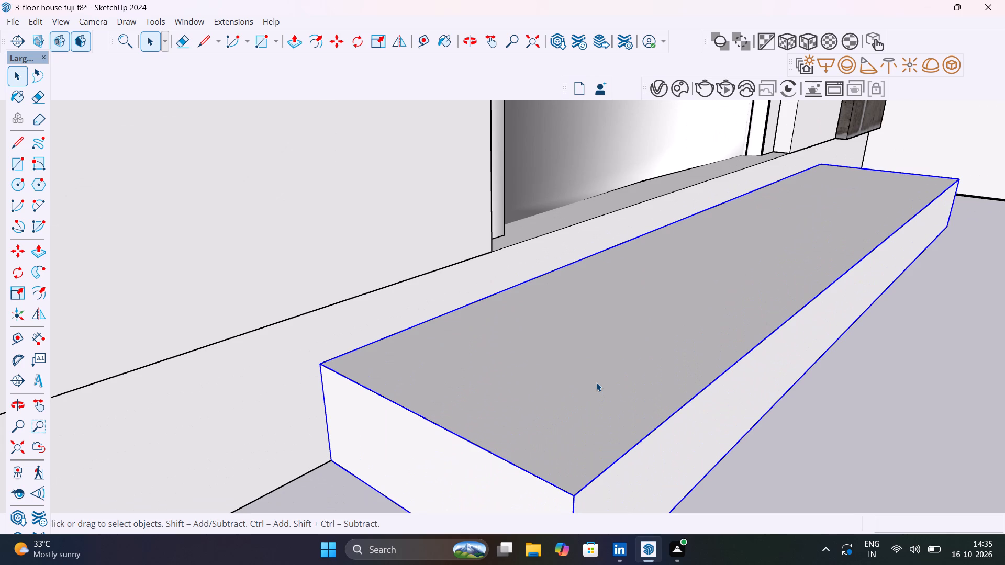
{"action": "scroll", "coordinate": [596, 382], "scroll_direction": "down", "scroll_amount": 17}
{"action": "scroll", "coordinate": [596, 382], "scroll_direction": "down", "scroll_amount": 6}
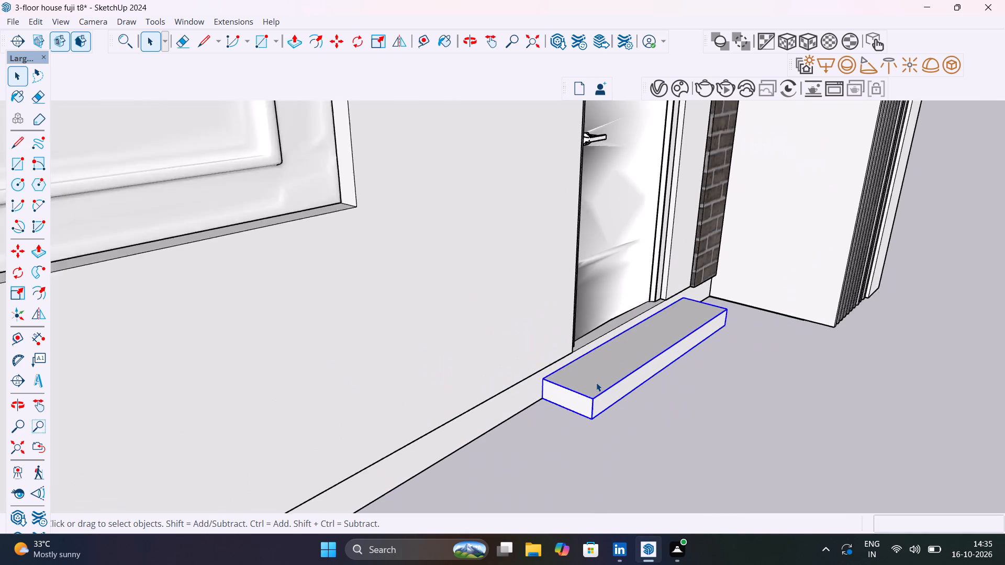
{"action": "scroll", "coordinate": [596, 382], "scroll_direction": "down", "scroll_amount": 7}
{"action": "scroll", "coordinate": [596, 382], "scroll_direction": "up", "scroll_amount": 11}
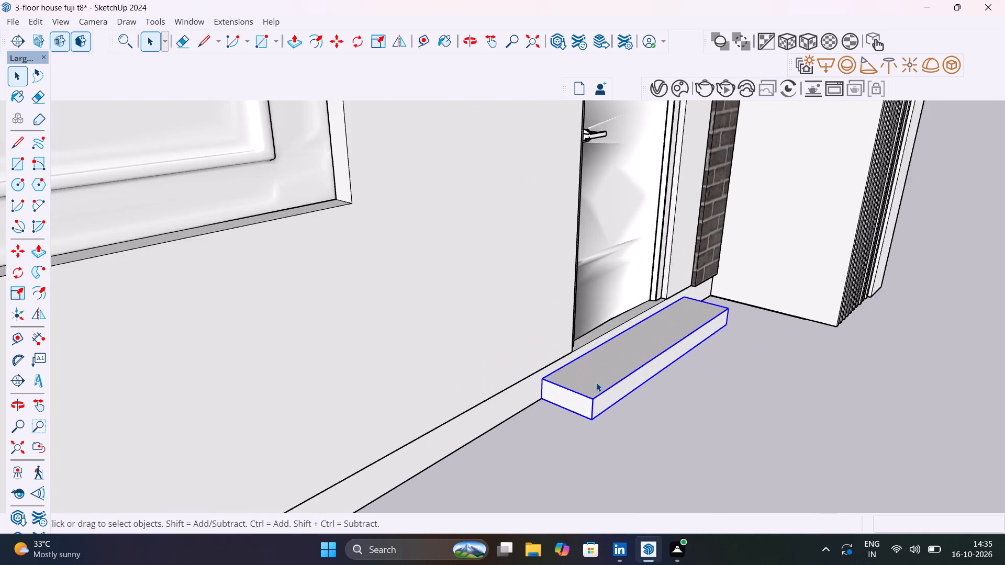
{"action": "scroll", "coordinate": [596, 382], "scroll_direction": "down", "scroll_amount": 20}
{"action": "scroll", "coordinate": [598, 389], "scroll_direction": "up", "scroll_amount": 7}
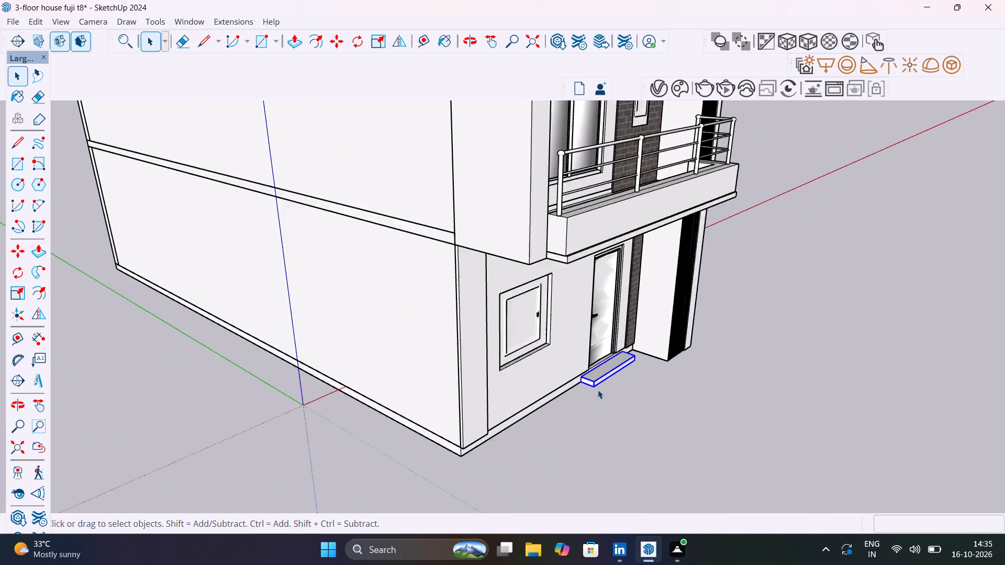
{"action": "scroll", "coordinate": [598, 390], "scroll_direction": "up", "scroll_amount": 19}
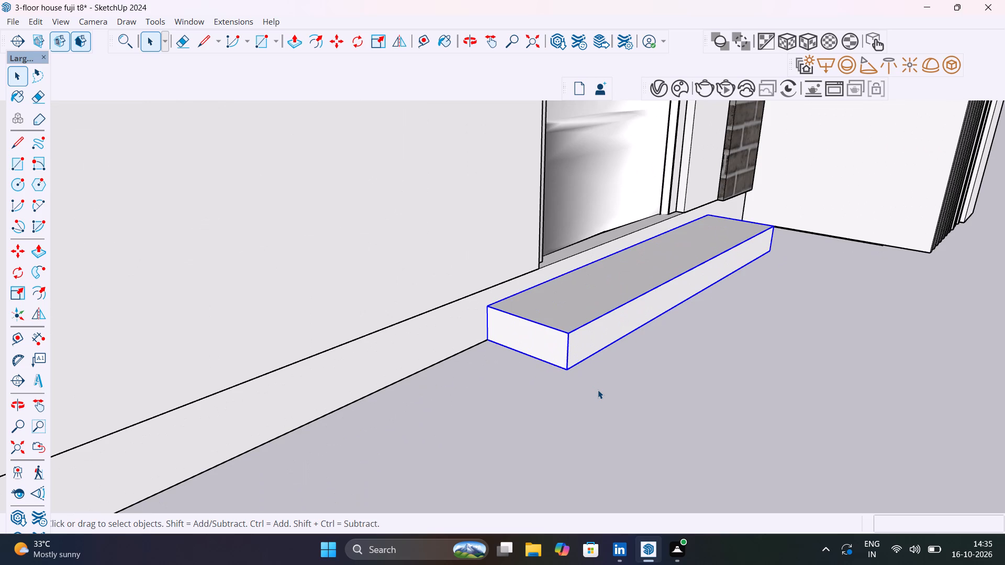
{"action": "scroll", "coordinate": [598, 390], "scroll_direction": "down", "scroll_amount": 4}
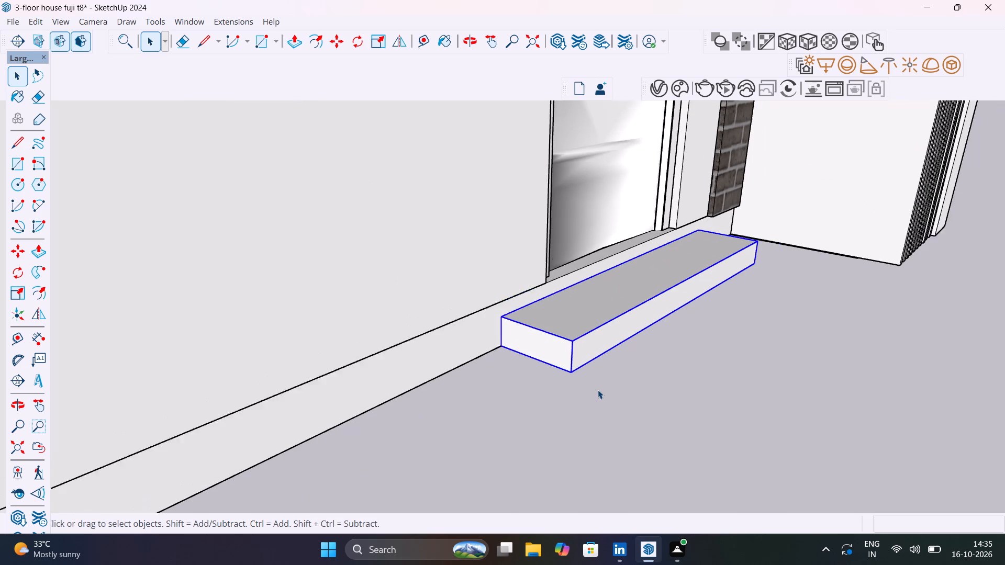
{"action": "scroll", "coordinate": [598, 390], "scroll_direction": "down", "scroll_amount": 6}
{"action": "middle_click_drag", "start_coordinate": [603, 390], "coordinate": [390, 381]}
{"action": "scroll", "coordinate": [603, 390], "scroll_direction": "down", "scroll_amount": 1}
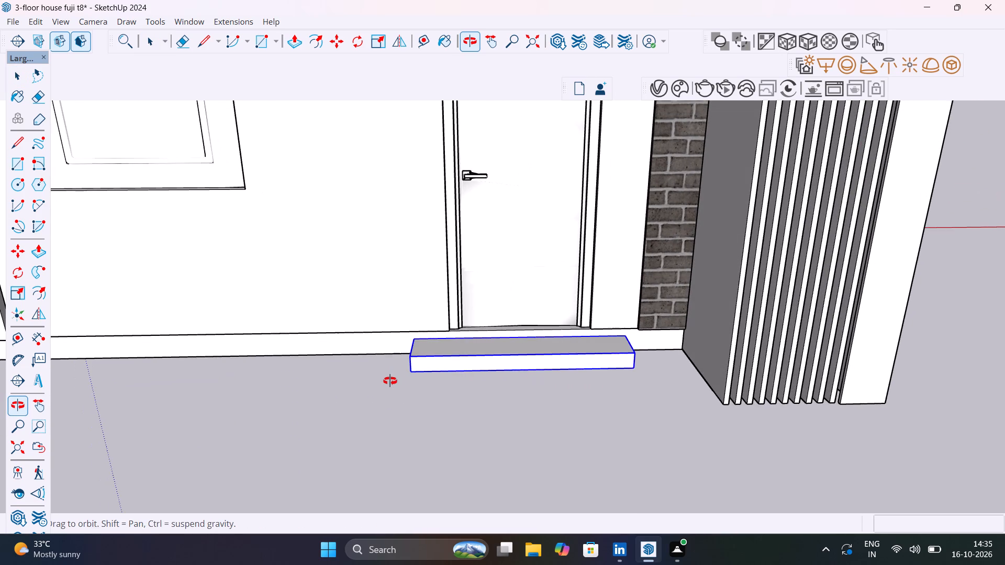
{"action": "middle_click_drag", "start_coordinate": [390, 381], "coordinate": [609, 383]}
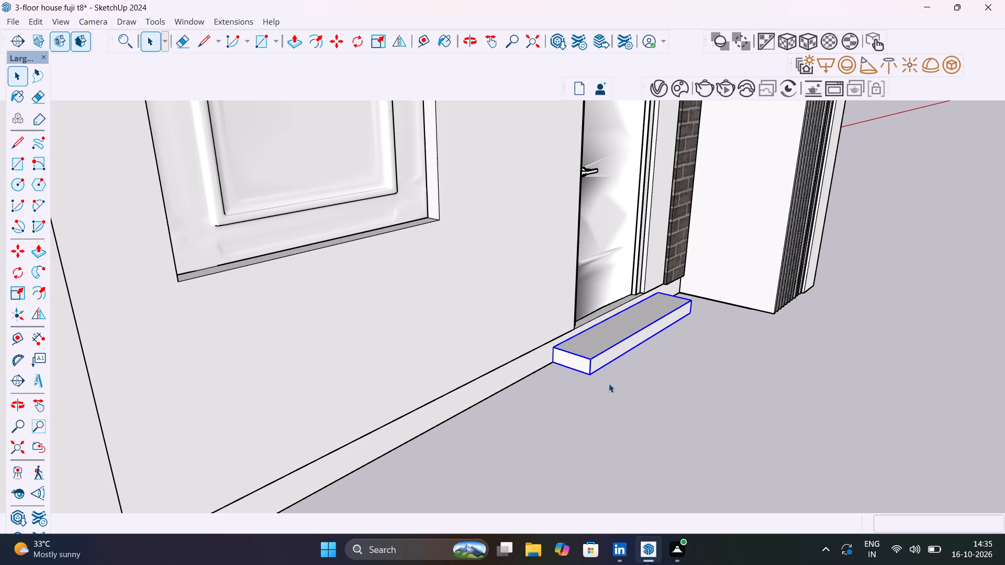
{"action": "scroll", "coordinate": [609, 383], "scroll_direction": "down", "scroll_amount": 14}
{"action": "scroll", "coordinate": [609, 383], "scroll_direction": "up", "scroll_amount": 6}
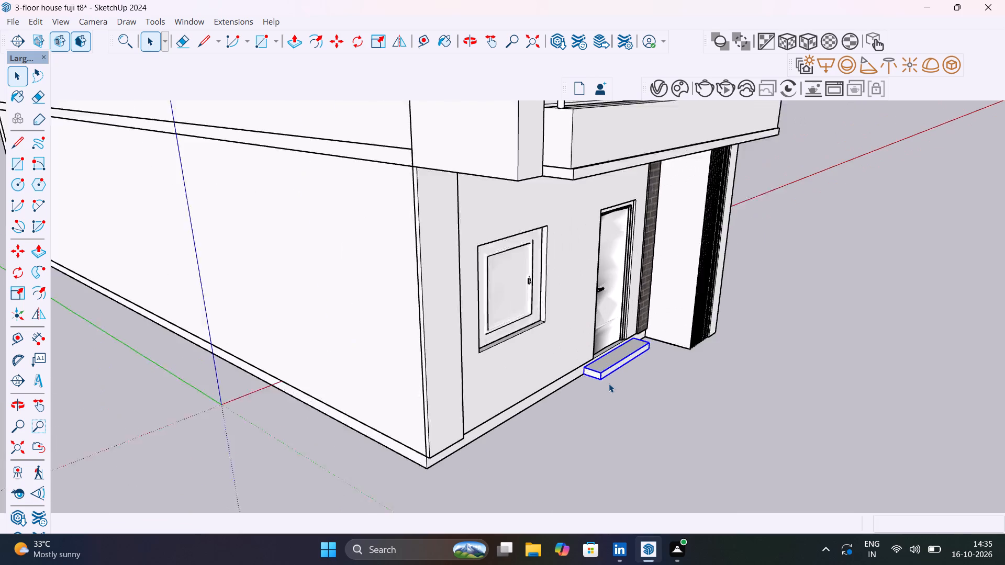
{"action": "scroll", "coordinate": [598, 373], "scroll_direction": "up", "scroll_amount": 3}
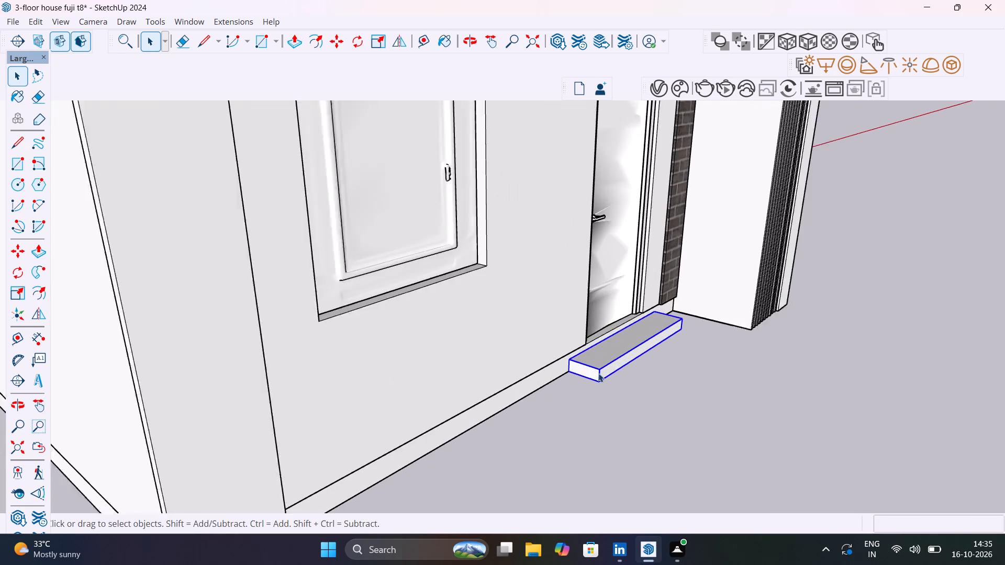
Copy the entrance step component twice, each about 11 1/2" from its top wall-side corner to its bottom outer corner, descending from the door.
{"action": "scroll", "coordinate": [598, 373], "scroll_direction": "up", "scroll_amount": 8}
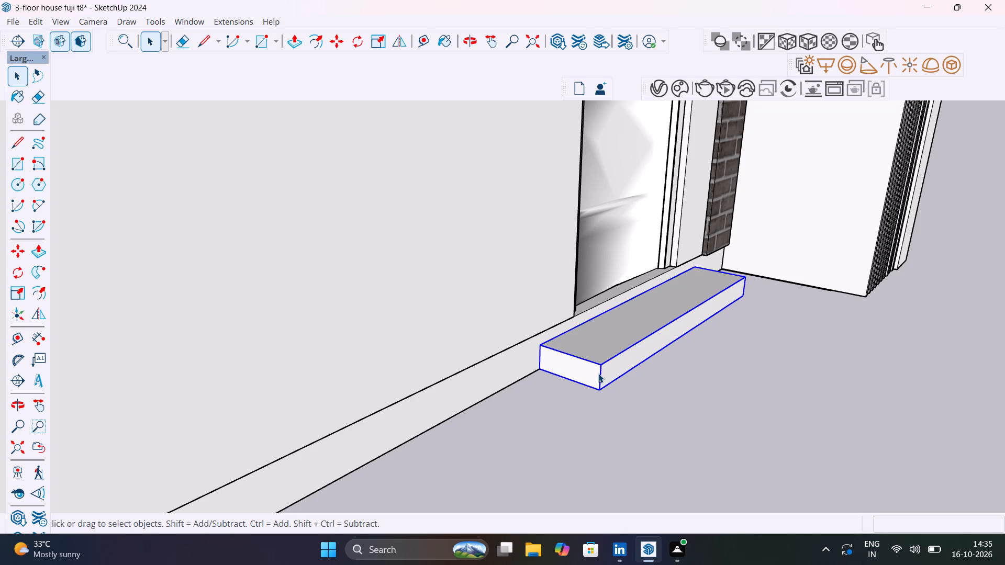
{"action": "scroll", "coordinate": [598, 374], "scroll_direction": "up", "scroll_amount": 6}
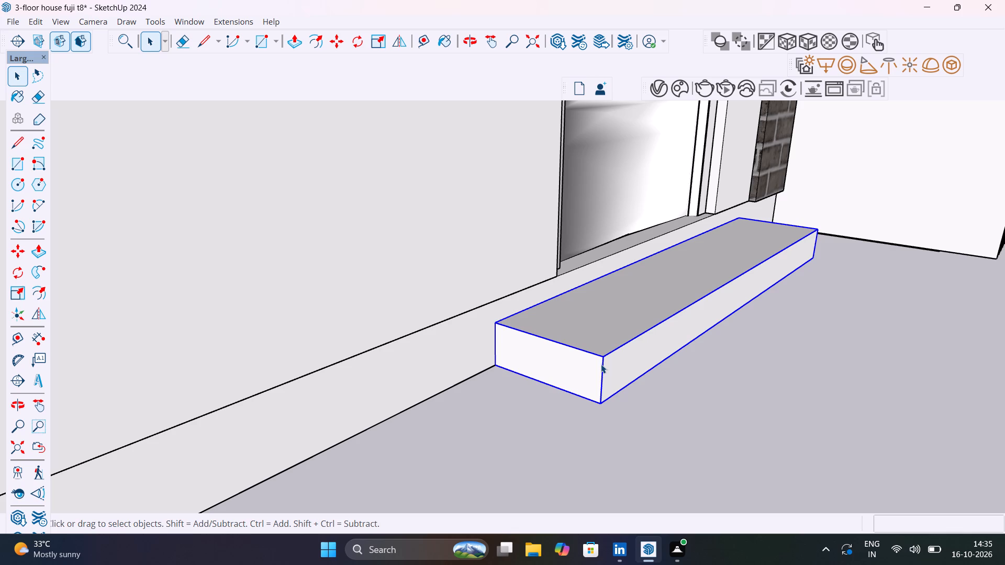
{"action": "key", "text": "m"}
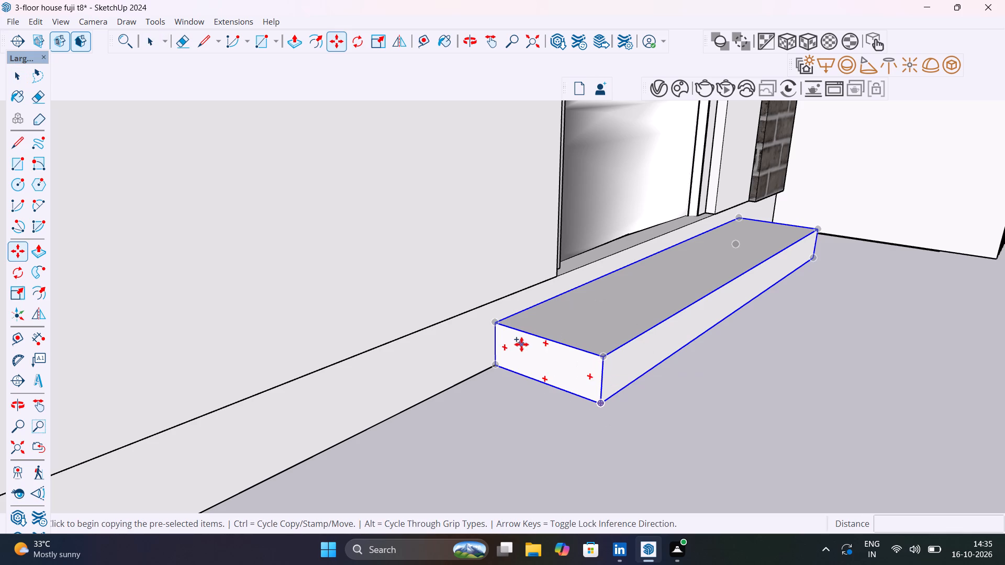
{"action": "left_click", "coordinate": [495, 323]}
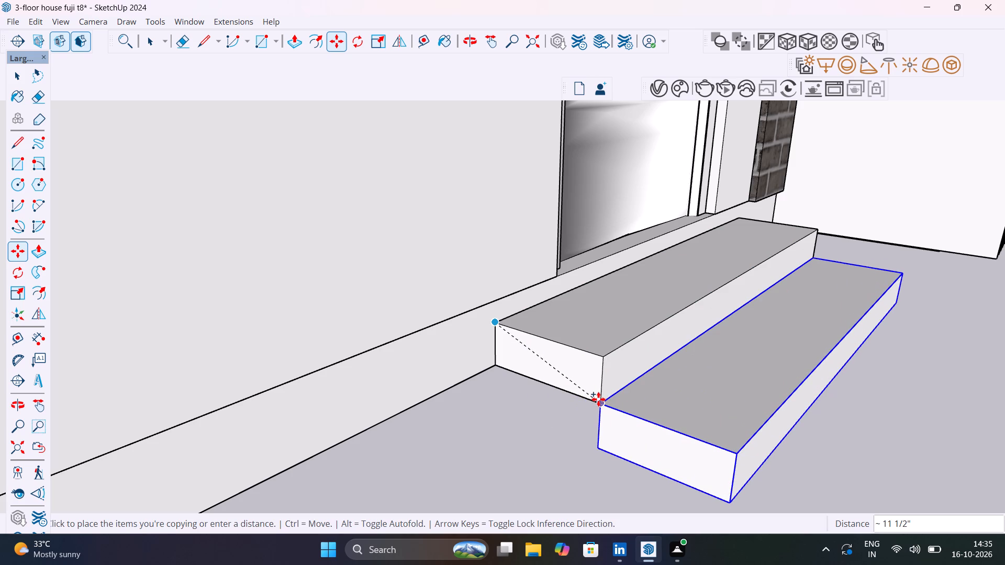
{"action": "left_click", "coordinate": [598, 399]}
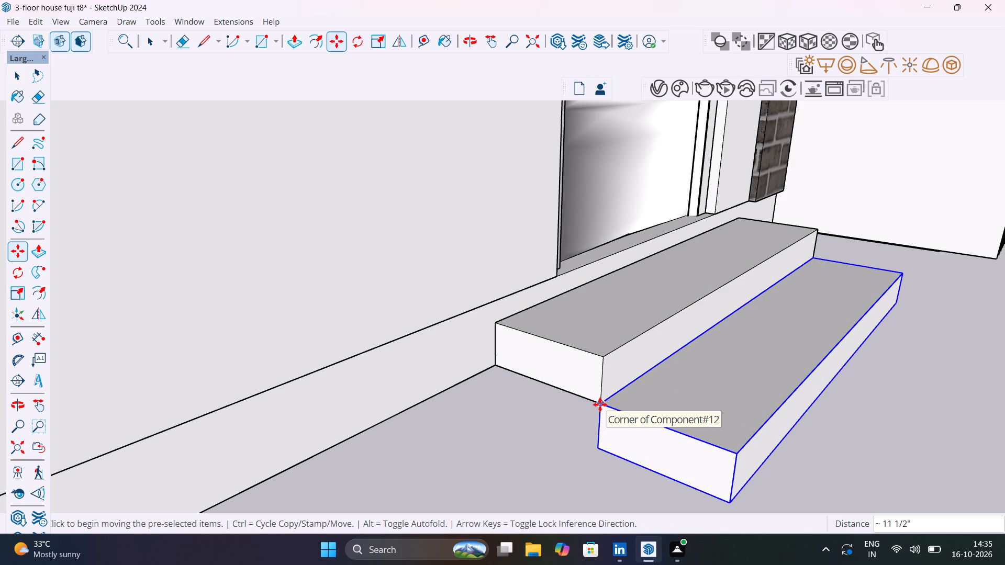
{"action": "left_click", "coordinate": [600, 404]}
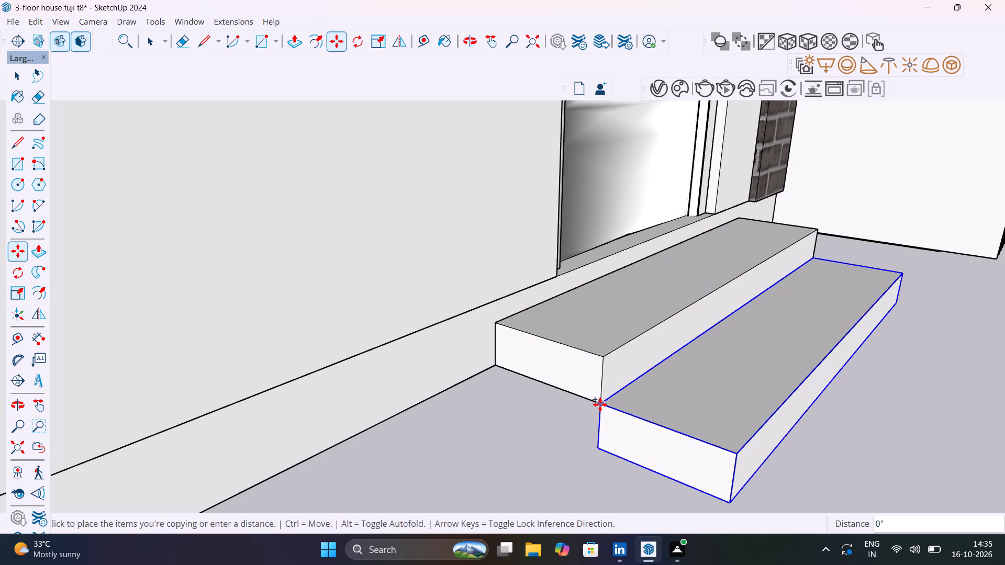
{"action": "scroll", "coordinate": [662, 439], "scroll_direction": "down", "scroll_amount": 12}
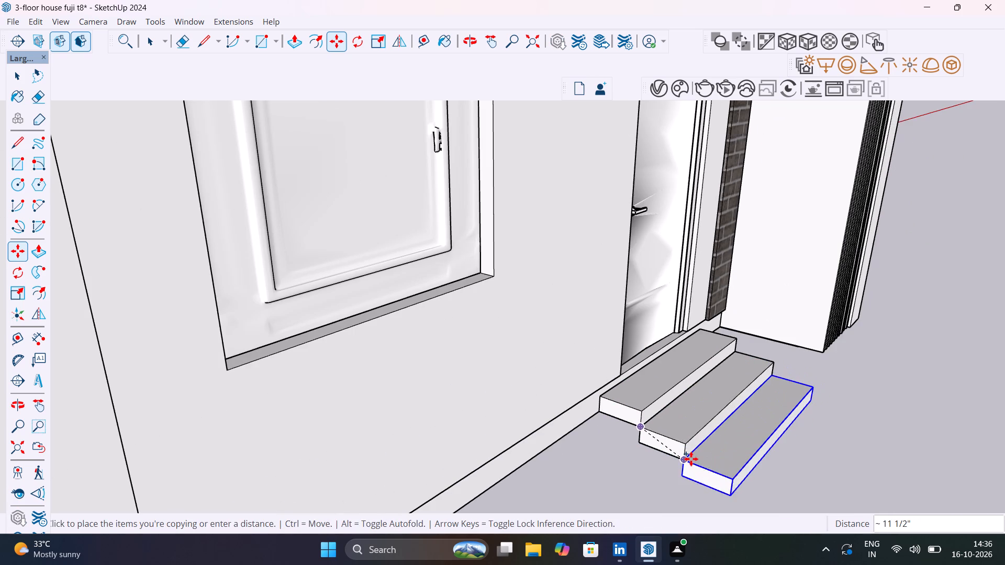
{"action": "left_click", "coordinate": [691, 459]}
{"action": "scroll", "coordinate": [768, 462], "scroll_direction": "down", "scroll_amount": 5}
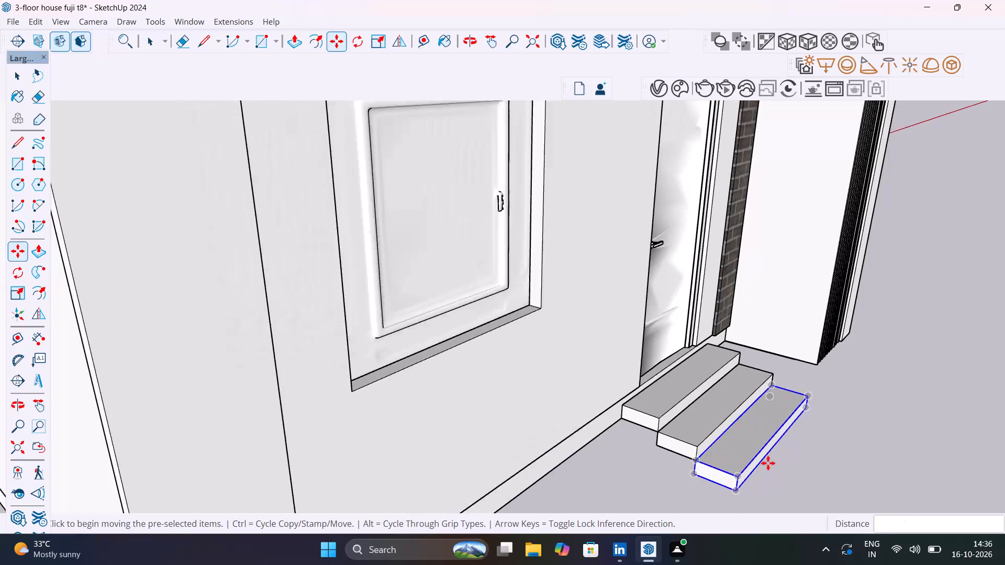
{"action": "scroll", "coordinate": [768, 463], "scroll_direction": "down", "scroll_amount": 7}
{"action": "middle_click_drag", "start_coordinate": [795, 477], "coordinate": [665, 450]}
{"action": "scroll", "coordinate": [678, 450], "scroll_direction": "down", "scroll_amount": 15}
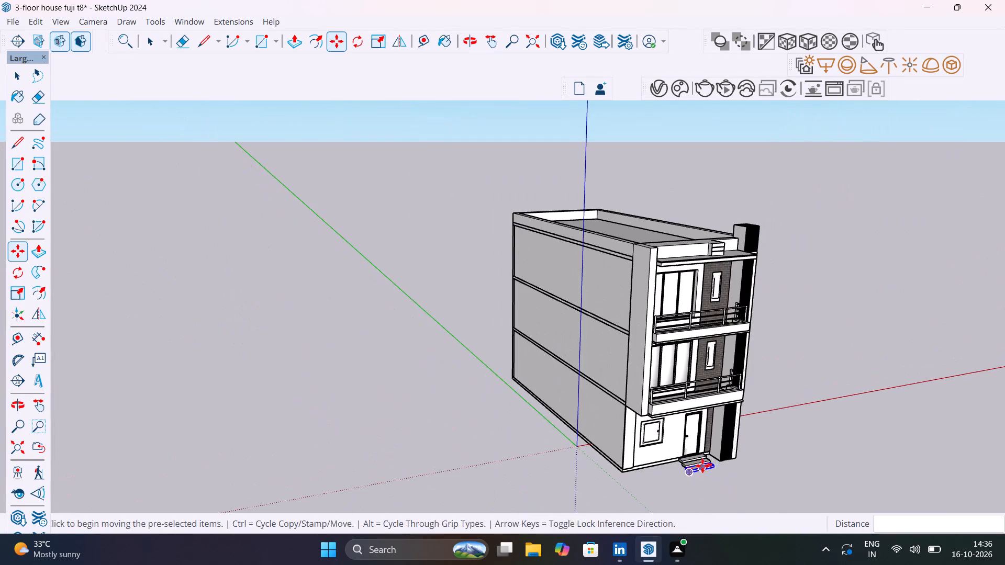
{"action": "scroll", "coordinate": [711, 479], "scroll_direction": "up", "scroll_amount": 17}
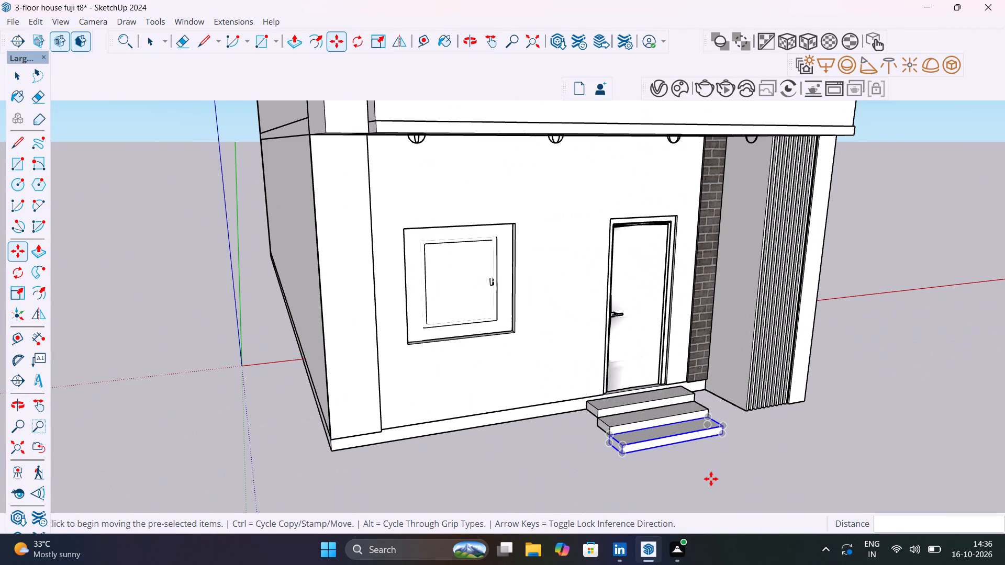
{"action": "key", "text": "space"}
{"action": "left_click", "coordinate": [718, 480]}
Inspect the three-step flight's alignment with the door, plinth and ground from the front, side, below and house corner.
{"action": "scroll", "coordinate": [735, 440], "scroll_direction": "up", "scroll_amount": 6}
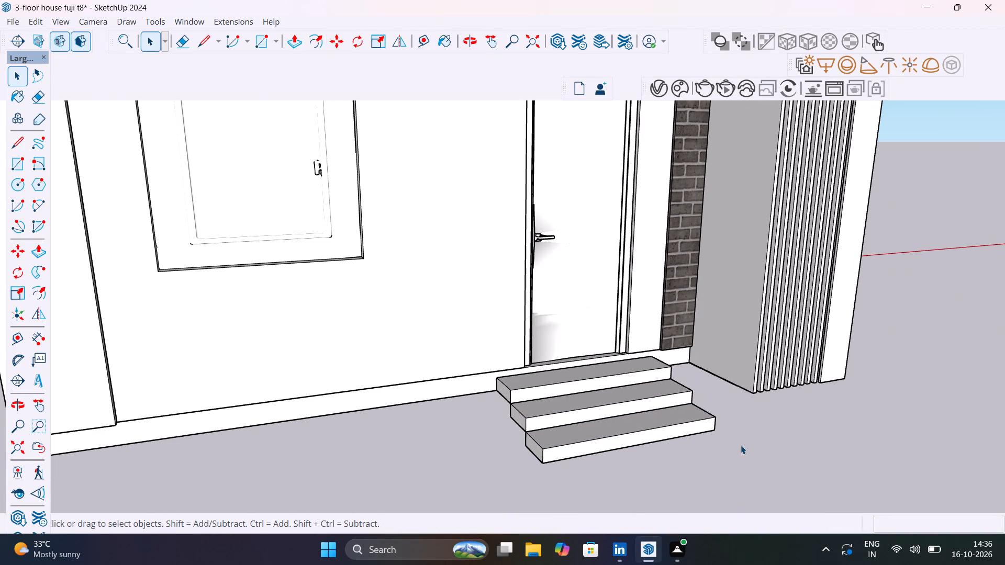
{"action": "middle_click_drag", "start_coordinate": [679, 444], "coordinate": [621, 417]}
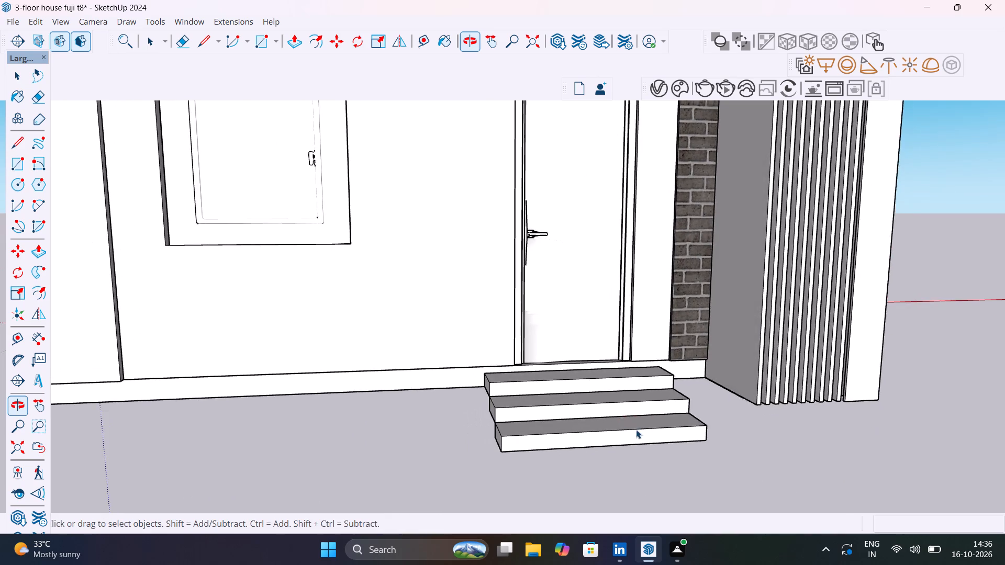
{"action": "scroll", "coordinate": [640, 432], "scroll_direction": "down", "scroll_amount": 12}
{"action": "scroll", "coordinate": [588, 428], "scroll_direction": "up", "scroll_amount": 6}
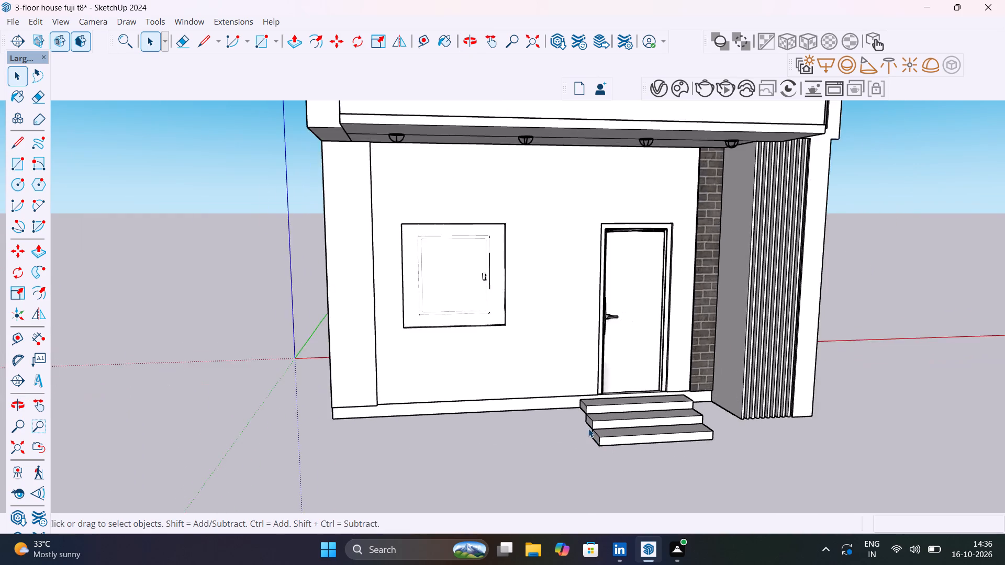
{"action": "scroll", "coordinate": [588, 428], "scroll_direction": "up", "scroll_amount": 3}
{"action": "middle_click_drag", "start_coordinate": [591, 429], "coordinate": [810, 403]}
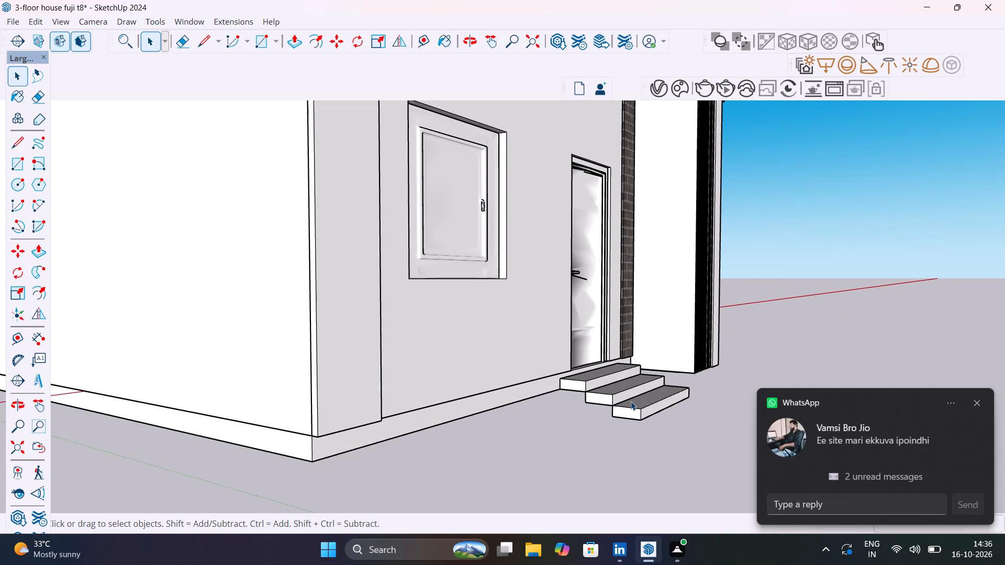
{"action": "scroll", "coordinate": [616, 409], "scroll_direction": "up", "scroll_amount": 11}
{"action": "middle_click_drag", "start_coordinate": [617, 426], "coordinate": [689, 379]}
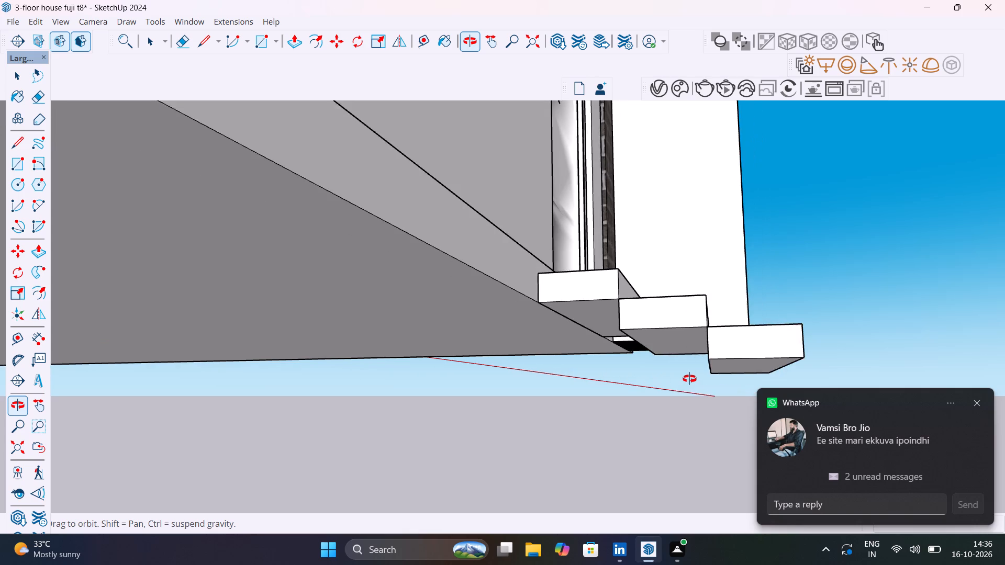
{"action": "middle_click_drag", "start_coordinate": [689, 379], "coordinate": [665, 418]}
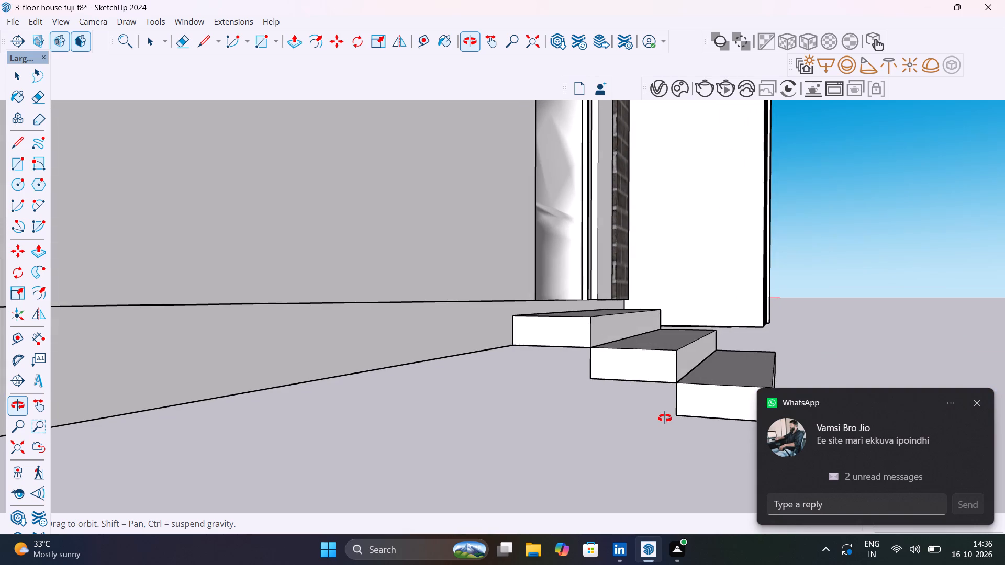
{"action": "middle_click_drag", "start_coordinate": [665, 418], "coordinate": [699, 409]}
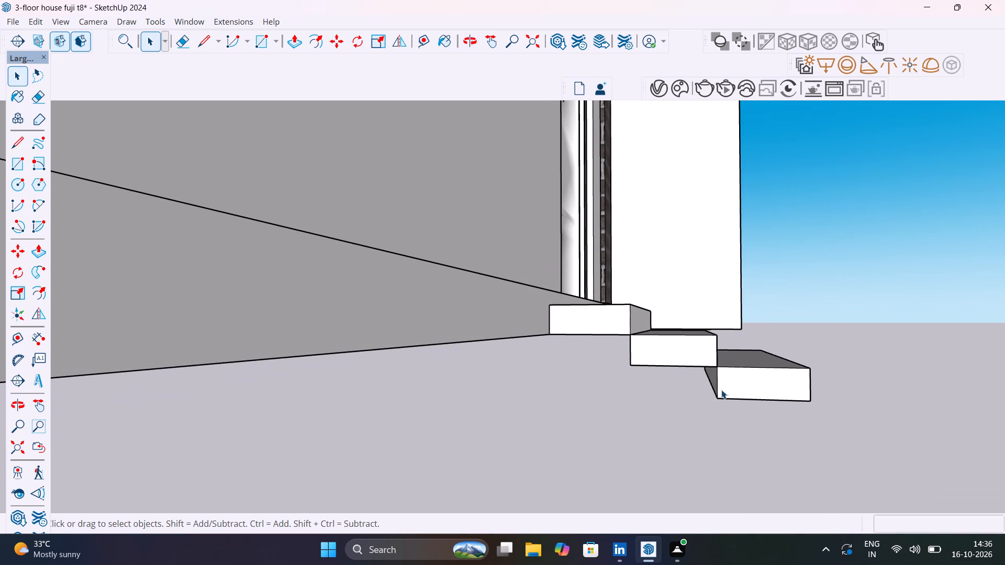
{"action": "scroll", "coordinate": [722, 378], "scroll_direction": "up", "scroll_amount": 4}
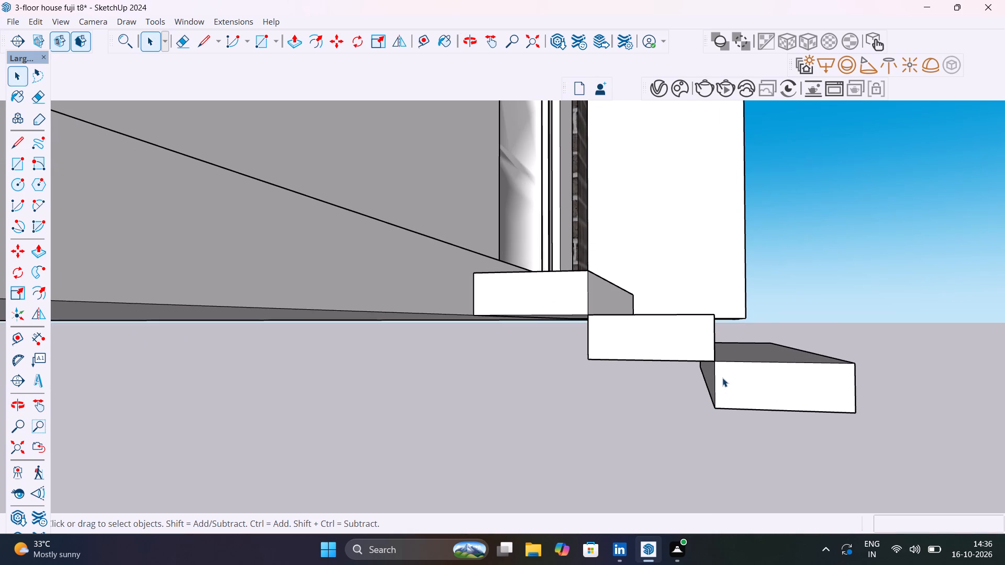
{"action": "scroll", "coordinate": [656, 426], "scroll_direction": "down", "scroll_amount": 7}
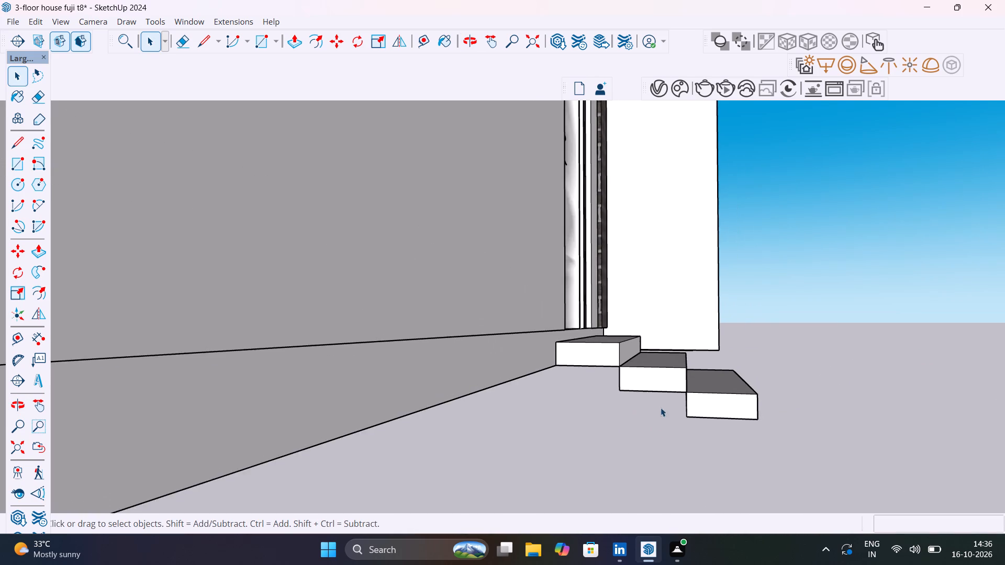
{"action": "middle_click_drag", "start_coordinate": [660, 408], "coordinate": [631, 445]}
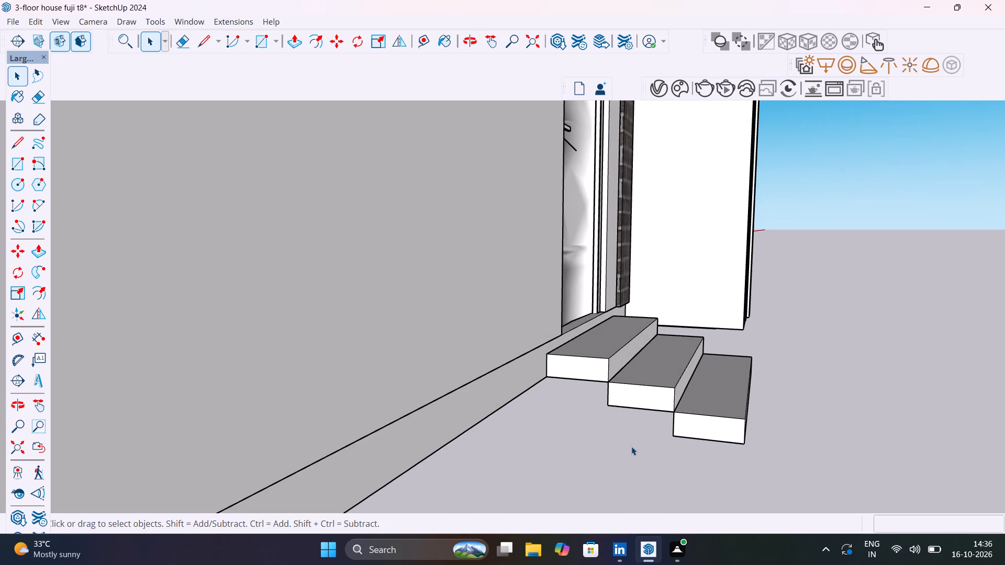
{"action": "scroll", "coordinate": [576, 358], "scroll_direction": "up", "scroll_amount": 4}
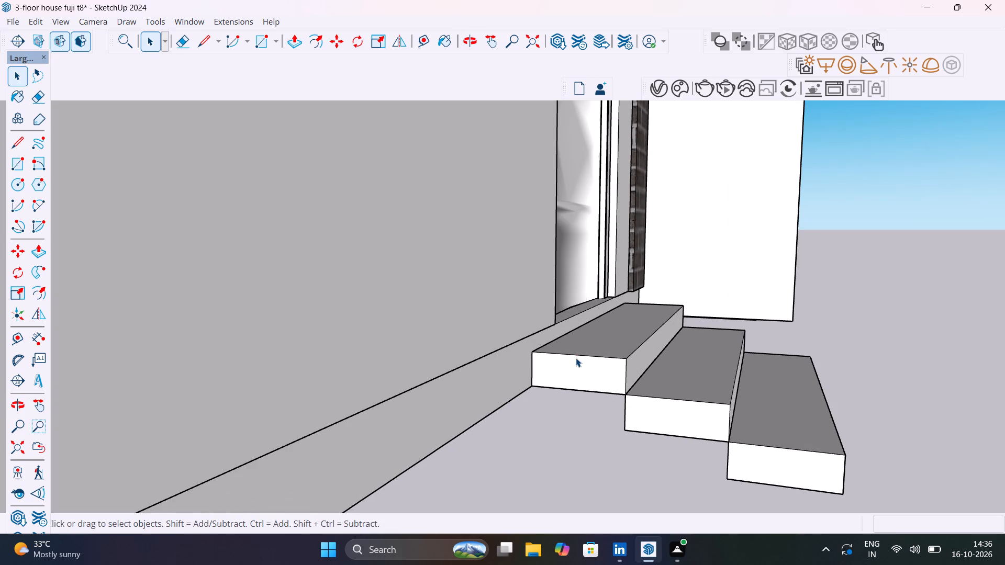
{"action": "scroll", "coordinate": [576, 358], "scroll_direction": "down", "scroll_amount": 18}
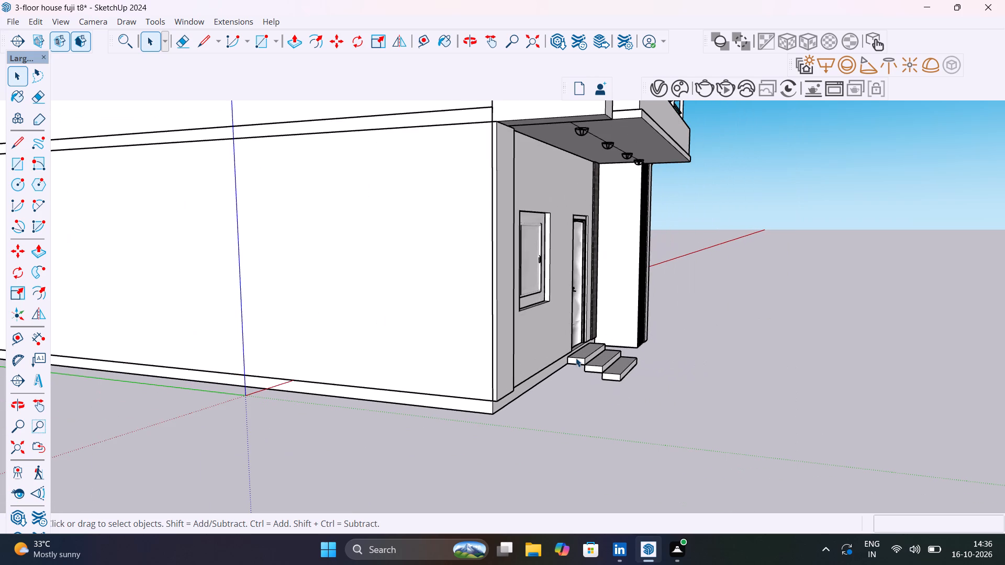
{"action": "scroll", "coordinate": [576, 358], "scroll_direction": "up", "scroll_amount": 5}
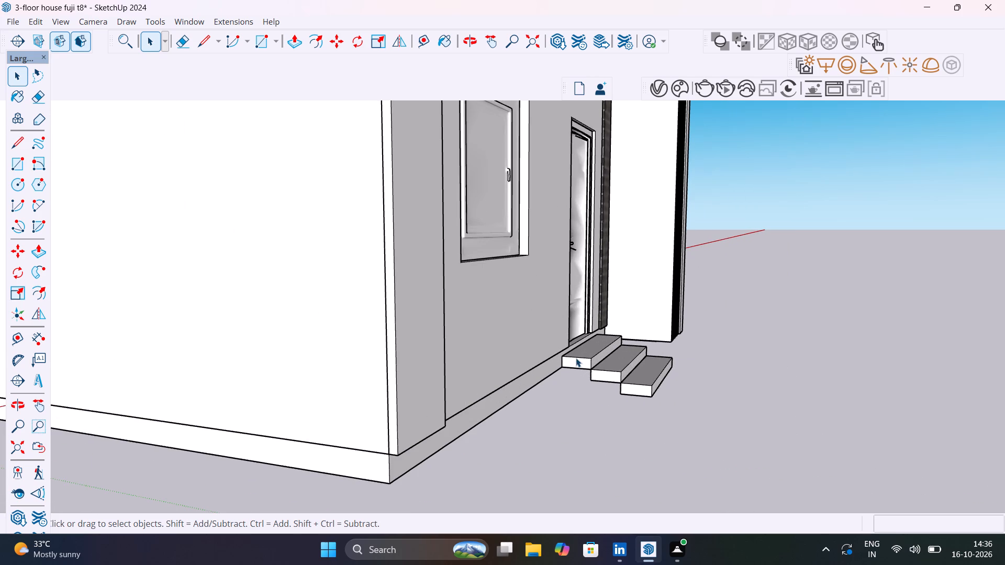
{"action": "scroll", "coordinate": [584, 361], "scroll_direction": "up", "scroll_amount": 11}
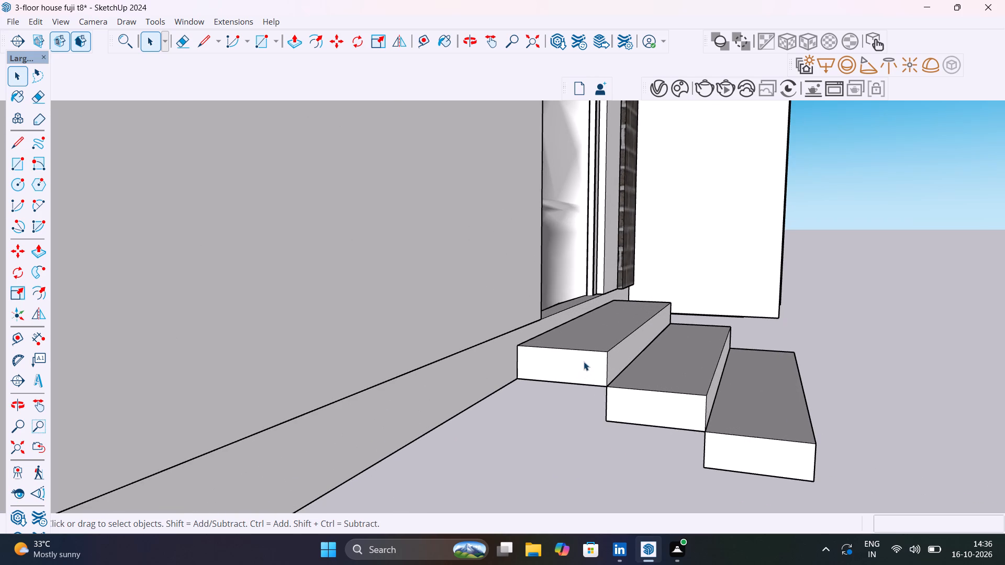
{"action": "scroll", "coordinate": [584, 361], "scroll_direction": "down", "scroll_amount": 6}
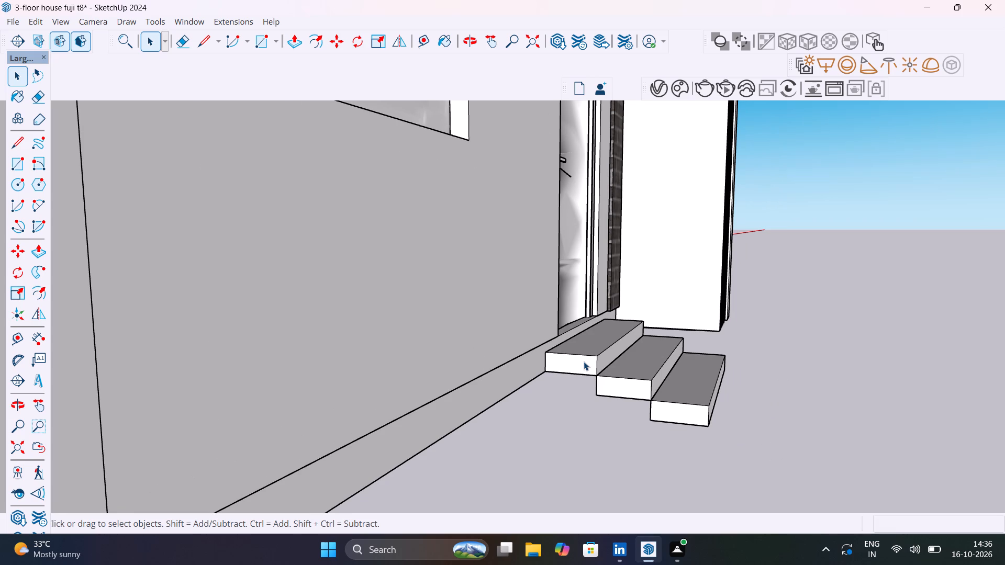
Examine the three-step flight's fit against the plinth and front door from the house corner, the front and below.
{"action": "scroll", "coordinate": [584, 361], "scroll_direction": "down", "scroll_amount": 2}
{"action": "scroll", "coordinate": [584, 361], "scroll_direction": "up", "scroll_amount": 10}
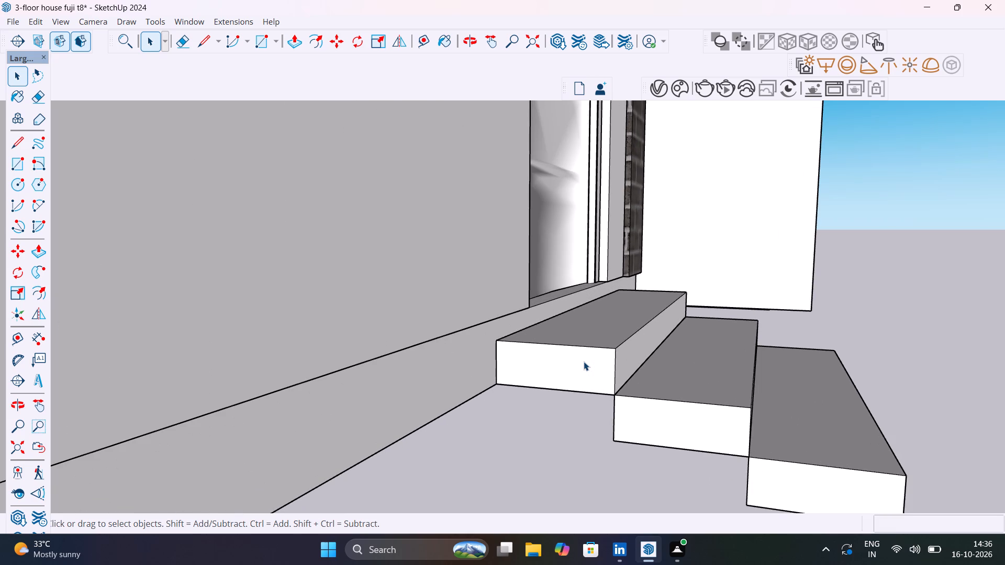
{"action": "left_click", "coordinate": [584, 361]}
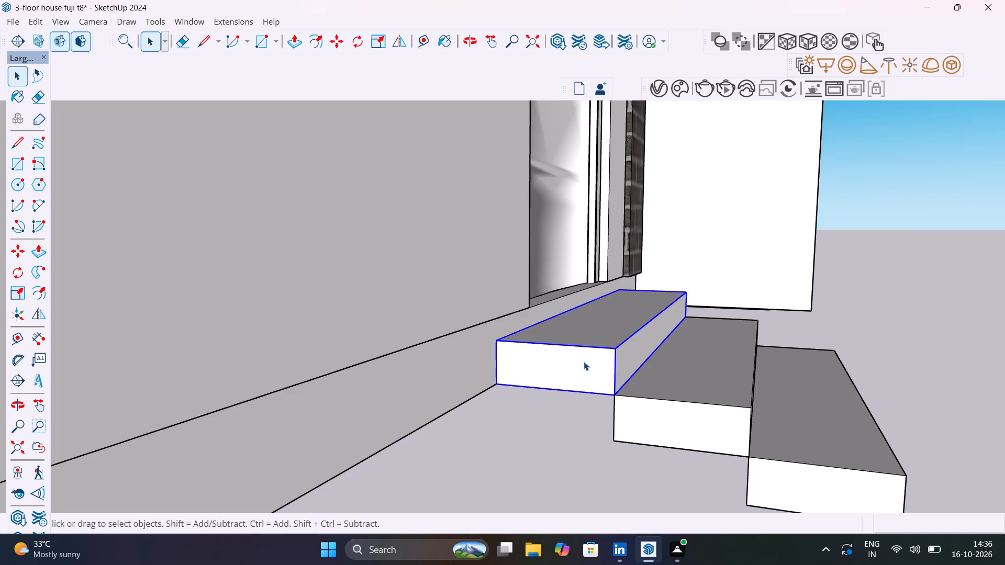
{"action": "scroll", "coordinate": [584, 361], "scroll_direction": "down", "scroll_amount": 4}
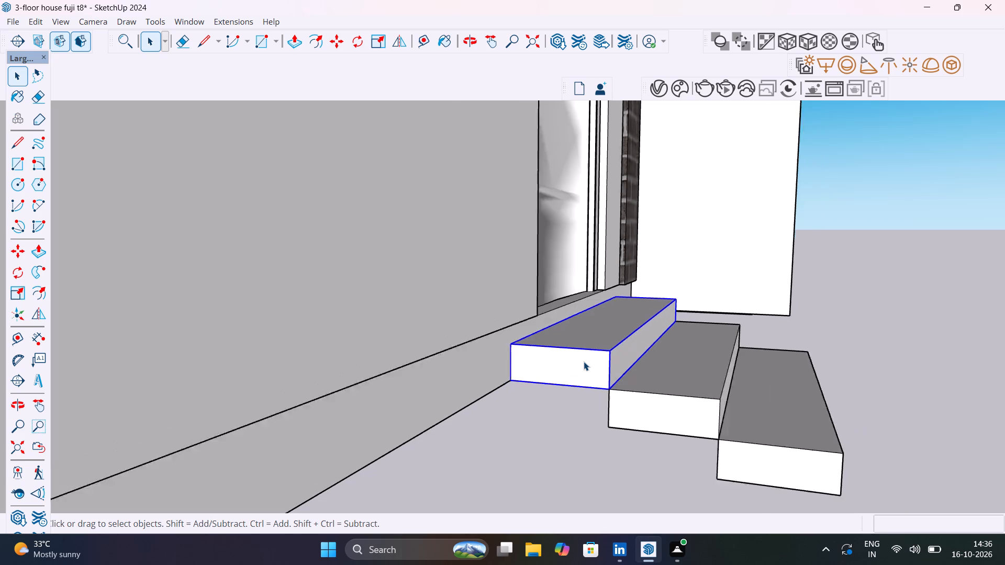
{"action": "scroll", "coordinate": [584, 361], "scroll_direction": "down", "scroll_amount": 17}
{"action": "left_click", "coordinate": [712, 404]}
{"action": "middle_click_drag", "start_coordinate": [707, 392], "coordinate": [533, 409]}
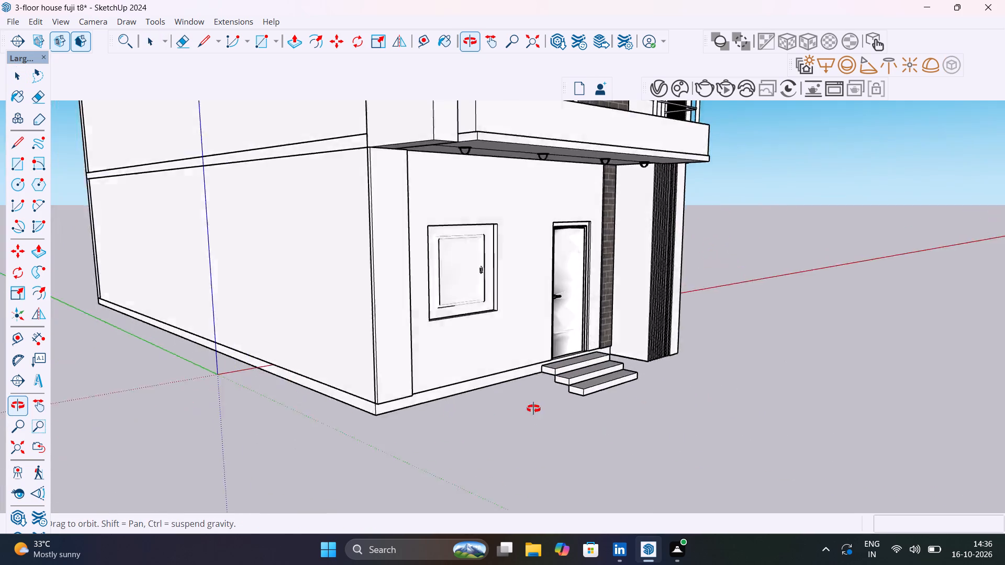
{"action": "middle_click_drag", "start_coordinate": [533, 409], "coordinate": [481, 411]}
{"action": "scroll", "coordinate": [582, 403], "scroll_direction": "down", "scroll_amount": 12}
{"action": "middle_click_drag", "start_coordinate": [588, 414], "coordinate": [506, 422]}
{"action": "scroll", "coordinate": [554, 390], "scroll_direction": "up", "scroll_amount": 8}
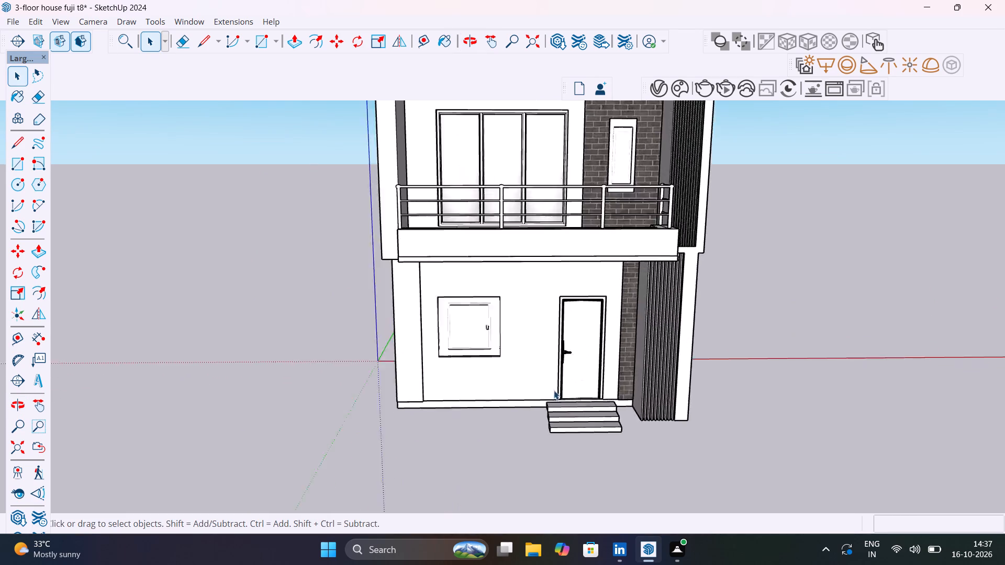
{"action": "scroll", "coordinate": [554, 390], "scroll_direction": "up", "scroll_amount": 9}
{"action": "middle_click_drag", "start_coordinate": [563, 419], "coordinate": [732, 363]}
{"action": "scroll", "coordinate": [732, 363], "scroll_direction": "up", "scroll_amount": 1}
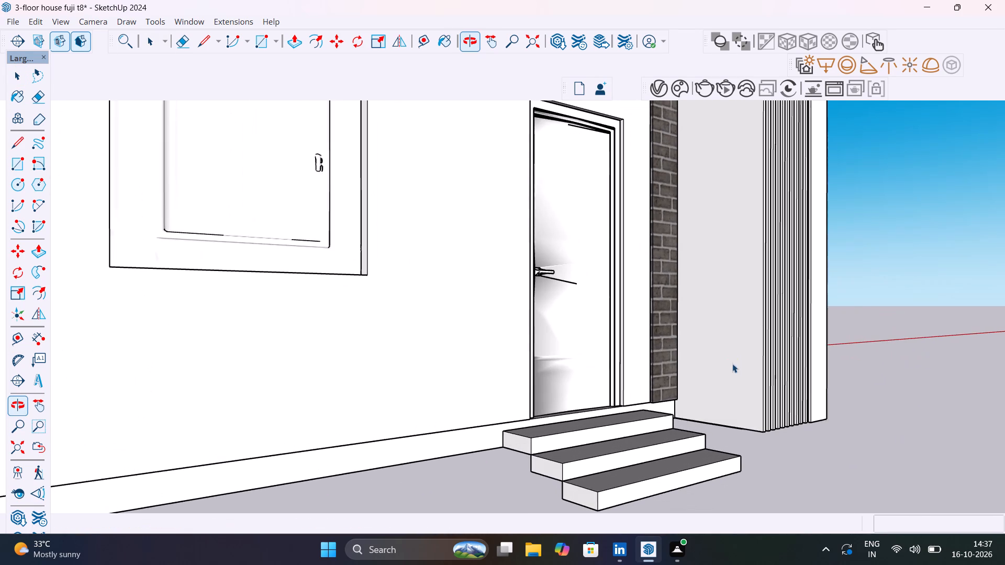
{"action": "middle_click_drag", "start_coordinate": [577, 456], "coordinate": [655, 377]}
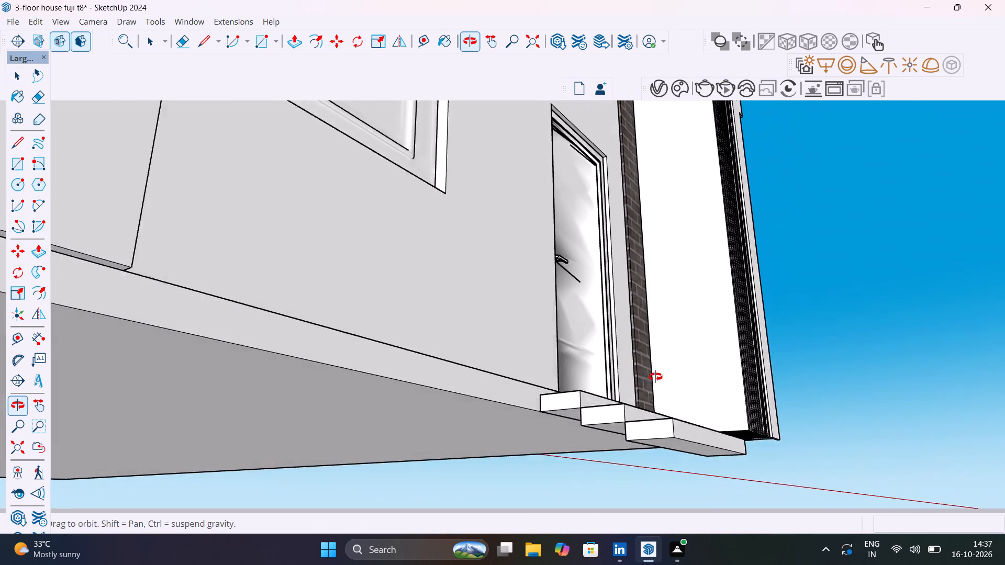
{"action": "middle_click_drag", "start_coordinate": [655, 377], "coordinate": [721, 412]}
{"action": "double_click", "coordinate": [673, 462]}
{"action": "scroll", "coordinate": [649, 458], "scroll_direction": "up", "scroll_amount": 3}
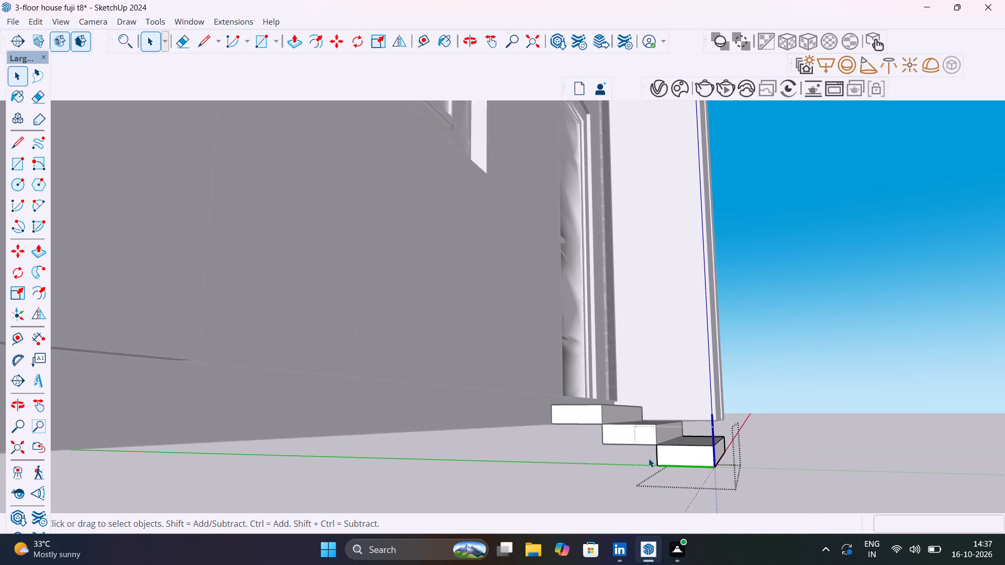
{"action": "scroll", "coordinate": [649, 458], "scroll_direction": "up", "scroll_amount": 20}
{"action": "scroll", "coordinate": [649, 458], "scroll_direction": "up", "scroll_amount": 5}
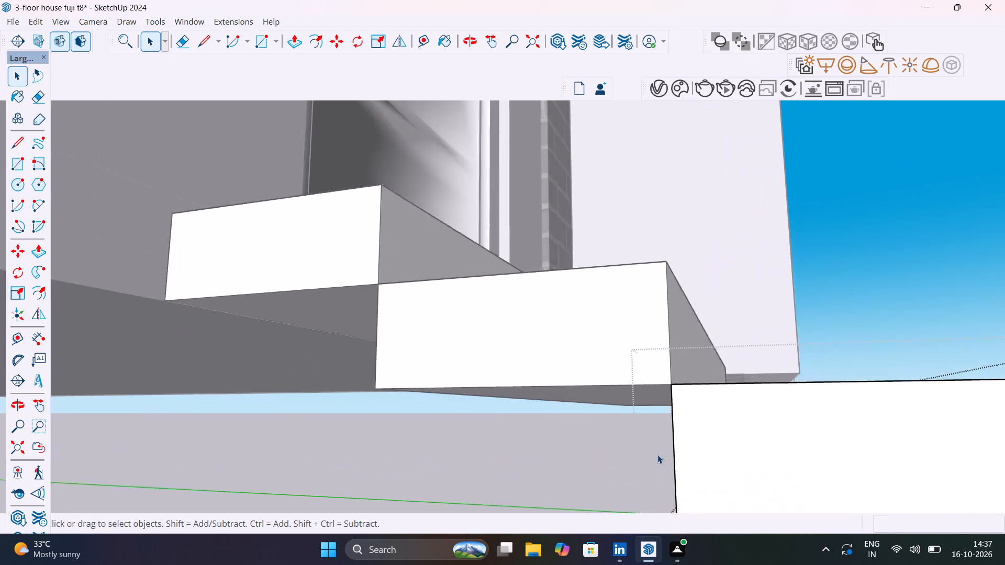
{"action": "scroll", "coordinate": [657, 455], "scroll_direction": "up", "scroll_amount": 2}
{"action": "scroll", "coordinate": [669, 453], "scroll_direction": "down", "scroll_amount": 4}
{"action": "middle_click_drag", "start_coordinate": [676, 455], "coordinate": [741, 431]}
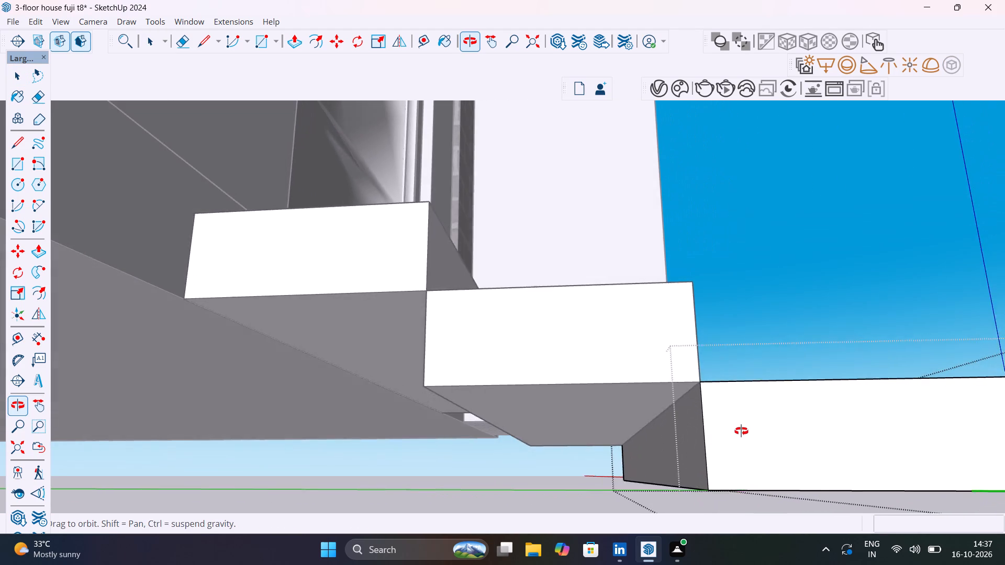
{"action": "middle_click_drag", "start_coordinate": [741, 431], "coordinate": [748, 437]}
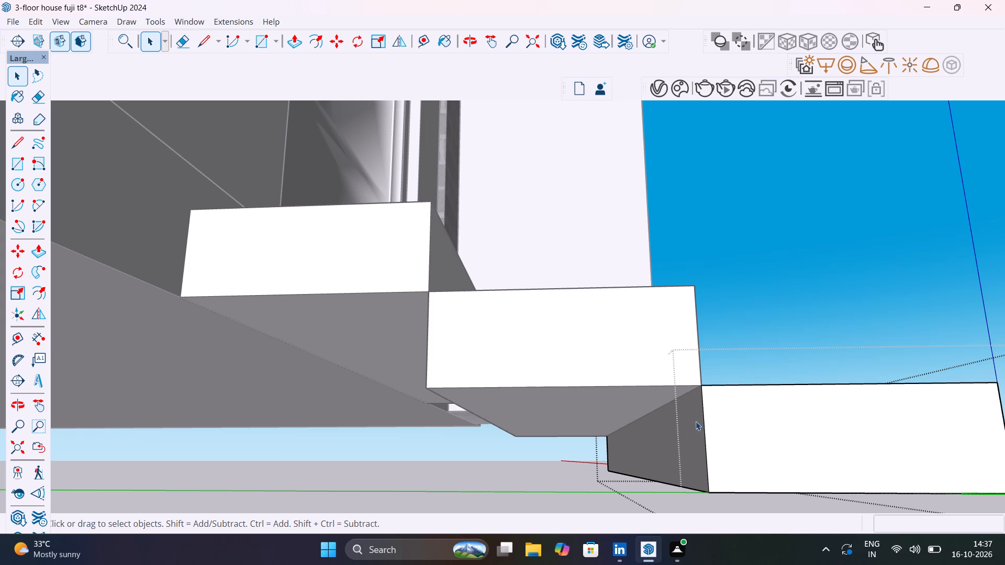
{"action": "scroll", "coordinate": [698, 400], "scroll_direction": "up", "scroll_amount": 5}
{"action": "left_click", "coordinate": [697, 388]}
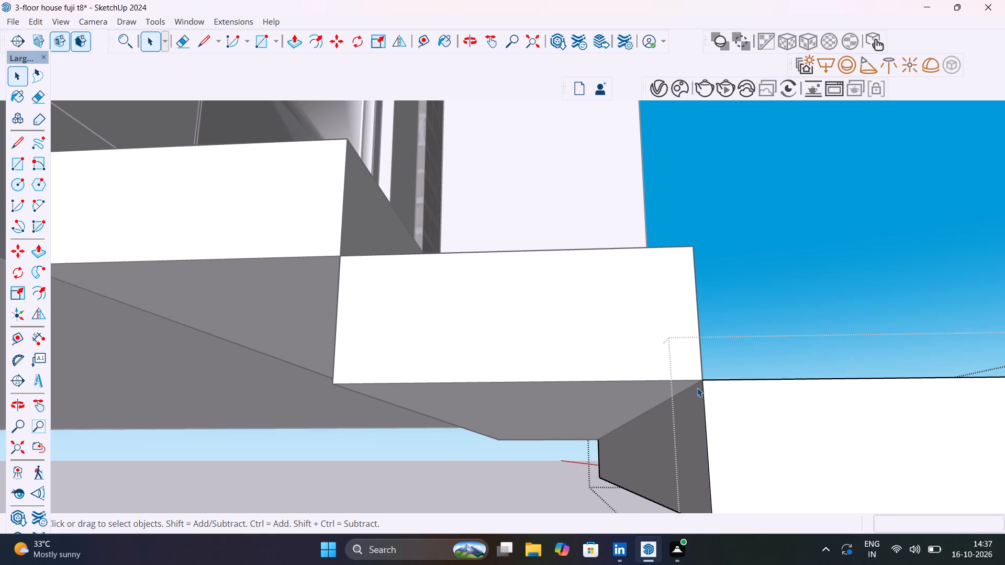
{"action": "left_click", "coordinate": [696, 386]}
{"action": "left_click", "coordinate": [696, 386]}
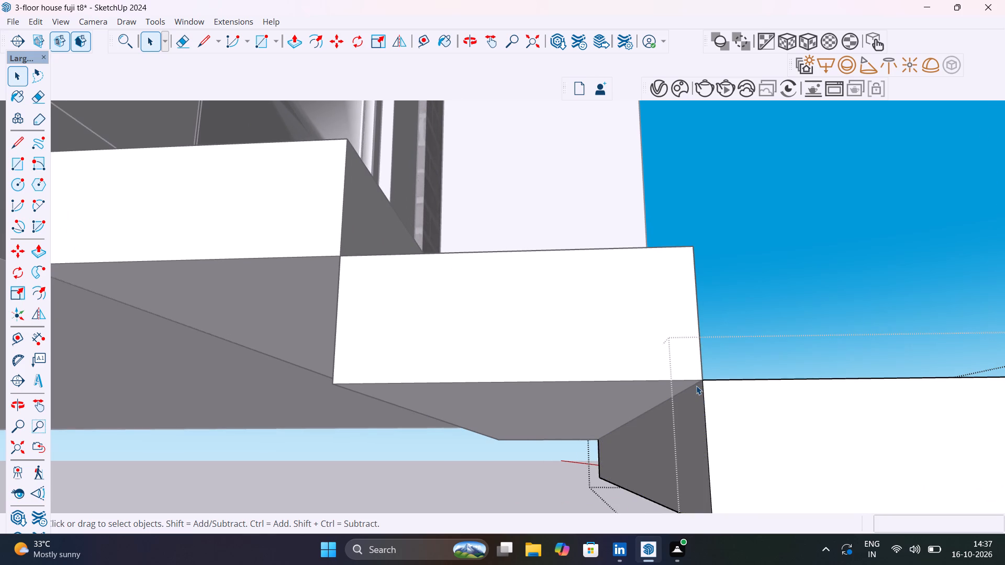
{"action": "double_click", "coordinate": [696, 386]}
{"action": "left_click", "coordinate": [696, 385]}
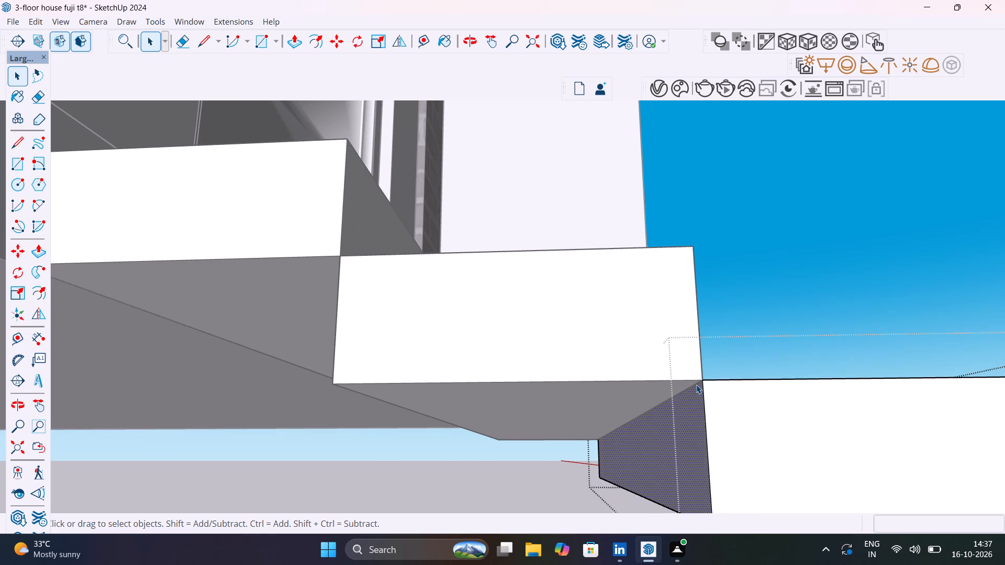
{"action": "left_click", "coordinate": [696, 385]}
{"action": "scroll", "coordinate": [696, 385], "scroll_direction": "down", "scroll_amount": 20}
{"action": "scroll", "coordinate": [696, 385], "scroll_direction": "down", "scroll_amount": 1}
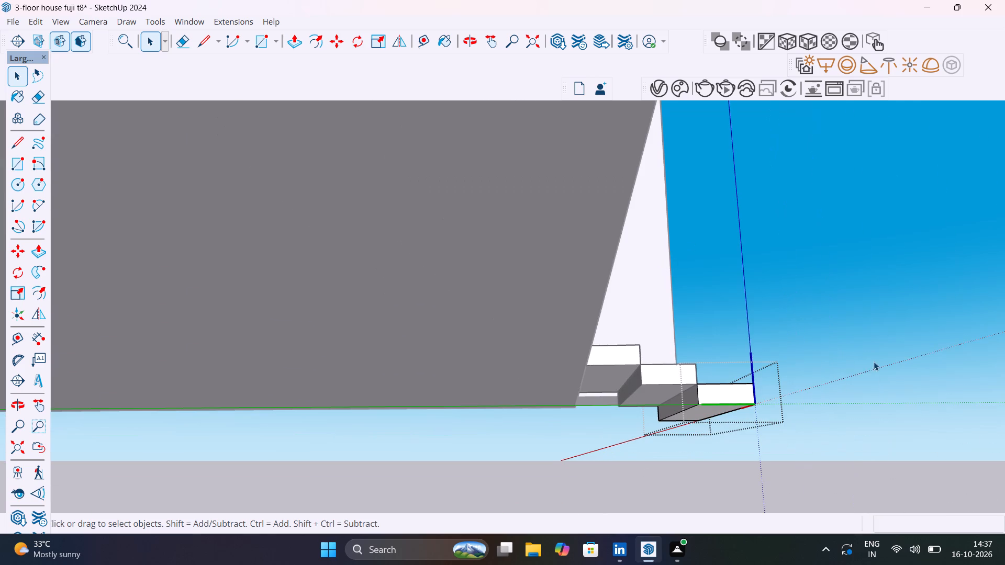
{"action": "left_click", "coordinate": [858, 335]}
Raise the top entrance step 2" so its top wall-side corner meets the plinth's top edge below the door.
{"action": "middle_click_drag", "start_coordinate": [721, 492], "coordinate": [711, 499]}
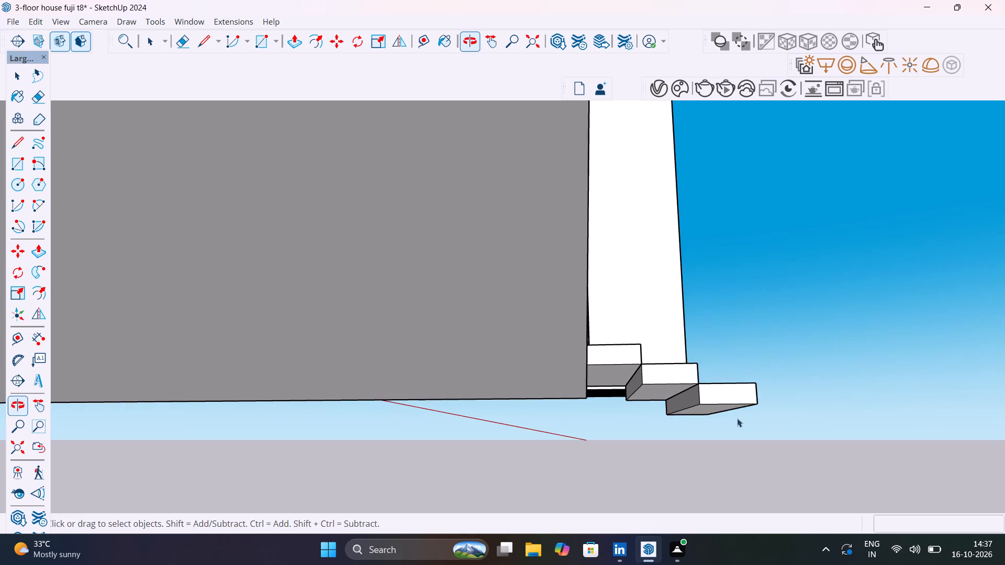
{"action": "middle_click_drag", "start_coordinate": [741, 398], "coordinate": [694, 461]}
{"action": "scroll", "coordinate": [614, 454], "scroll_direction": "up", "scroll_amount": 11}
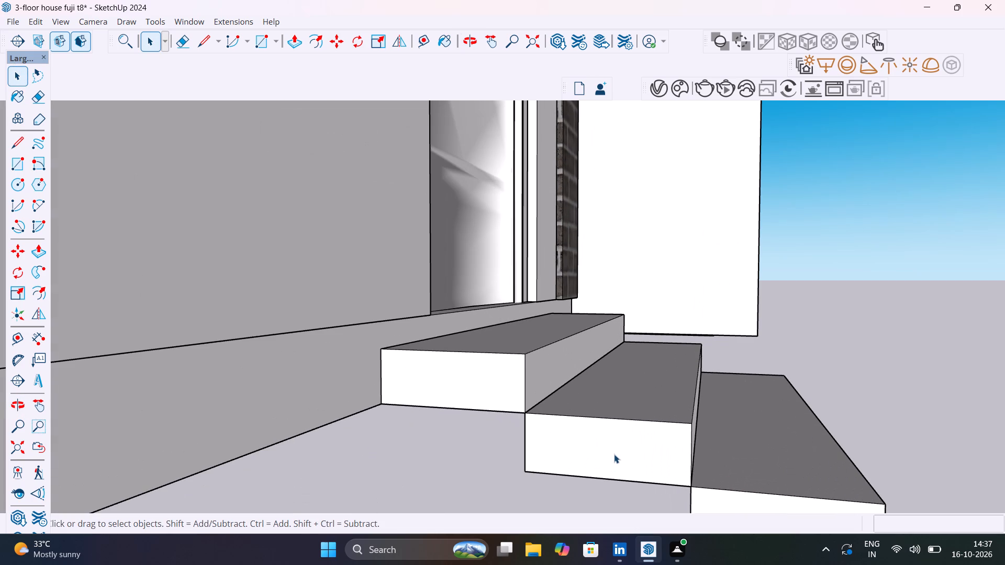
{"action": "middle_click_drag", "start_coordinate": [614, 454], "coordinate": [659, 437]}
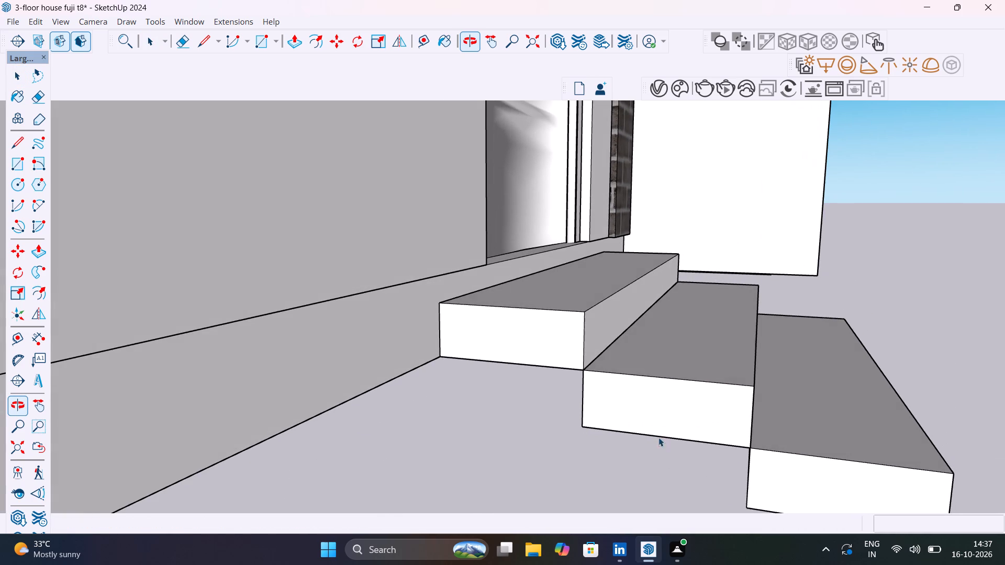
{"action": "left_click", "coordinate": [520, 331]}
{"action": "key", "text": "m"}
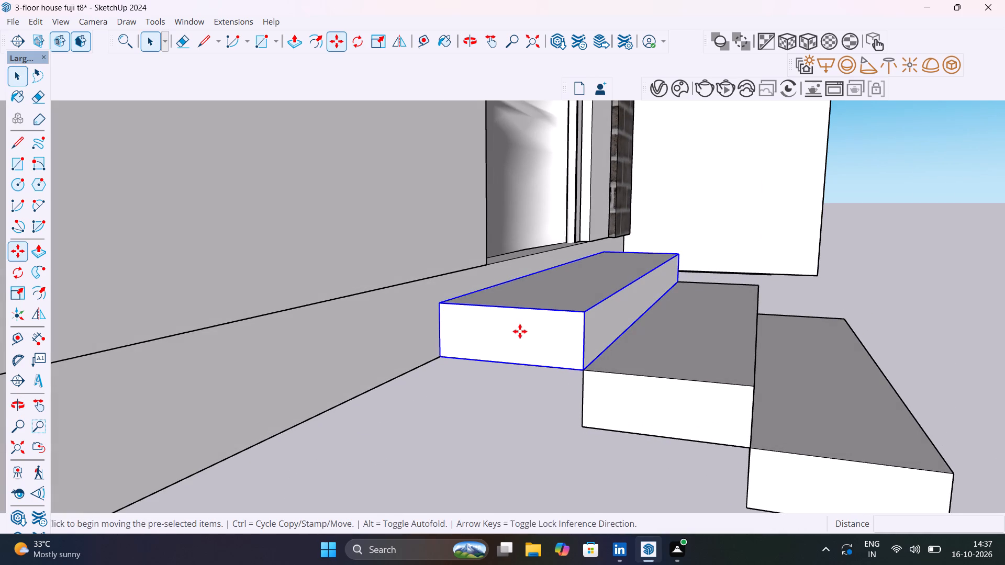
{"action": "left_click", "coordinate": [437, 301]}
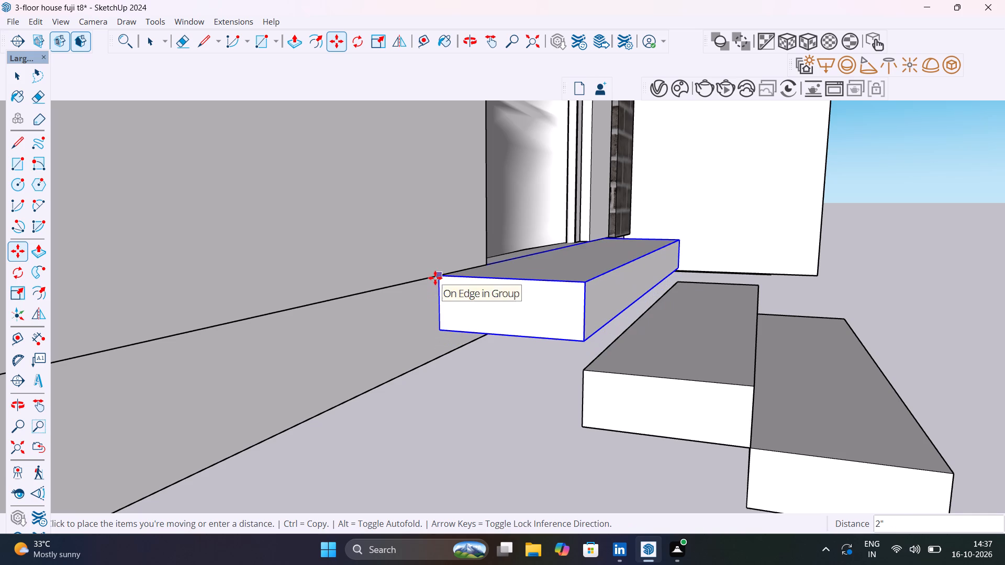
{"action": "left_click", "coordinate": [435, 278]}
{"action": "key", "text": "space"}
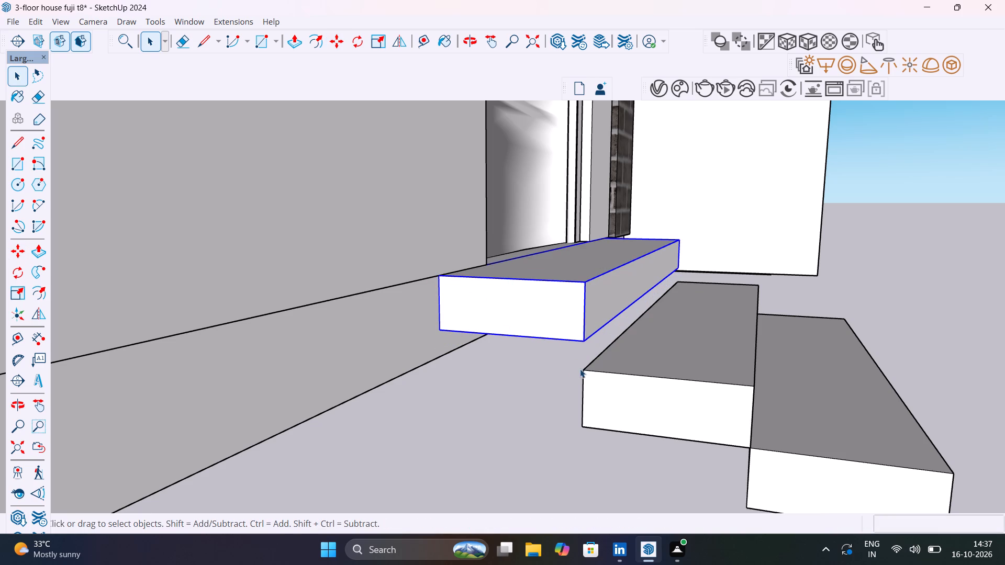
Raise the middle entrance step 2" so its top wall-side corner meets the top step's bottom outer corner.
{"action": "left_click", "coordinate": [596, 388]}
{"action": "key", "text": "m"}
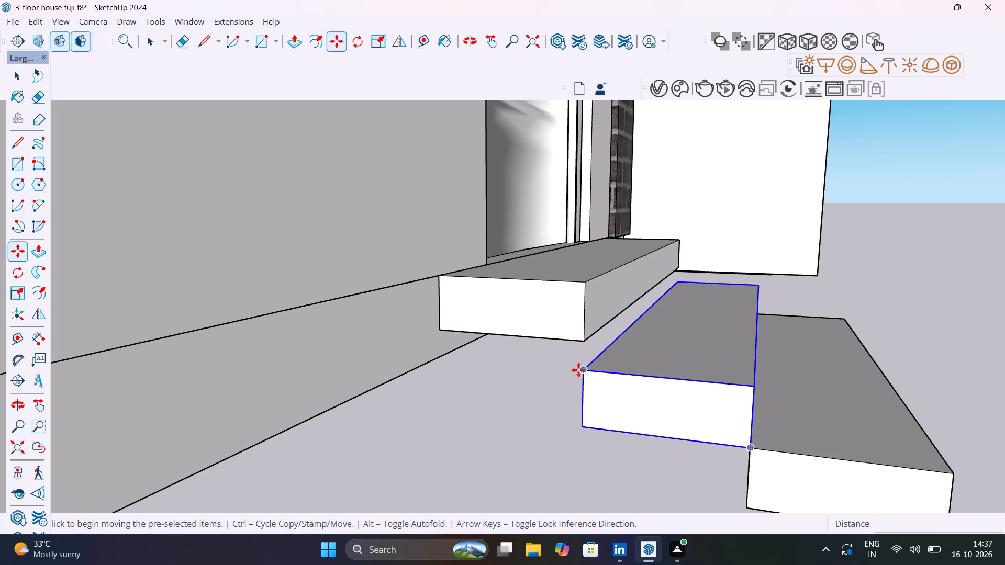
{"action": "left_click", "coordinate": [581, 367]}
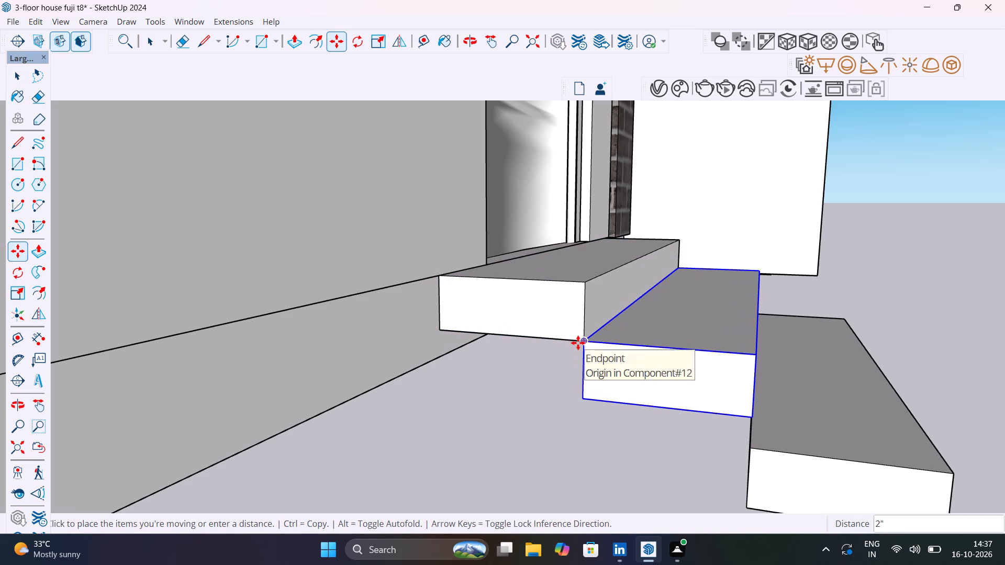
{"action": "left_click", "coordinate": [578, 343]}
Raise the lowest entrance step about 2" so its top wall-side corner meets the middle step's bottom outer corner.
{"action": "middle_click_drag", "start_coordinate": [653, 399], "coordinate": [561, 291], "text": "shift"}
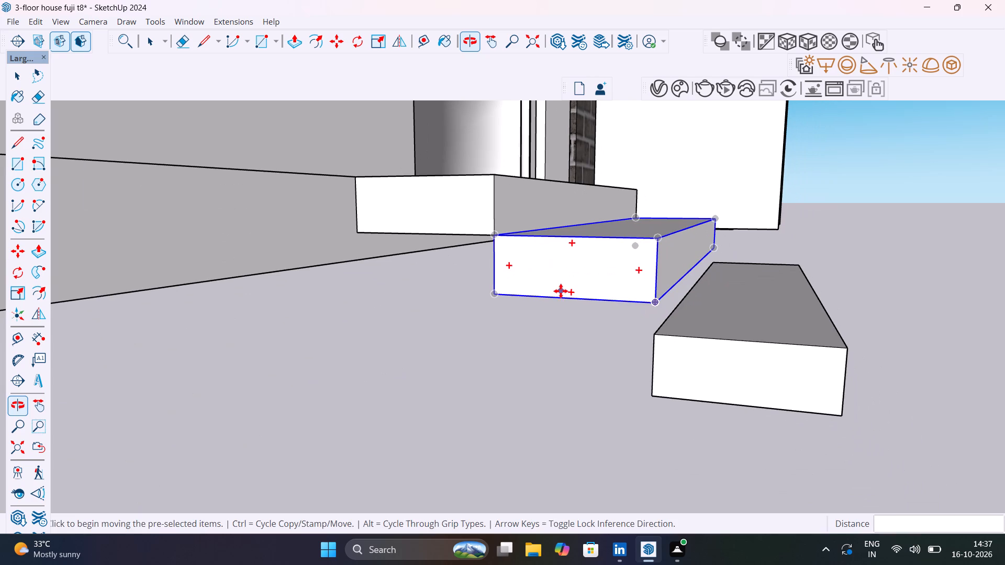
{"action": "key", "text": "space"}
{"action": "left_click", "coordinate": [685, 360]}
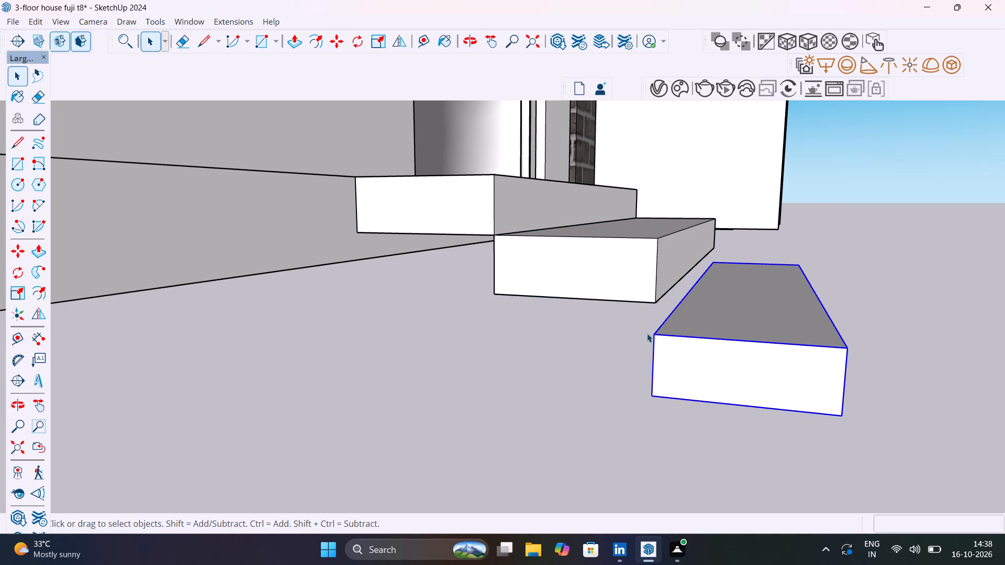
{"action": "key", "text": "m"}
{"action": "left_click", "coordinate": [657, 340]}
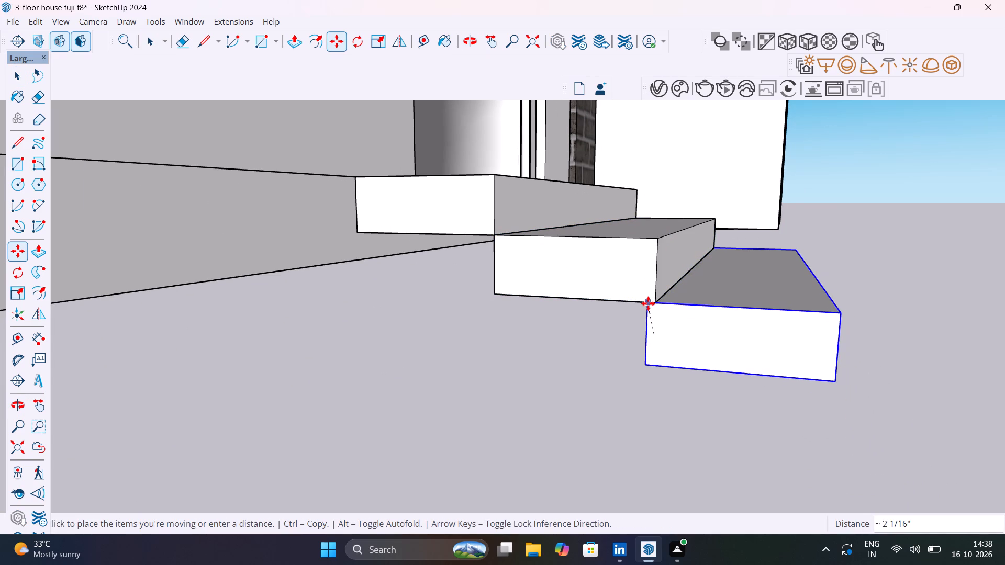
{"action": "left_click", "coordinate": [651, 302]}
{"action": "scroll", "coordinate": [676, 344], "scroll_direction": "down", "scroll_amount": 15}
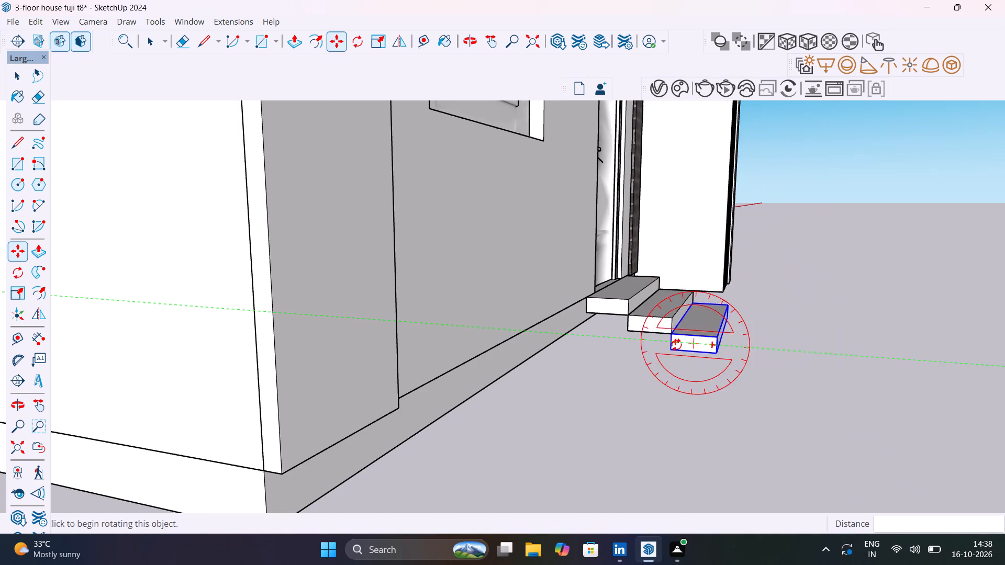
{"action": "key", "text": "space"}
{"action": "left_click", "coordinate": [771, 363]}
Inspect the three-step flight against the front door, plinth and ground from the front and the house corner.
{"action": "scroll", "coordinate": [772, 364], "scroll_direction": "down", "scroll_amount": 9}
{"action": "middle_click_drag", "start_coordinate": [783, 359], "coordinate": [676, 417]}
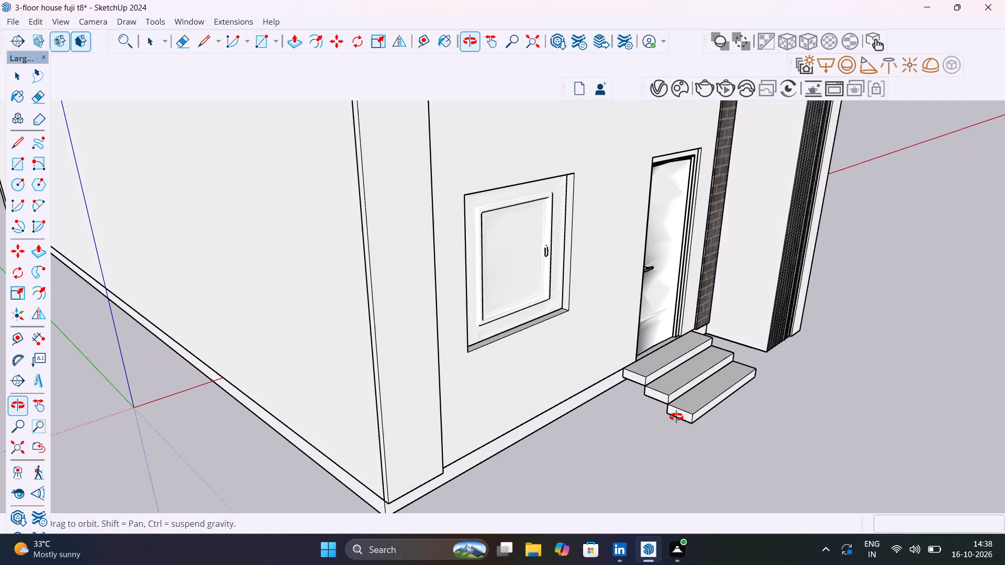
{"action": "middle_click_drag", "start_coordinate": [676, 417], "coordinate": [333, 342]}
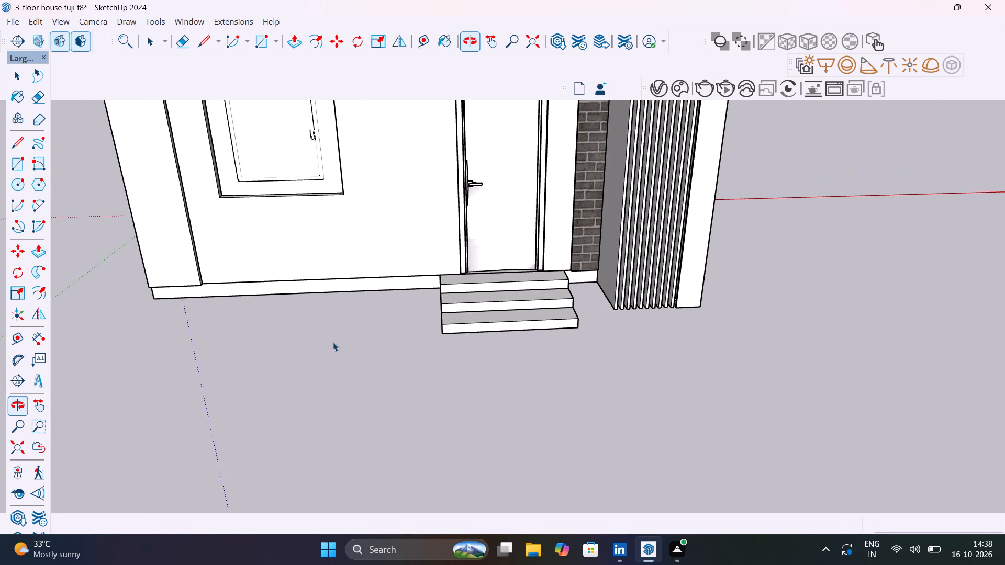
{"action": "scroll", "coordinate": [475, 344], "scroll_direction": "down", "scroll_amount": 6}
{"action": "middle_click_drag", "start_coordinate": [508, 347], "coordinate": [433, 303]}
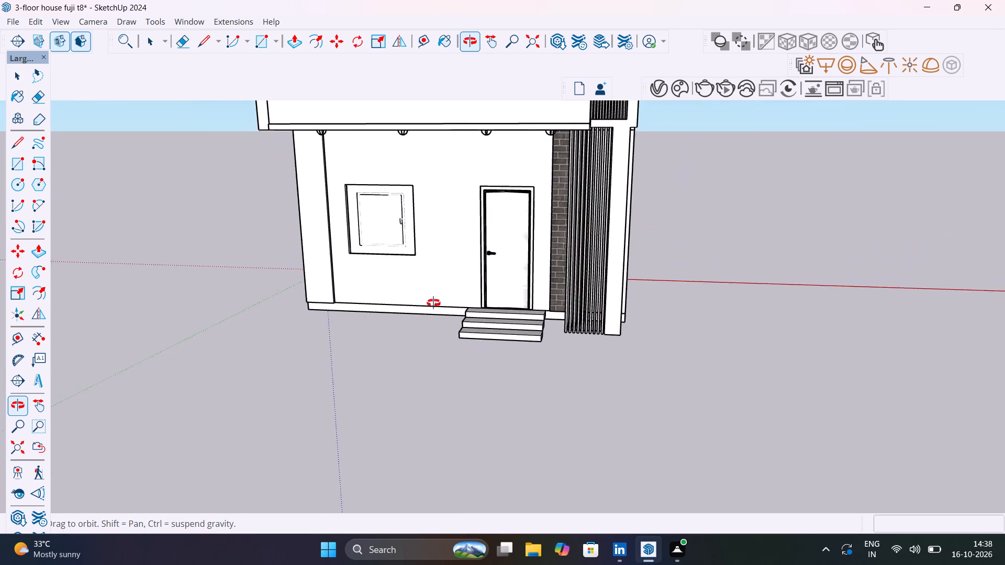
{"action": "middle_click_drag", "start_coordinate": [433, 303], "coordinate": [561, 310]}
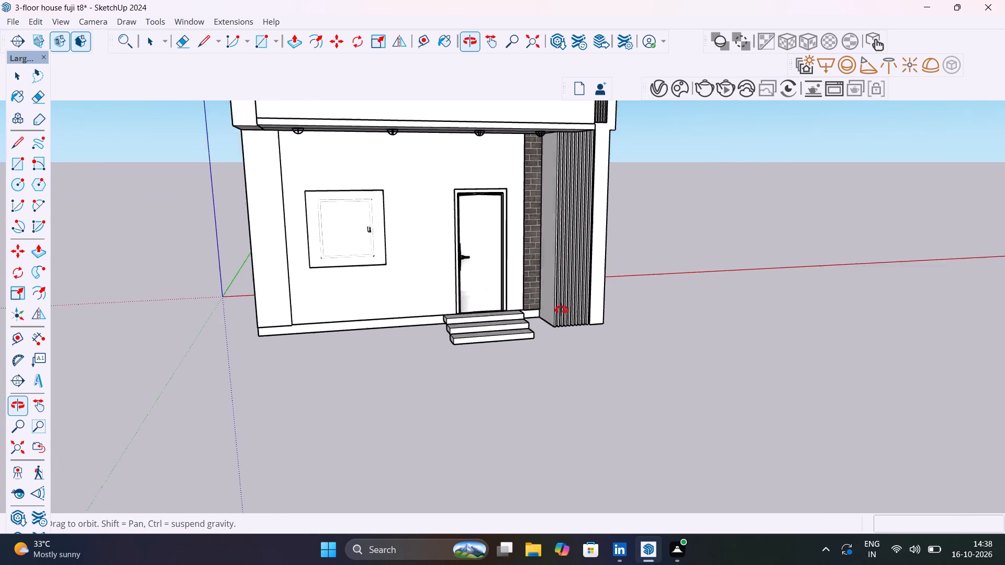
{"action": "middle_click_drag", "start_coordinate": [561, 310], "coordinate": [691, 315]}
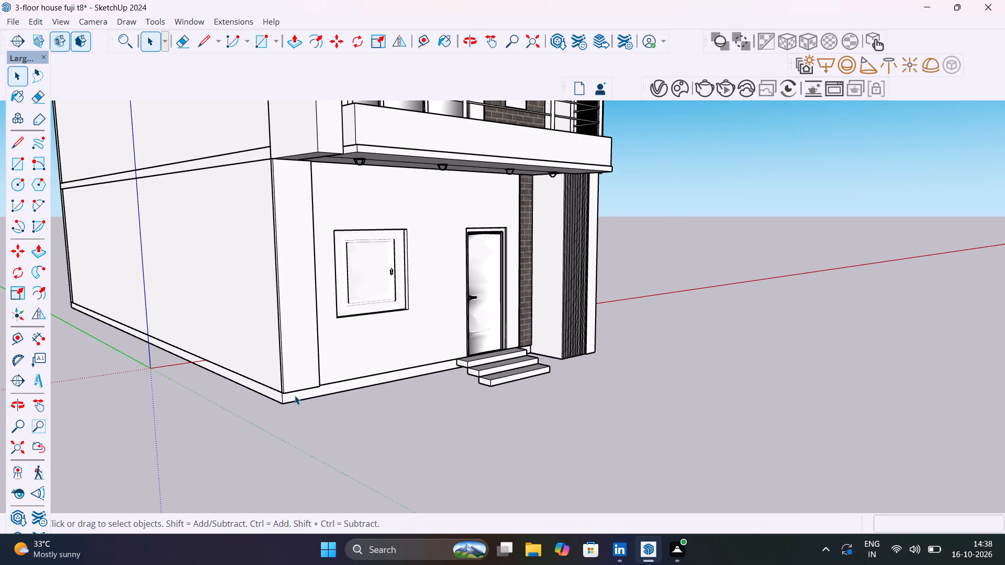
{"action": "scroll", "coordinate": [295, 395], "scroll_direction": "up", "scroll_amount": 3}
{"action": "middle_click_drag", "start_coordinate": [303, 425], "coordinate": [432, 359]}
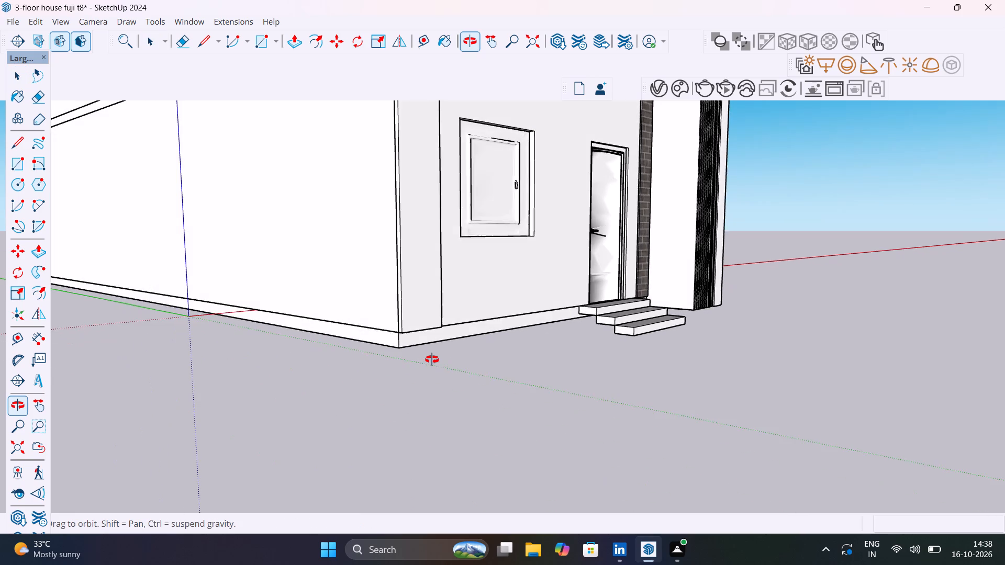
{"action": "middle_click_drag", "start_coordinate": [432, 359], "coordinate": [536, 340]}
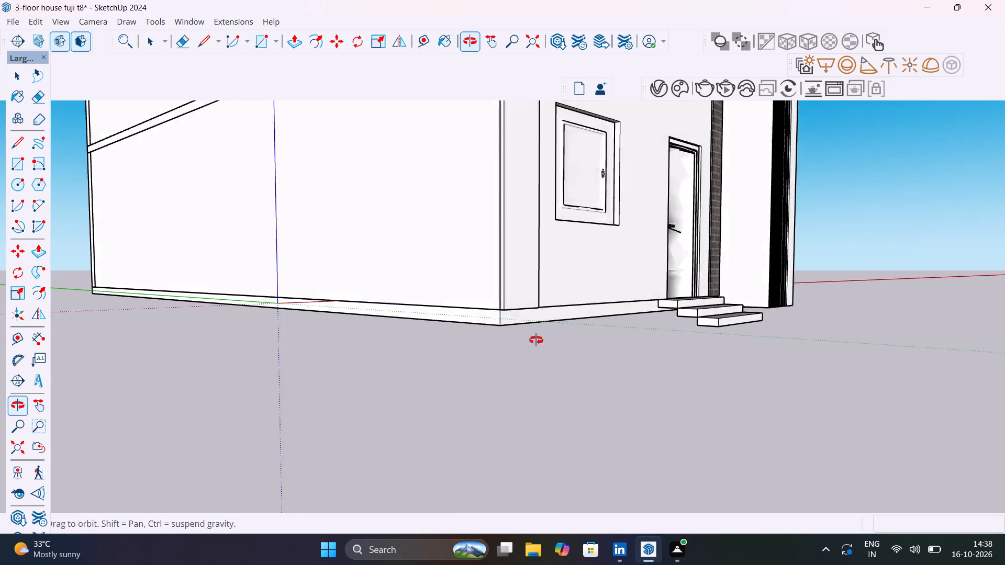
{"action": "middle_click_drag", "start_coordinate": [536, 340], "coordinate": [488, 340]}
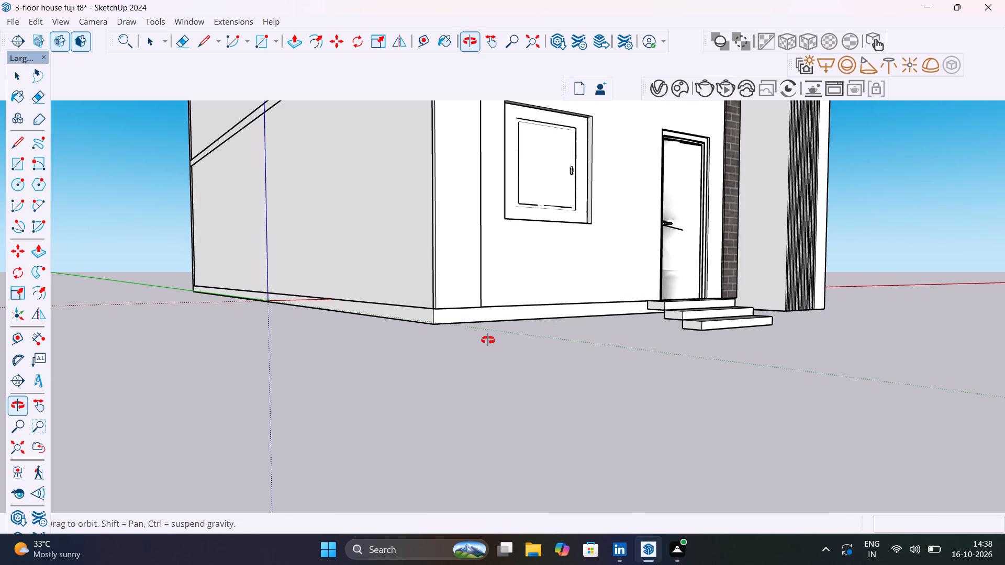
Examine the plinth along the side wall and front corner, including its underside, in relation to the entrance steps.
{"action": "middle_click_drag", "start_coordinate": [488, 340], "coordinate": [531, 405]}
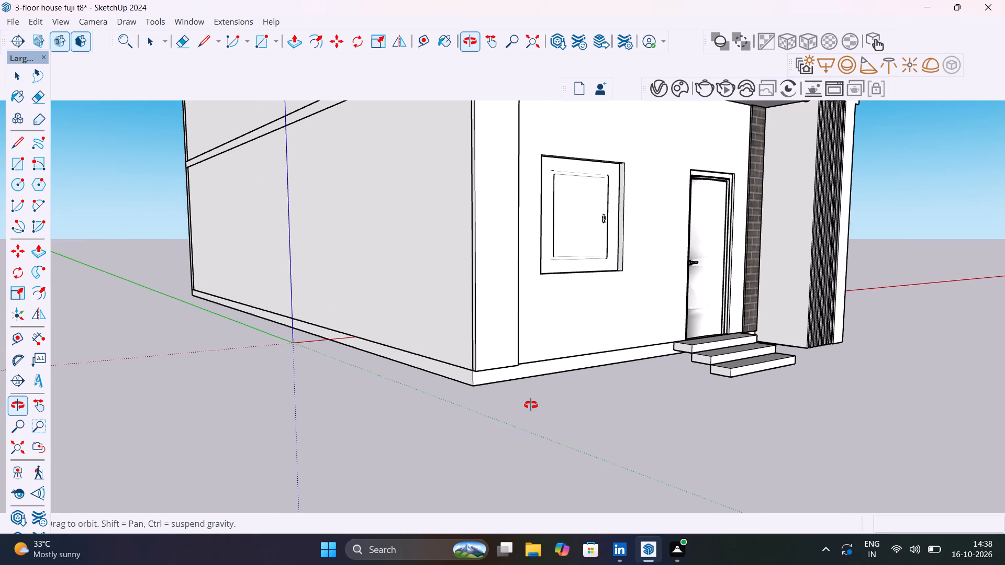
{"action": "middle_click_drag", "start_coordinate": [531, 405], "coordinate": [571, 345]}
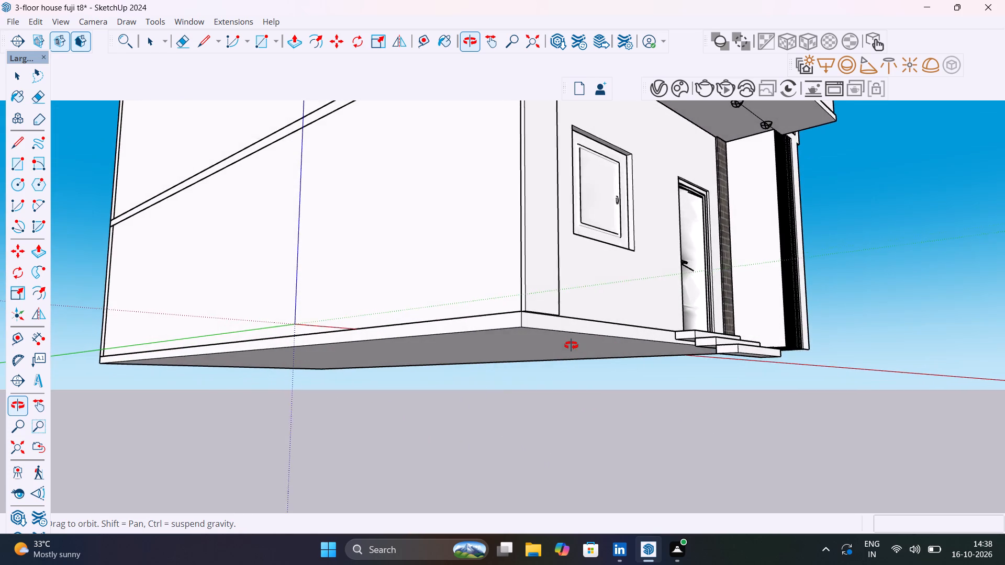
{"action": "middle_click_drag", "start_coordinate": [571, 345], "coordinate": [535, 365]}
{"action": "scroll", "coordinate": [530, 342], "scroll_direction": "up", "scroll_amount": 1}
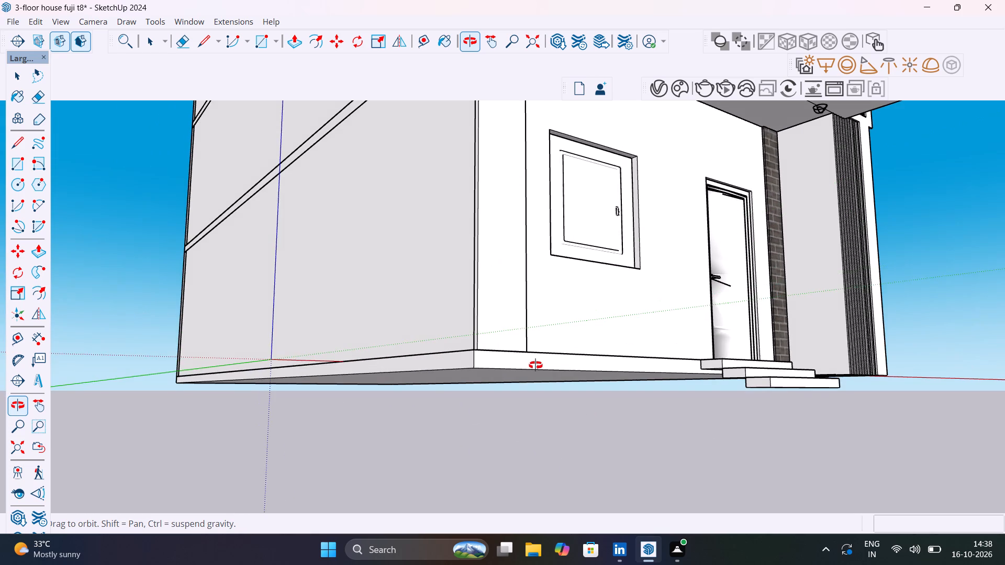
{"action": "middle_click_drag", "start_coordinate": [535, 365], "coordinate": [653, 378]}
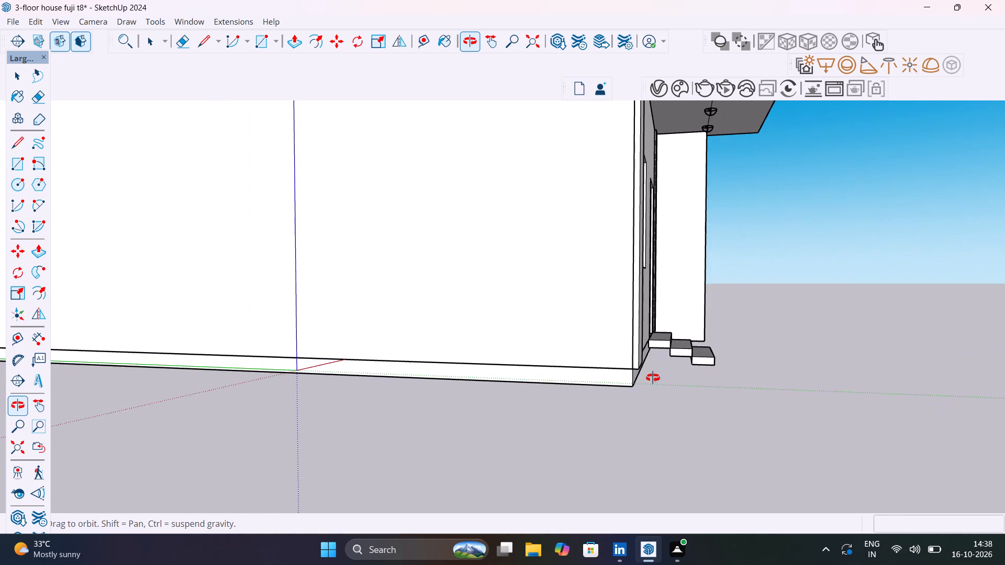
{"action": "middle_click_drag", "start_coordinate": [653, 378], "coordinate": [450, 392]}
{"action": "scroll", "coordinate": [450, 392], "scroll_direction": "down", "scroll_amount": 10}
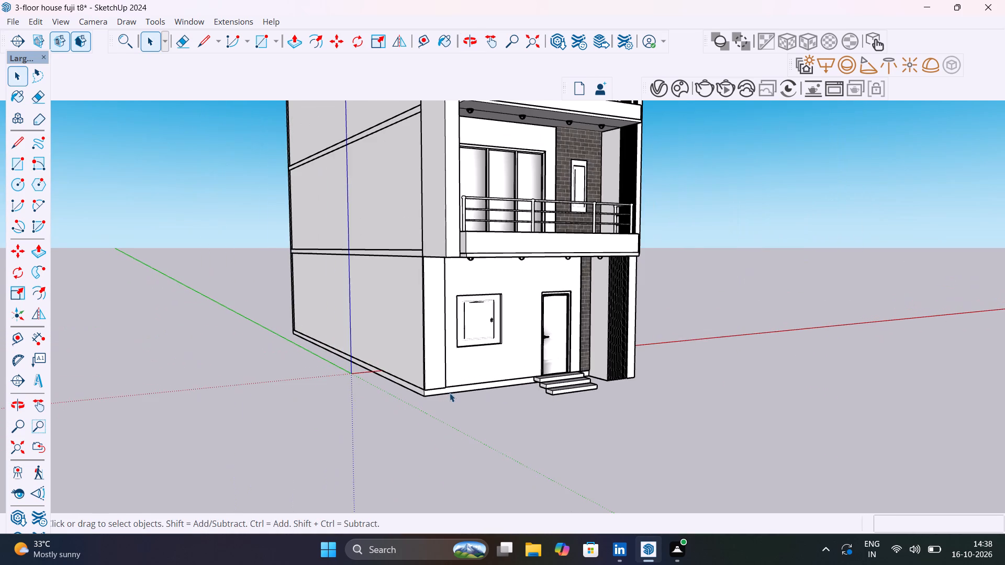
Examine how the three entrance steps meet each other, the plinth and the front door, from the front, side and below.
{"action": "scroll", "coordinate": [569, 382], "scroll_direction": "up", "scroll_amount": 10}
{"action": "middle_click_drag", "start_coordinate": [602, 388], "coordinate": [445, 364]}
{"action": "scroll", "coordinate": [505, 387], "scroll_direction": "up", "scroll_amount": 4}
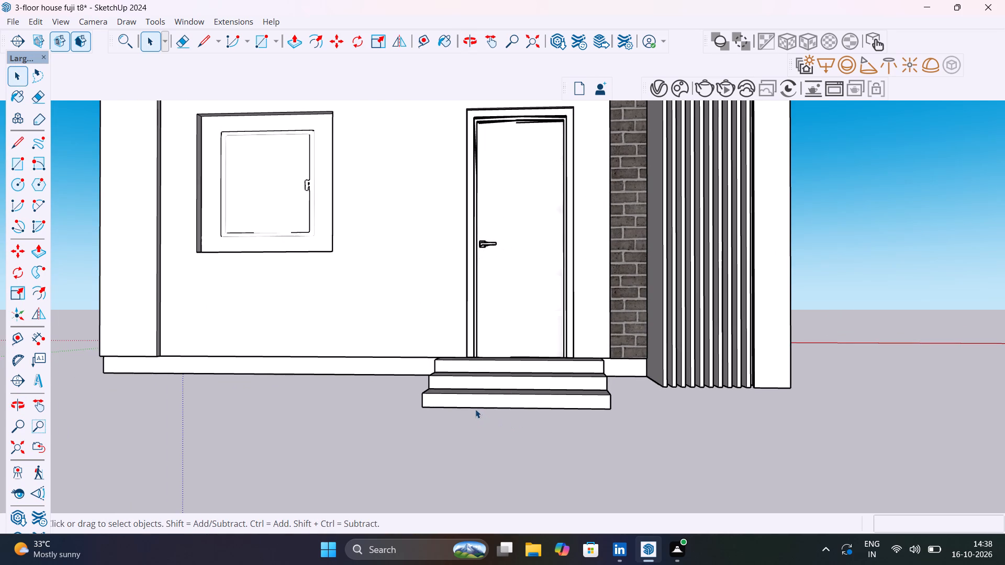
{"action": "middle_click_drag", "start_coordinate": [475, 408], "coordinate": [556, 435]}
{"action": "scroll", "coordinate": [475, 408], "scroll_direction": "up", "scroll_amount": 1}
{"action": "scroll", "coordinate": [432, 377], "scroll_direction": "up", "scroll_amount": 4}
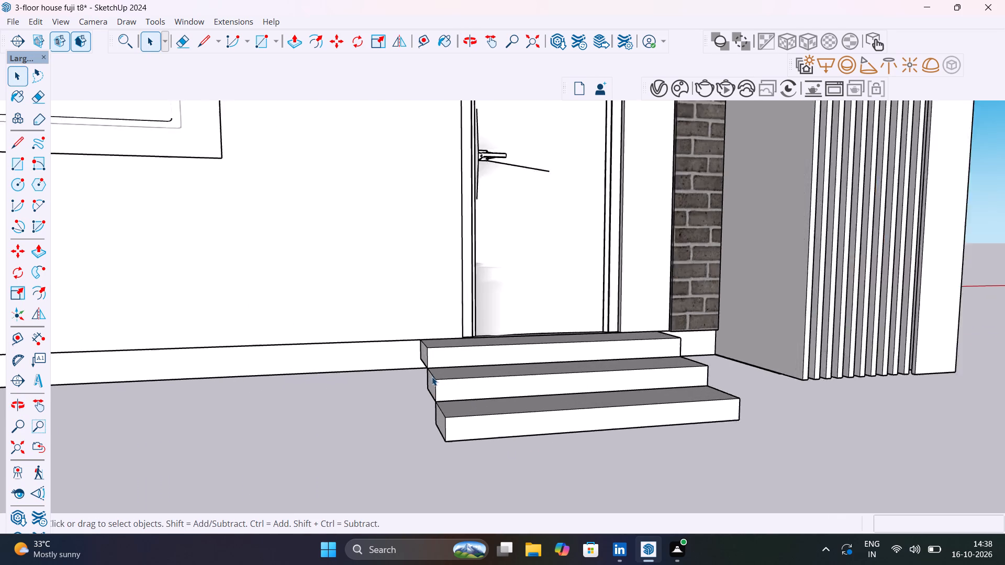
{"action": "scroll", "coordinate": [432, 377], "scroll_direction": "up", "scroll_amount": 5}
{"action": "middle_click_drag", "start_coordinate": [524, 355], "coordinate": [742, 324]}
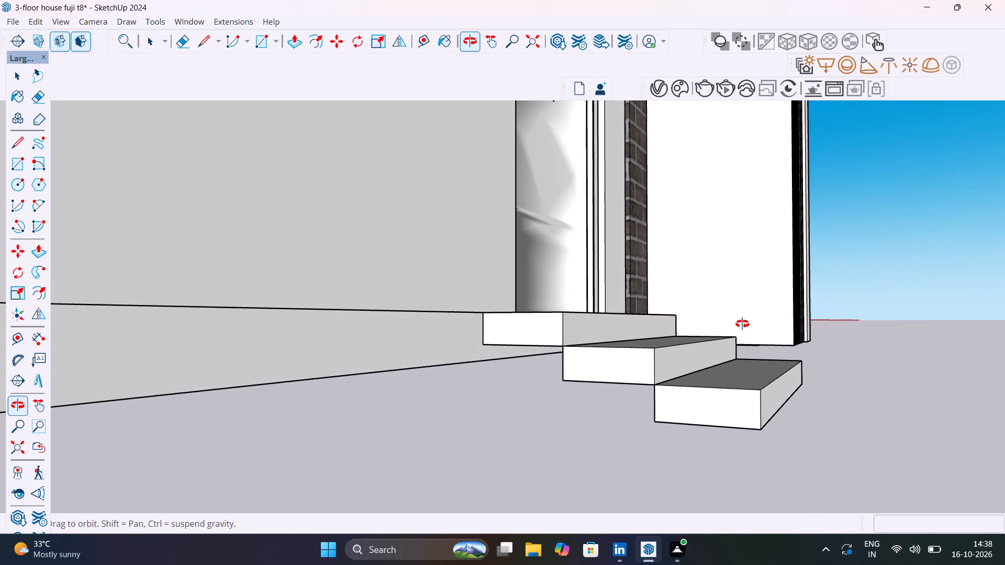
{"action": "middle_click_drag", "start_coordinate": [742, 324], "coordinate": [620, 344]}
{"action": "scroll", "coordinate": [620, 345], "scroll_direction": "down", "scroll_amount": 15}
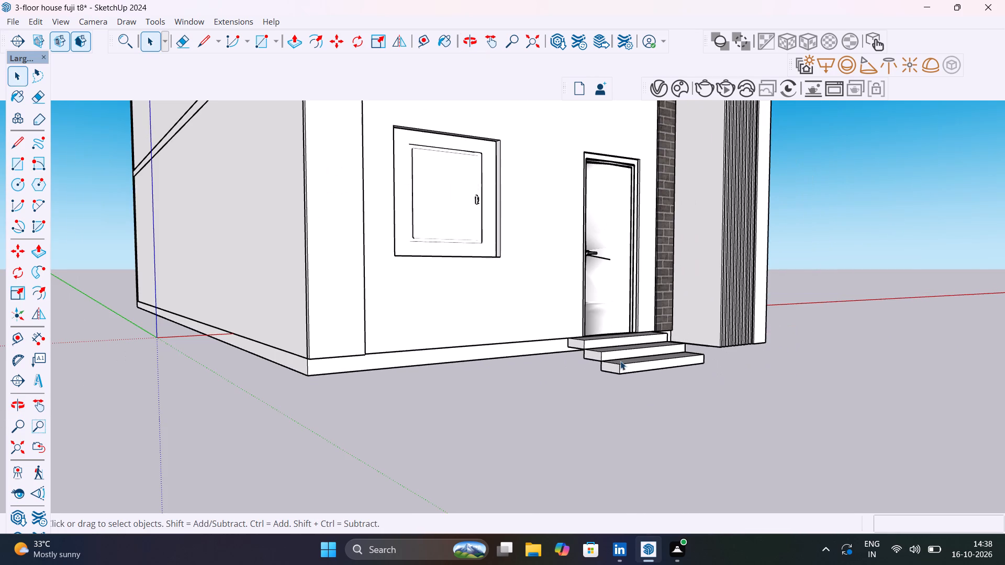
{"action": "scroll", "coordinate": [613, 373], "scroll_direction": "up", "scroll_amount": 9}
{"action": "middle_click_drag", "start_coordinate": [612, 379], "coordinate": [640, 344]}
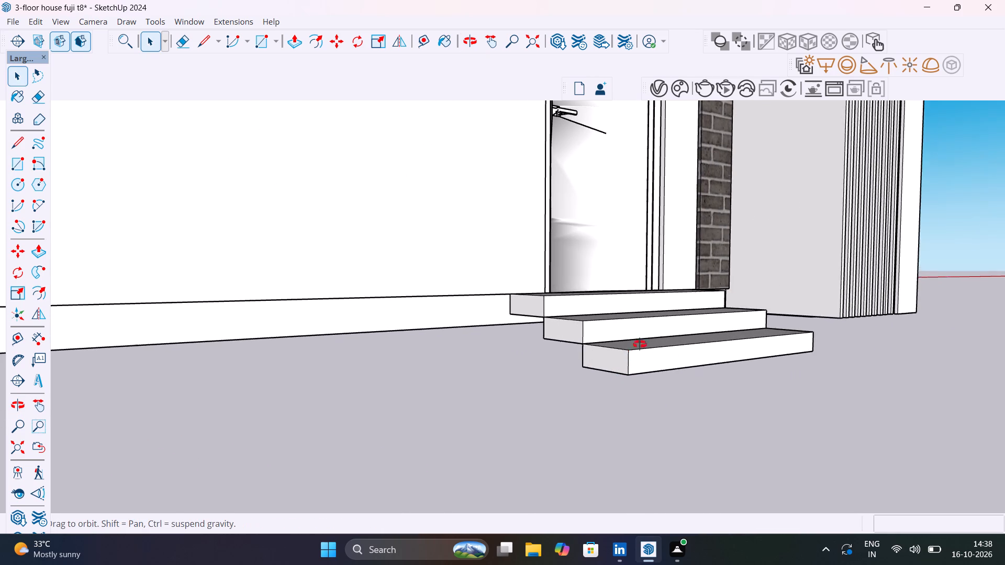
{"action": "middle_click_drag", "start_coordinate": [640, 344], "coordinate": [704, 320]}
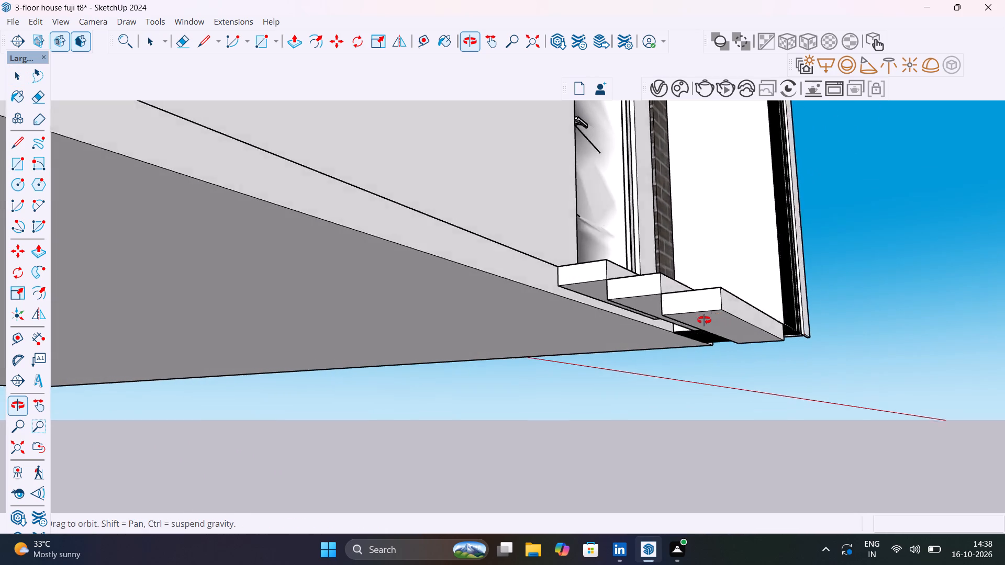
{"action": "middle_click_drag", "start_coordinate": [704, 320], "coordinate": [601, 364]}
{"action": "scroll", "coordinate": [601, 364], "scroll_direction": "up", "scroll_amount": 1}
{"action": "scroll", "coordinate": [601, 365], "scroll_direction": "down", "scroll_amount": 20}
{"action": "scroll", "coordinate": [601, 365], "scroll_direction": "down", "scroll_amount": 1}
{"action": "middle_click_drag", "start_coordinate": [643, 365], "coordinate": [494, 382]}
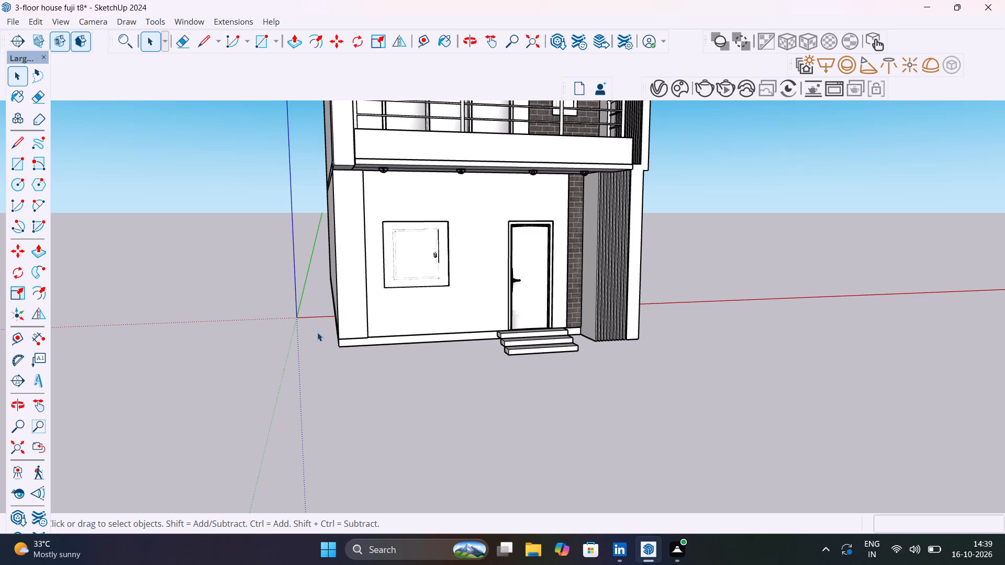
Check the entrance steps from the house corner and from above against the door, brick strip and slatted wall.
{"action": "scroll", "coordinate": [532, 347], "scroll_direction": "up", "scroll_amount": 8}
{"action": "middle_click_drag", "start_coordinate": [529, 356], "coordinate": [647, 377]}
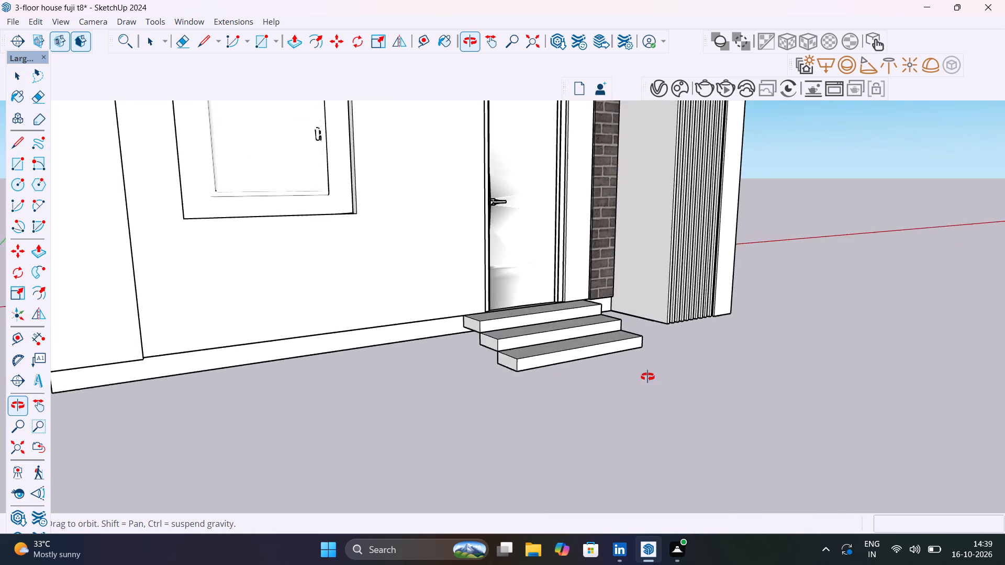
{"action": "middle_click_drag", "start_coordinate": [647, 377], "coordinate": [698, 390]}
{"action": "scroll", "coordinate": [600, 350], "scroll_direction": "down", "scroll_amount": 7}
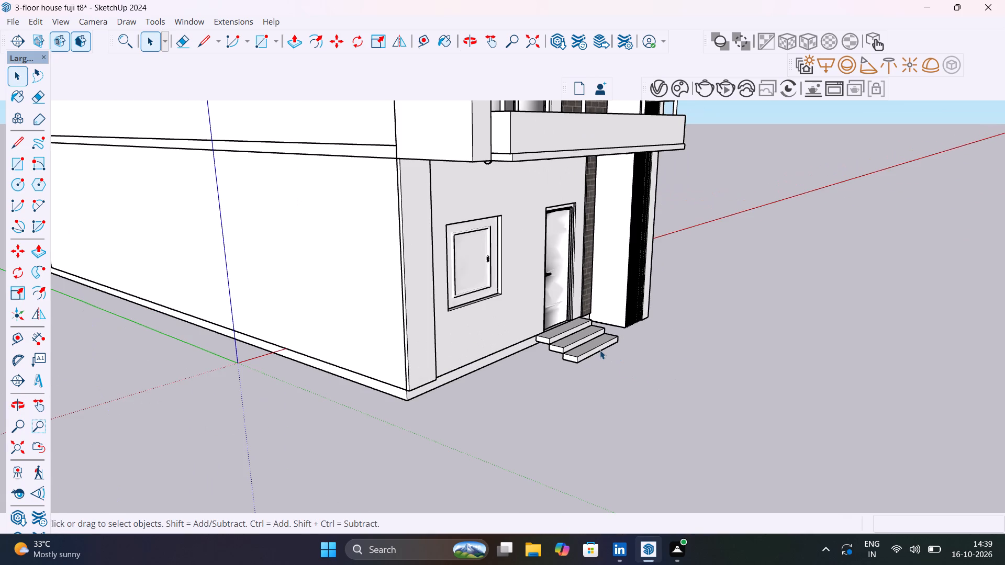
{"action": "middle_click_drag", "start_coordinate": [598, 349], "coordinate": [452, 348], "text": "shift"}
{"action": "scroll", "coordinate": [452, 349], "scroll_direction": "down", "scroll_amount": 7}
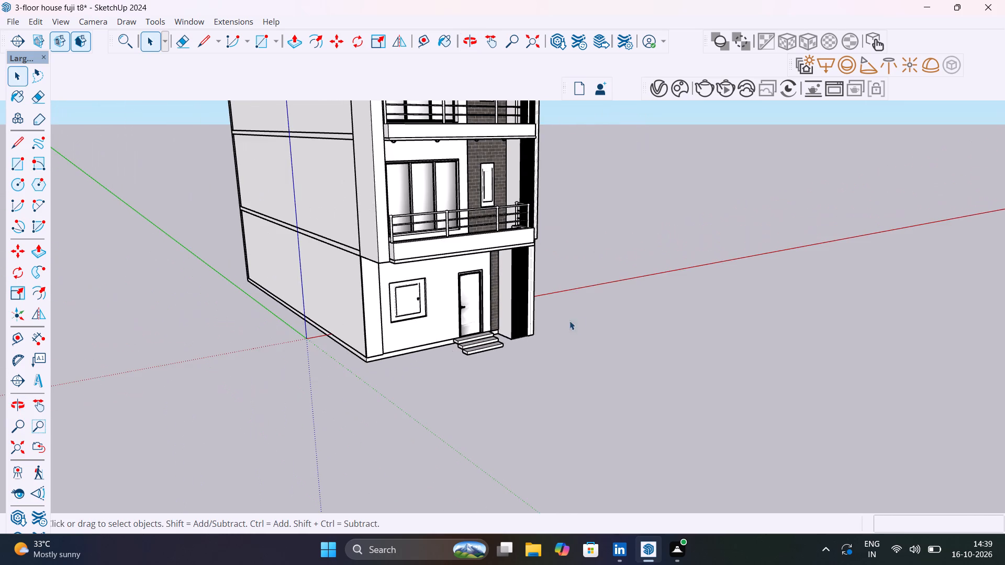
{"action": "scroll", "coordinate": [527, 309], "scroll_direction": "up", "scroll_amount": 10}
{"action": "middle_click_drag", "start_coordinate": [551, 339], "coordinate": [468, 323]}
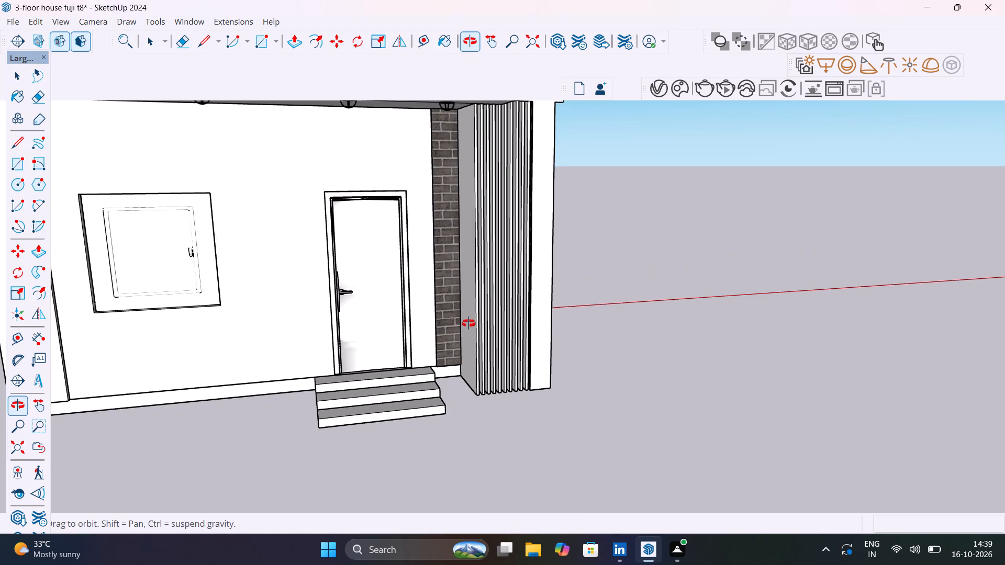
{"action": "middle_click_drag", "start_coordinate": [468, 323], "coordinate": [533, 381]}
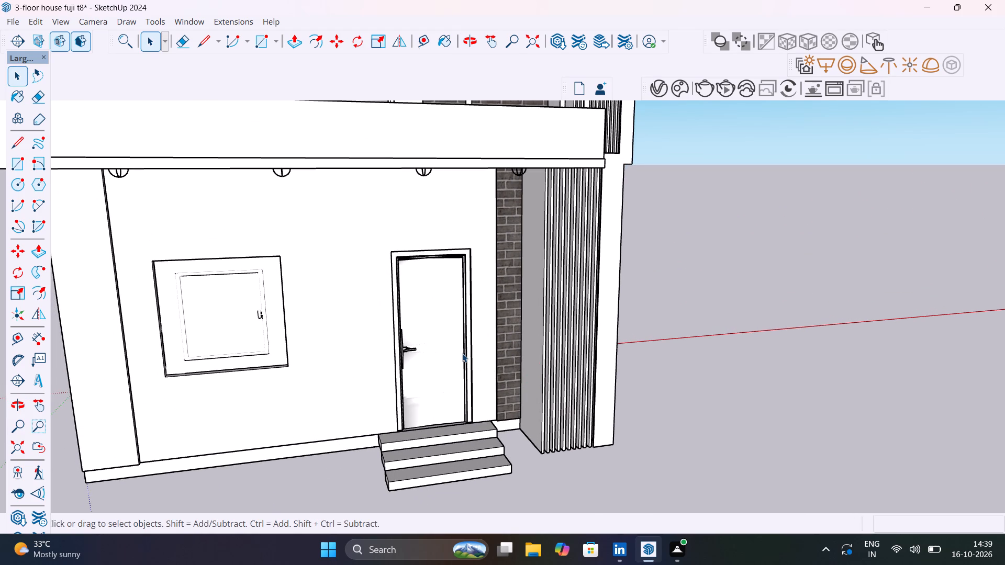
Review the full three-floor front facade with the entrance steps in place.
{"action": "scroll", "coordinate": [462, 353], "scroll_direction": "down", "scroll_amount": 12}
{"action": "middle_click_drag", "start_coordinate": [512, 364], "coordinate": [441, 340]}
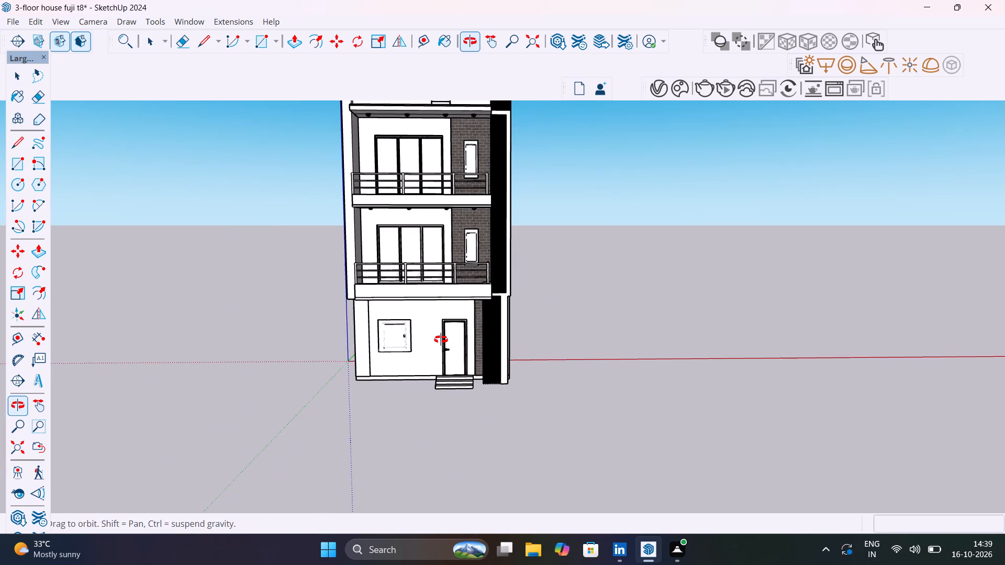
{"action": "middle_click_drag", "start_coordinate": [441, 340], "coordinate": [535, 389]}
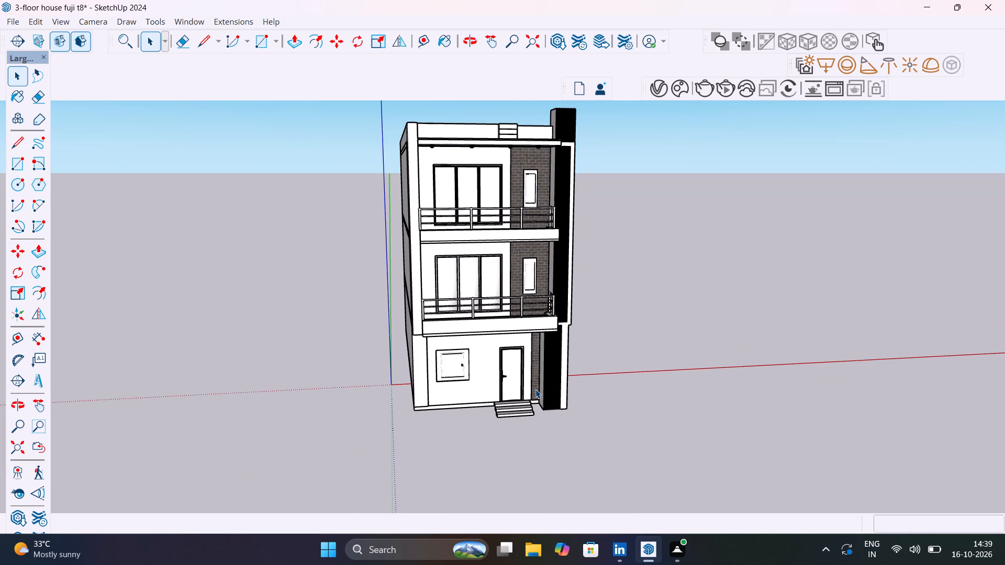
{"action": "scroll", "coordinate": [535, 389], "scroll_direction": "up", "scroll_amount": 3}
{"action": "middle_click_drag", "start_coordinate": [540, 393], "coordinate": [543, 438], "text": "shift"}
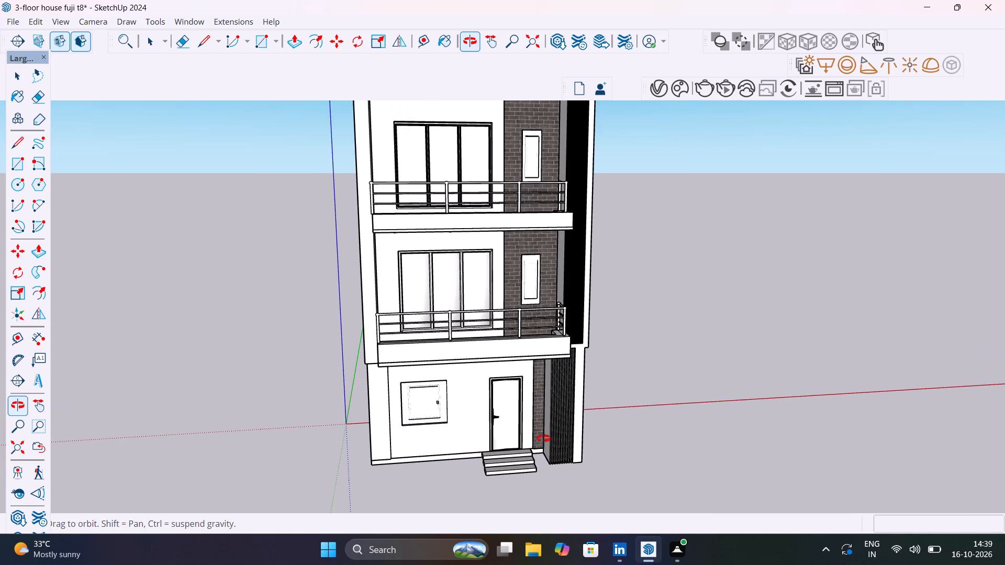
{"action": "middle_click_drag", "start_coordinate": [543, 438], "coordinate": [543, 439], "text": "shift"}
{"action": "scroll", "coordinate": [543, 440], "scroll_direction": "down", "scroll_amount": 2}
{"action": "middle_click_drag", "start_coordinate": [539, 437], "coordinate": [513, 408]}
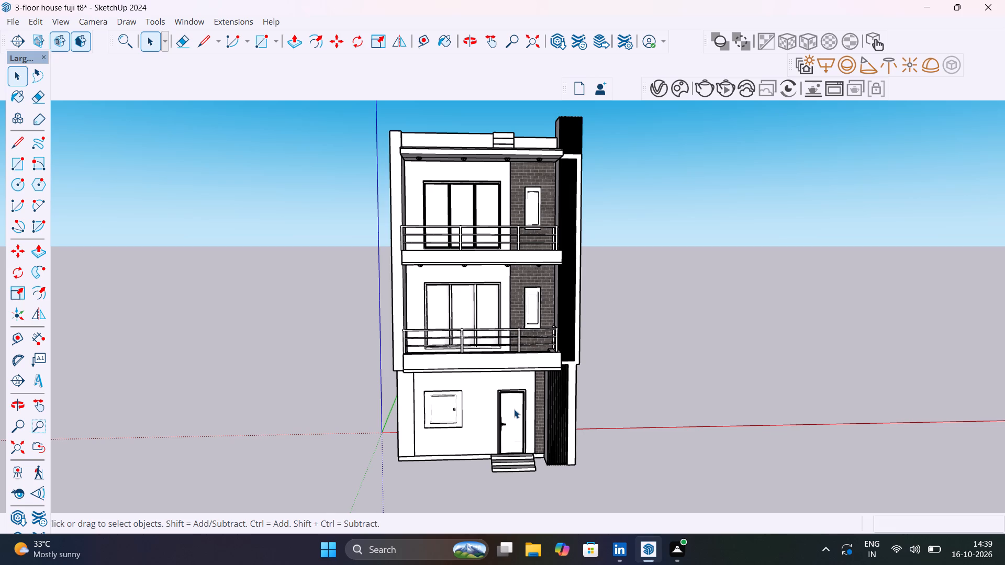
Inspect the step treads and the plinth between the front door and the slatted wall up close.
{"action": "scroll", "coordinate": [533, 459], "scroll_direction": "up", "scroll_amount": 10}
{"action": "middle_click_drag", "start_coordinate": [539, 466], "coordinate": [528, 445]}
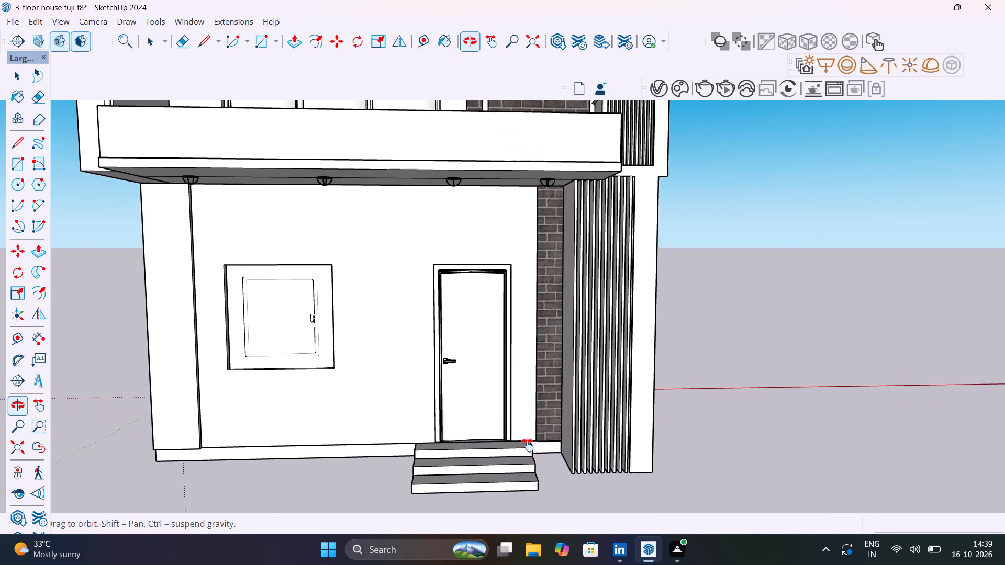
{"action": "middle_click_drag", "start_coordinate": [528, 445], "coordinate": [505, 466]}
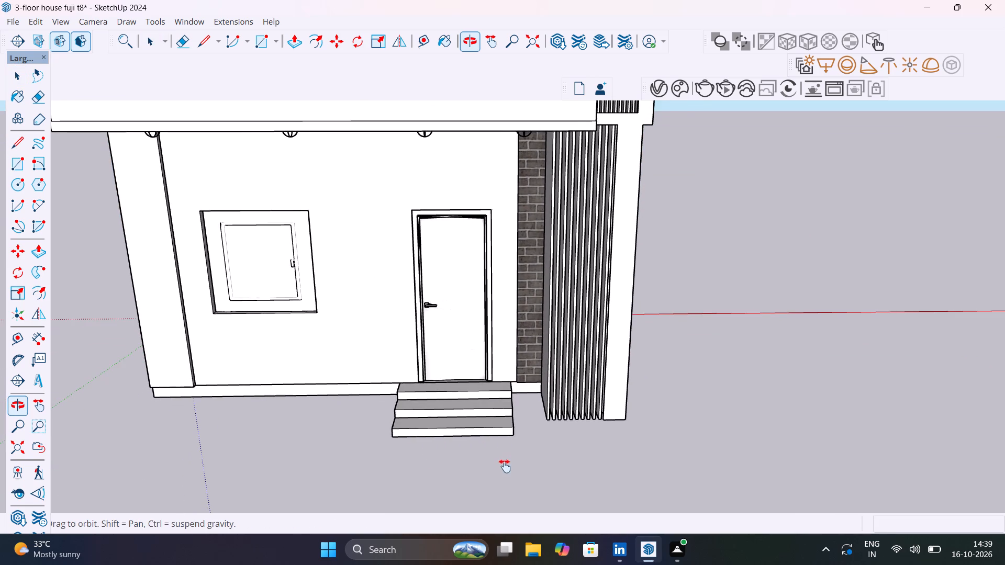
{"action": "middle_click_drag", "start_coordinate": [505, 466], "coordinate": [556, 517]}
{"action": "scroll", "coordinate": [541, 445], "scroll_direction": "up", "scroll_amount": 2}
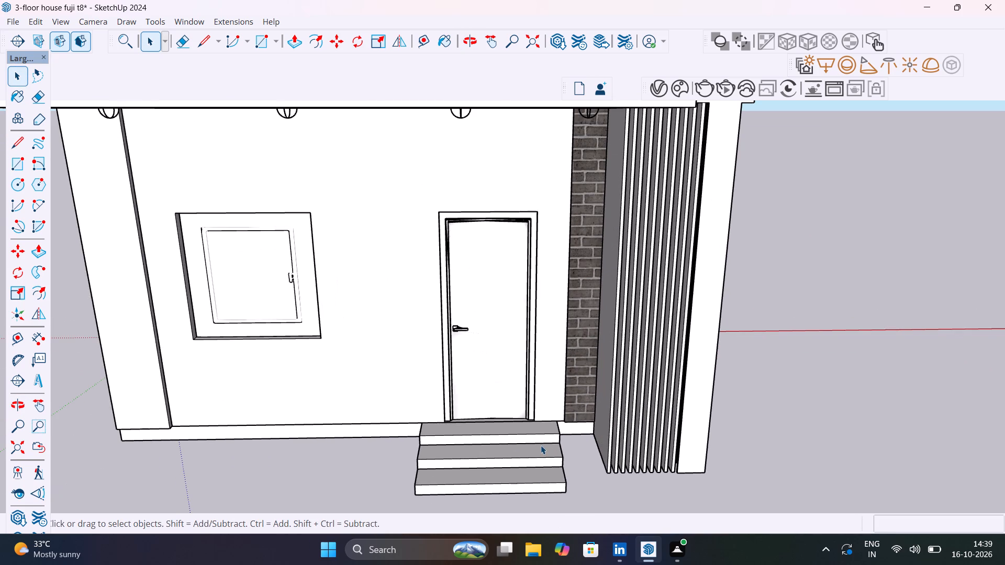
{"action": "scroll", "coordinate": [548, 422], "scroll_direction": "up", "scroll_amount": 5}
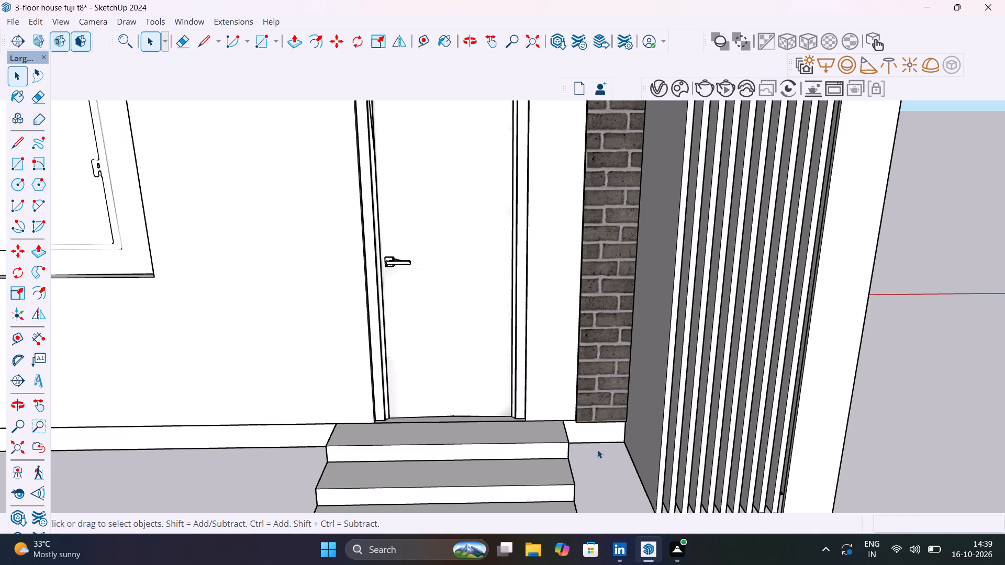
{"action": "scroll", "coordinate": [567, 386], "scroll_direction": "down", "scroll_amount": 10}
{"action": "middle_click_drag", "start_coordinate": [567, 378], "coordinate": [672, 290]}
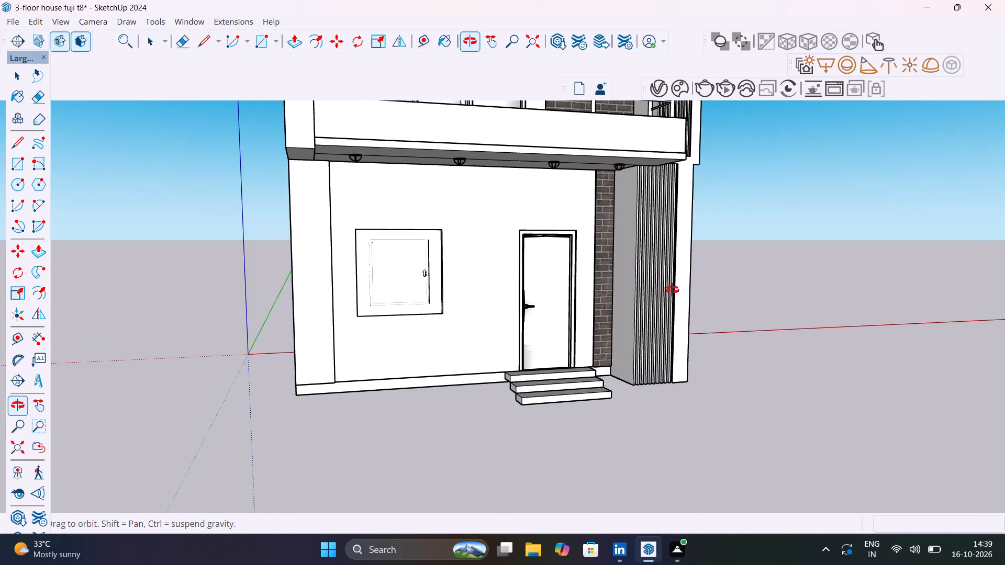
{"action": "middle_click_drag", "start_coordinate": [672, 290], "coordinate": [720, 361]}
Review the overall front elevation, comparing the ground-floor entrance with the balconies and upper floors.
{"action": "scroll", "coordinate": [580, 397], "scroll_direction": "down", "scroll_amount": 3}
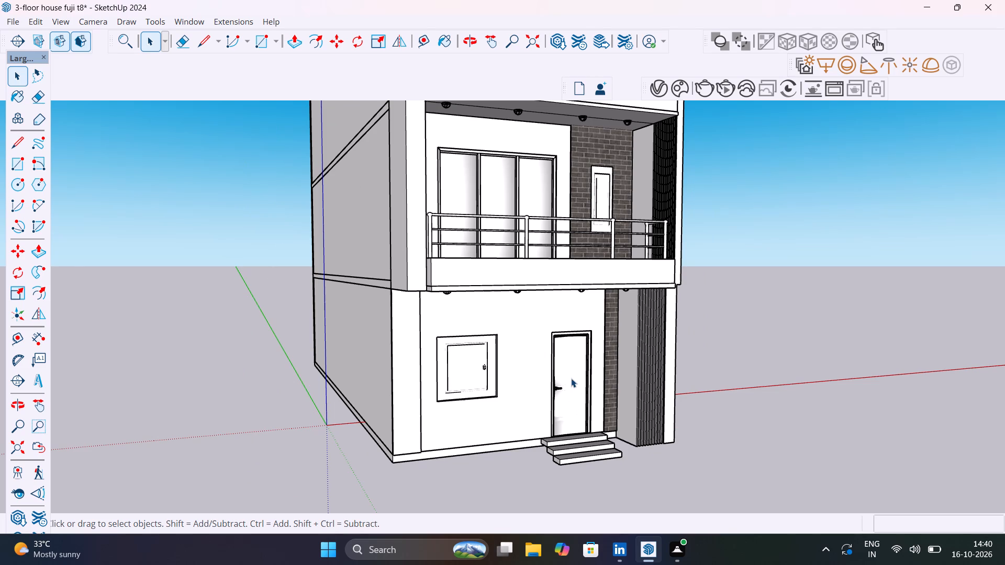
{"action": "scroll", "coordinate": [577, 375], "scroll_direction": "down", "scroll_amount": 4}
{"action": "middle_click_drag", "start_coordinate": [590, 376], "coordinate": [536, 410]}
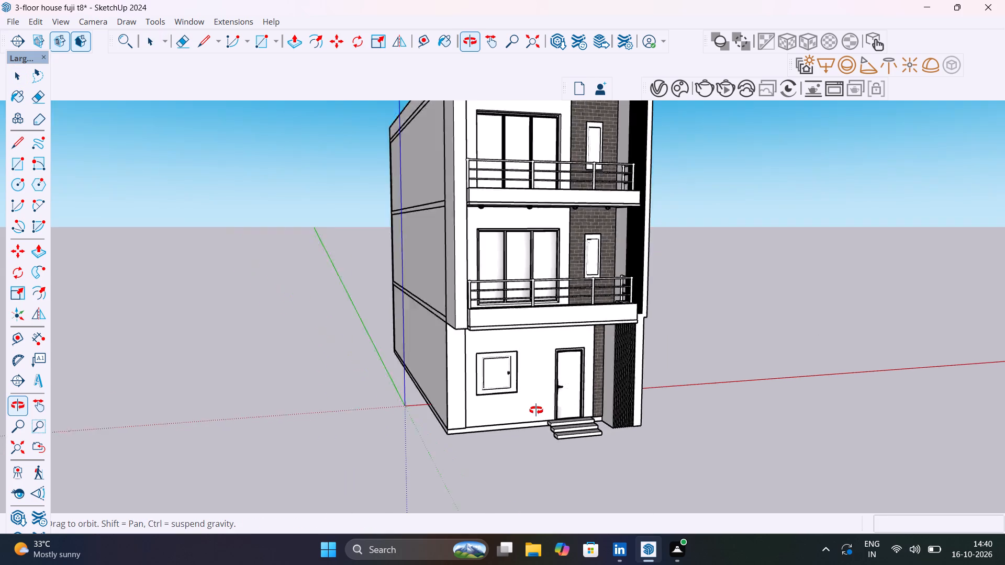
{"action": "middle_click_drag", "start_coordinate": [536, 410], "coordinate": [541, 394]}
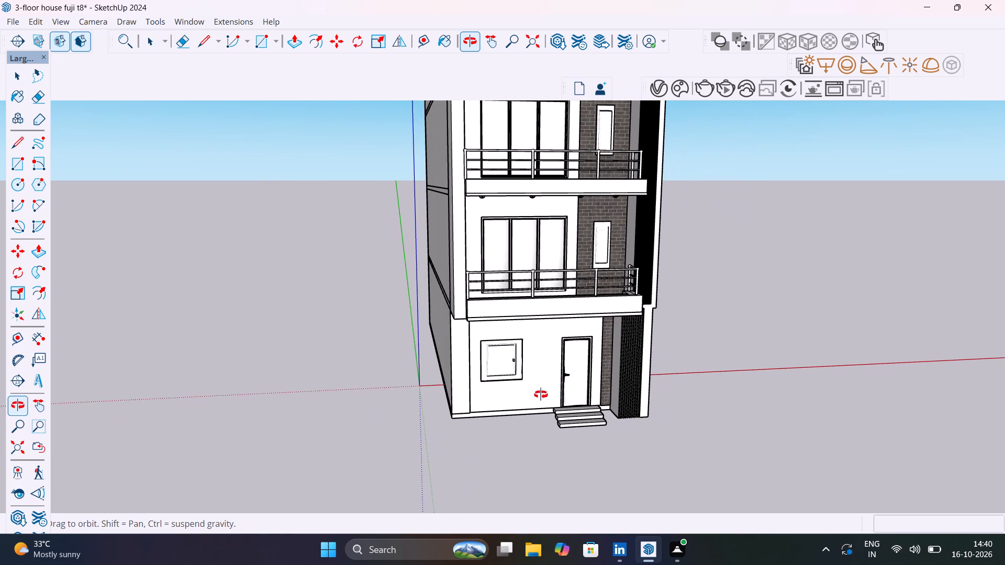
{"action": "middle_click_drag", "start_coordinate": [541, 394], "coordinate": [556, 403]}
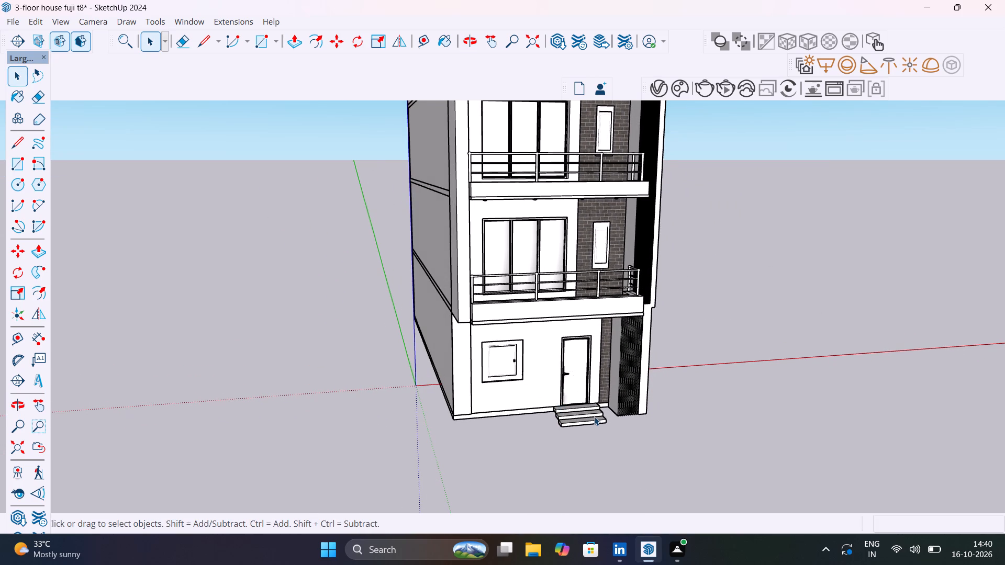
{"action": "middle_click_drag", "start_coordinate": [595, 415], "coordinate": [555, 398], "text": "shift"}
{"action": "scroll", "coordinate": [555, 399], "scroll_direction": "down", "scroll_amount": 5}
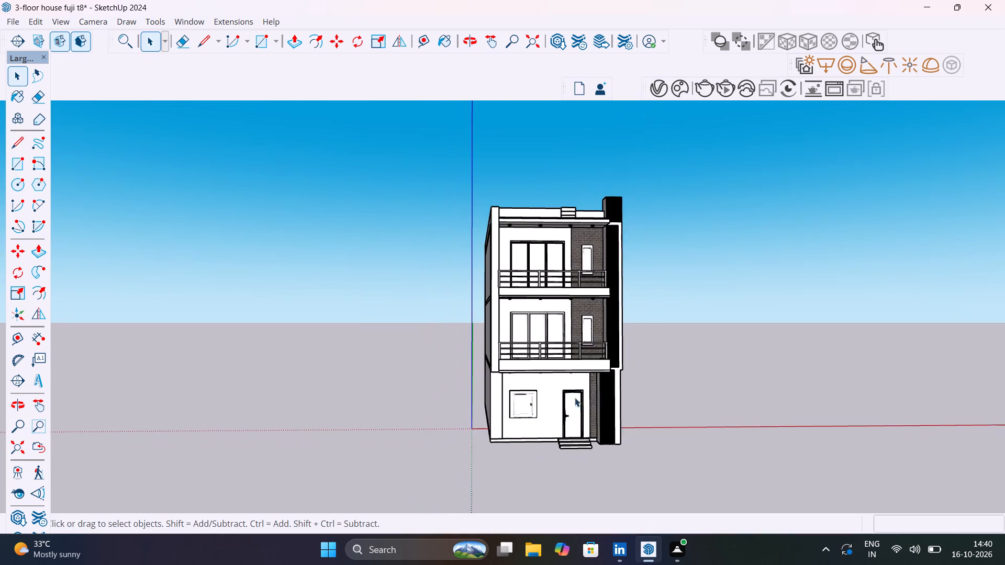
{"action": "middle_click_drag", "start_coordinate": [593, 392], "coordinate": [539, 430]}
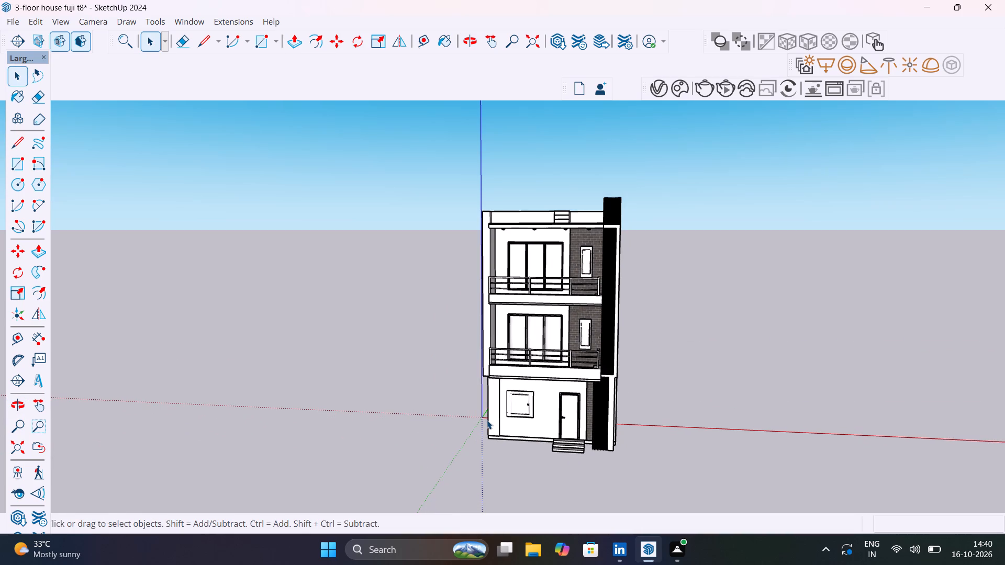
{"action": "scroll", "coordinate": [494, 437], "scroll_direction": "up", "scroll_amount": 5}
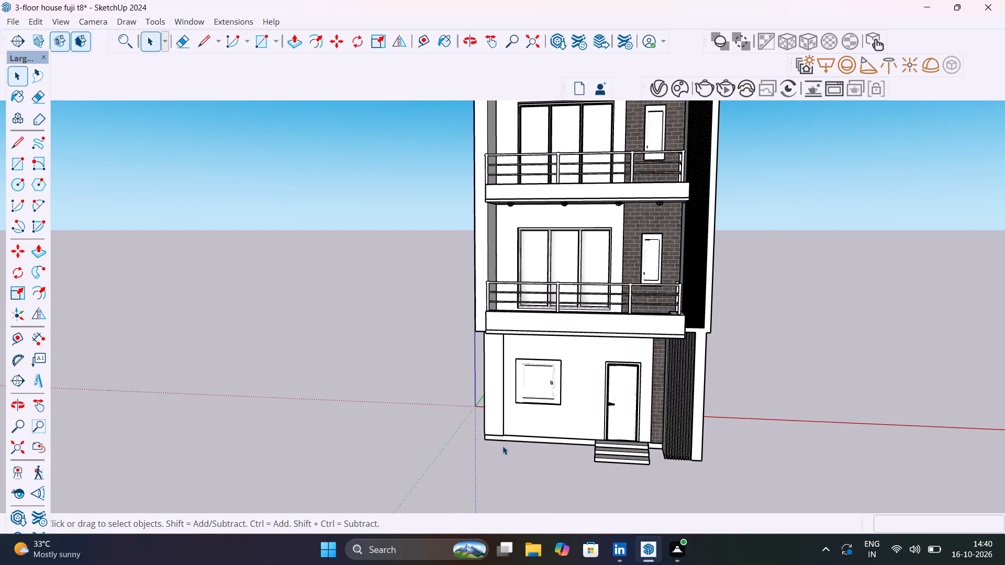
{"action": "middle_click_drag", "start_coordinate": [509, 444], "coordinate": [473, 411]}
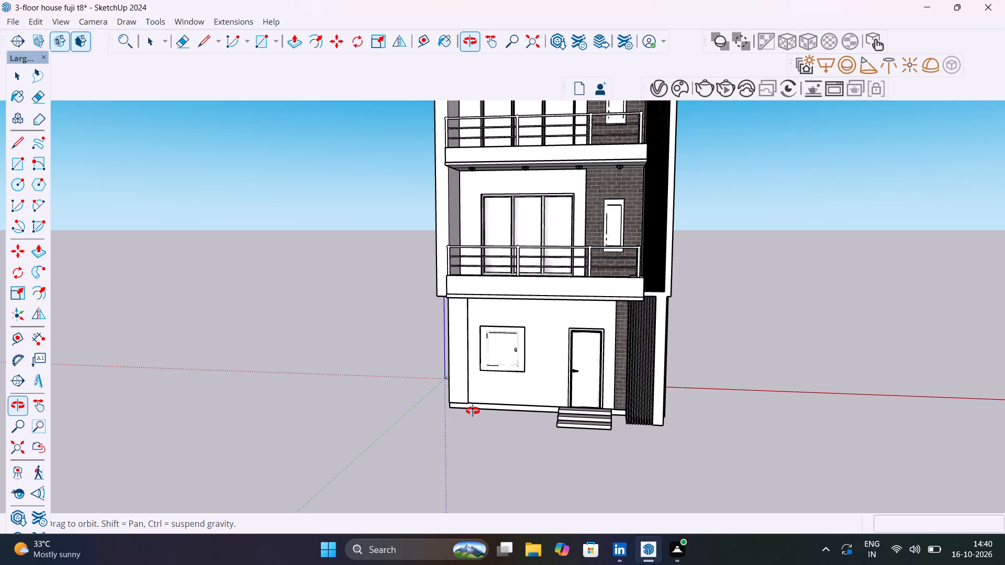
{"action": "middle_click_drag", "start_coordinate": [473, 411], "coordinate": [456, 418]}
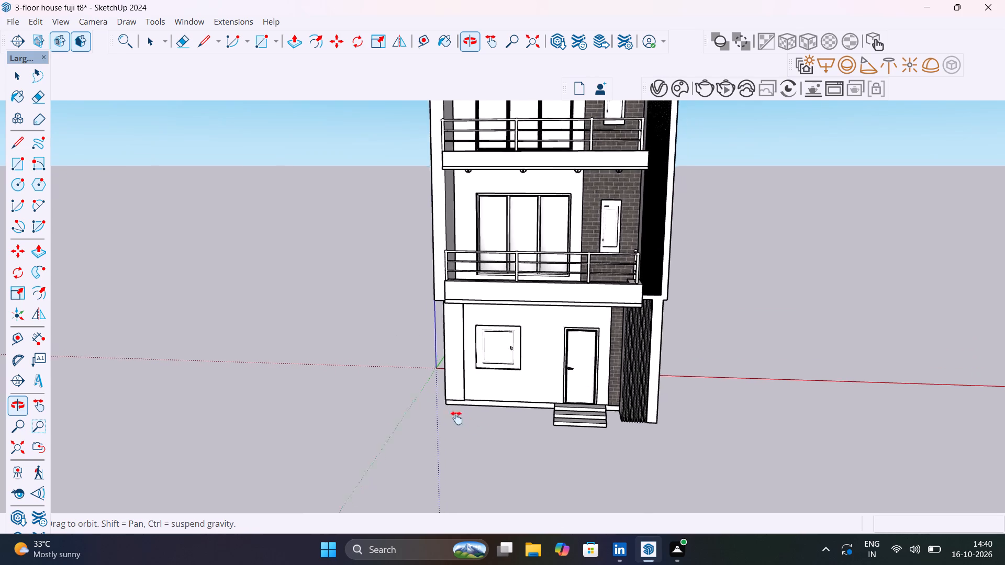
Inspect the slatted wall, the adjoining side wall and the front door from the house's front corner.
{"action": "middle_click_drag", "start_coordinate": [456, 418], "coordinate": [416, 404]}
{"action": "scroll", "coordinate": [464, 410], "scroll_direction": "down", "scroll_amount": 6}
{"action": "middle_click_drag", "start_coordinate": [496, 410], "coordinate": [405, 388]}
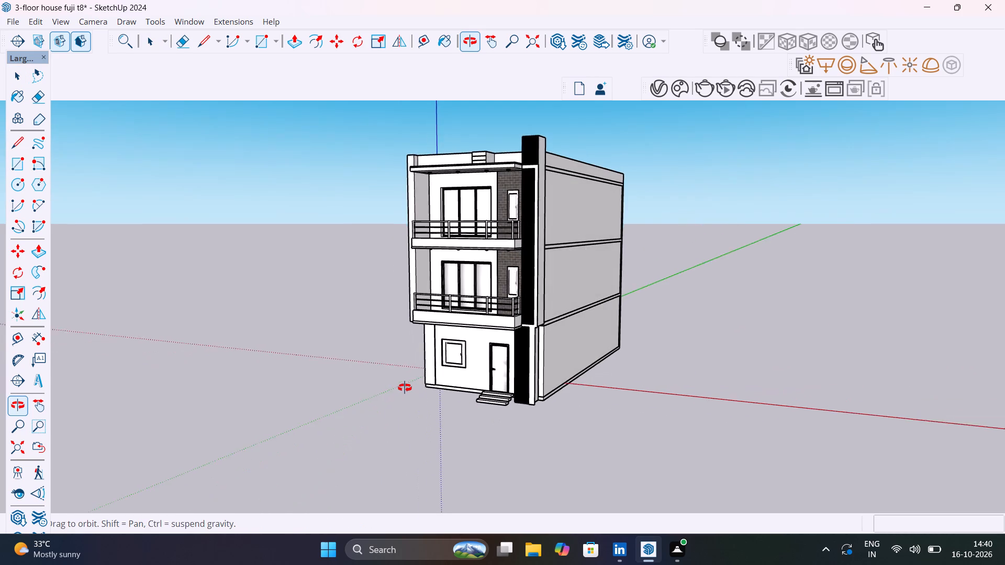
{"action": "middle_click_drag", "start_coordinate": [405, 388], "coordinate": [394, 389]}
{"action": "scroll", "coordinate": [415, 389], "scroll_direction": "down", "scroll_amount": 1}
{"action": "scroll", "coordinate": [512, 366], "scroll_direction": "up", "scroll_amount": 13}
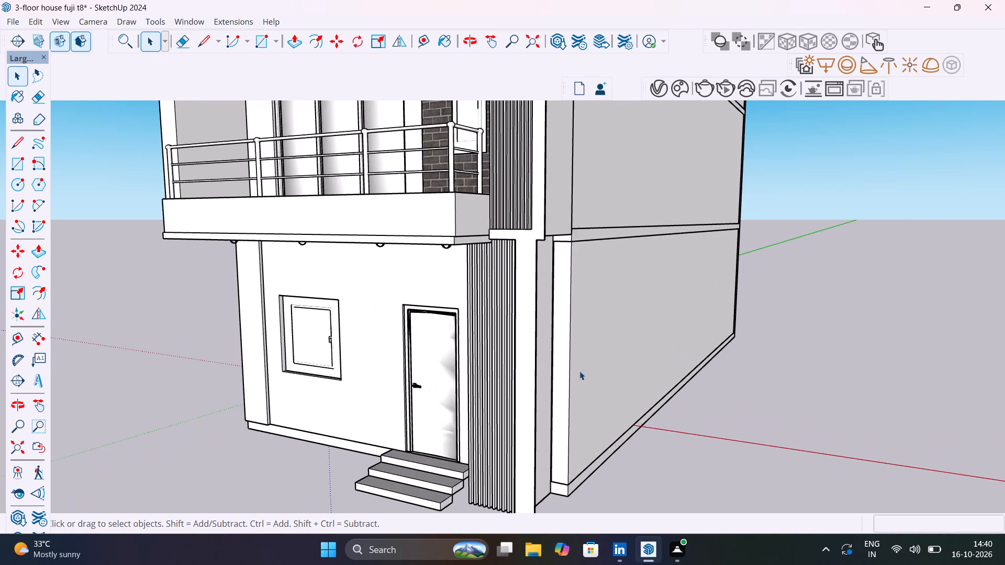
{"action": "middle_click_drag", "start_coordinate": [579, 369], "coordinate": [543, 335]}
{"action": "scroll", "coordinate": [543, 335], "scroll_direction": "down", "scroll_amount": 5}
{"action": "scroll", "coordinate": [541, 346], "scroll_direction": "up", "scroll_amount": 1}
{"action": "middle_click_drag", "start_coordinate": [539, 345], "coordinate": [354, 338]}
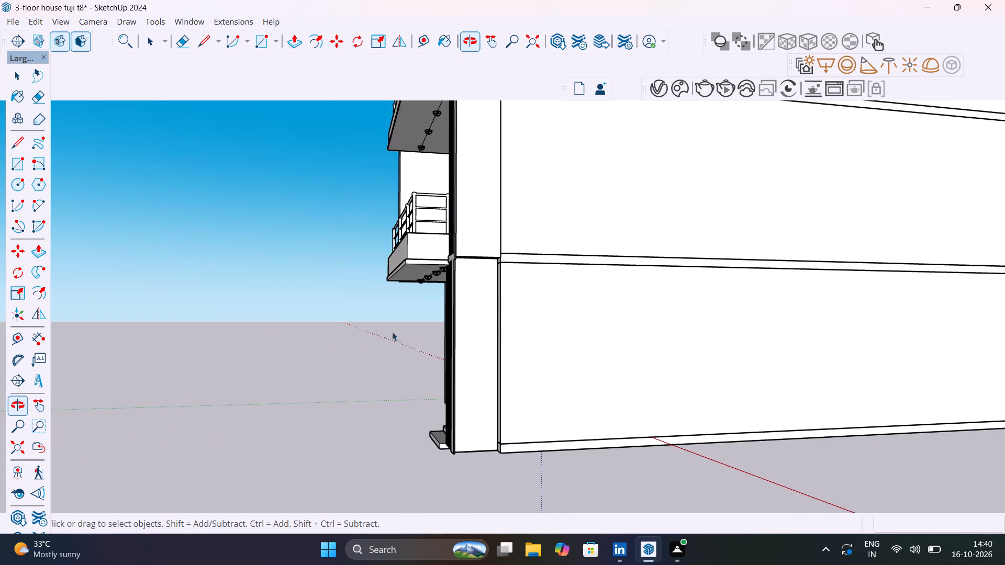
{"action": "scroll", "coordinate": [452, 308], "scroll_direction": "up", "scroll_amount": 14}
{"action": "middle_click_drag", "start_coordinate": [492, 310], "coordinate": [645, 391]}
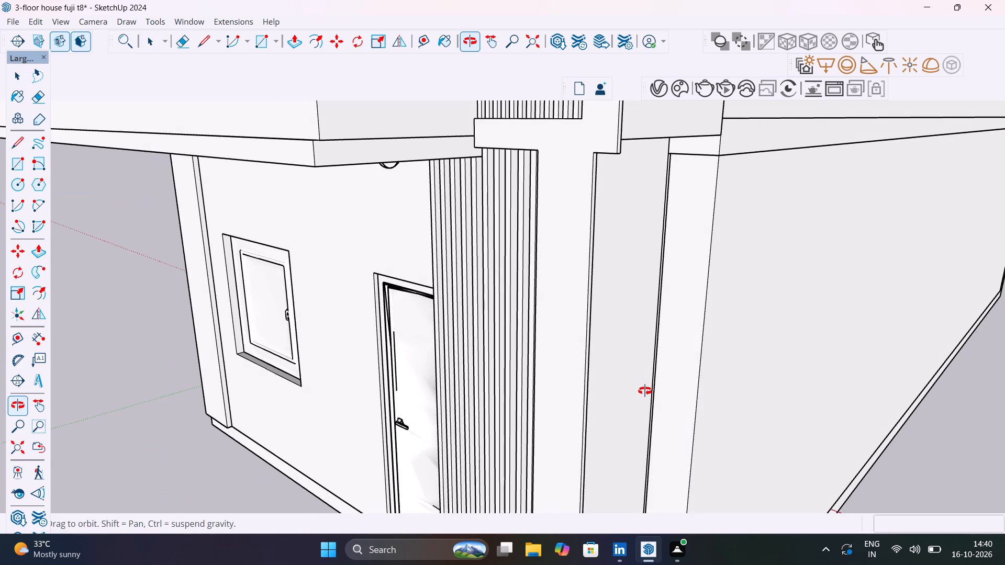
{"action": "middle_click_drag", "start_coordinate": [645, 391], "coordinate": [694, 365]}
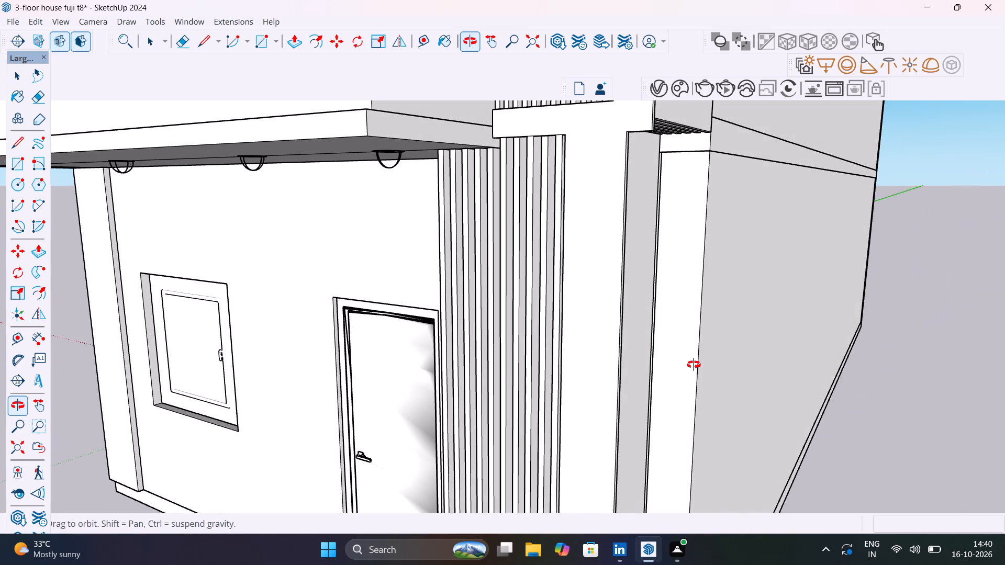
{"action": "middle_click_drag", "start_coordinate": [694, 365], "coordinate": [694, 365]}
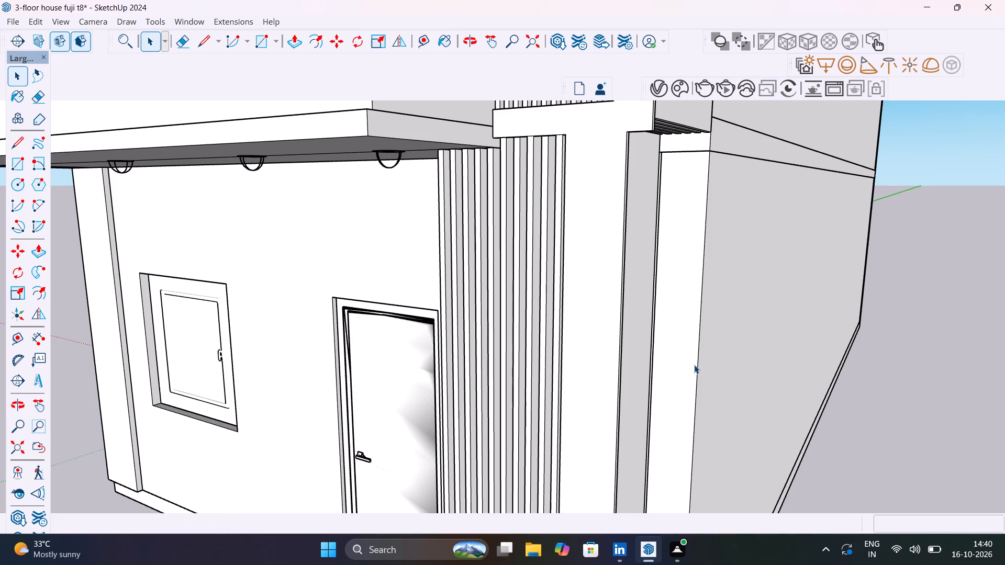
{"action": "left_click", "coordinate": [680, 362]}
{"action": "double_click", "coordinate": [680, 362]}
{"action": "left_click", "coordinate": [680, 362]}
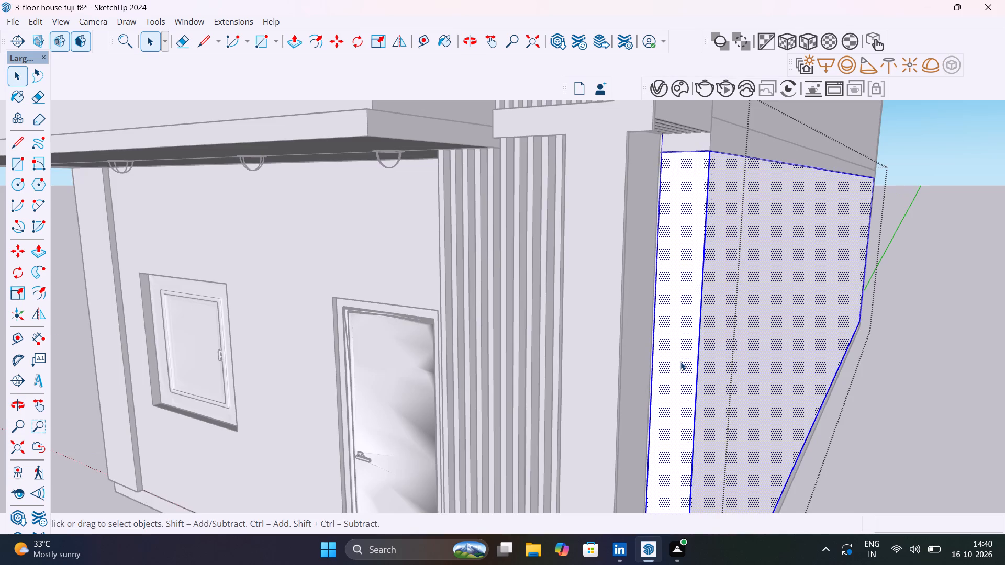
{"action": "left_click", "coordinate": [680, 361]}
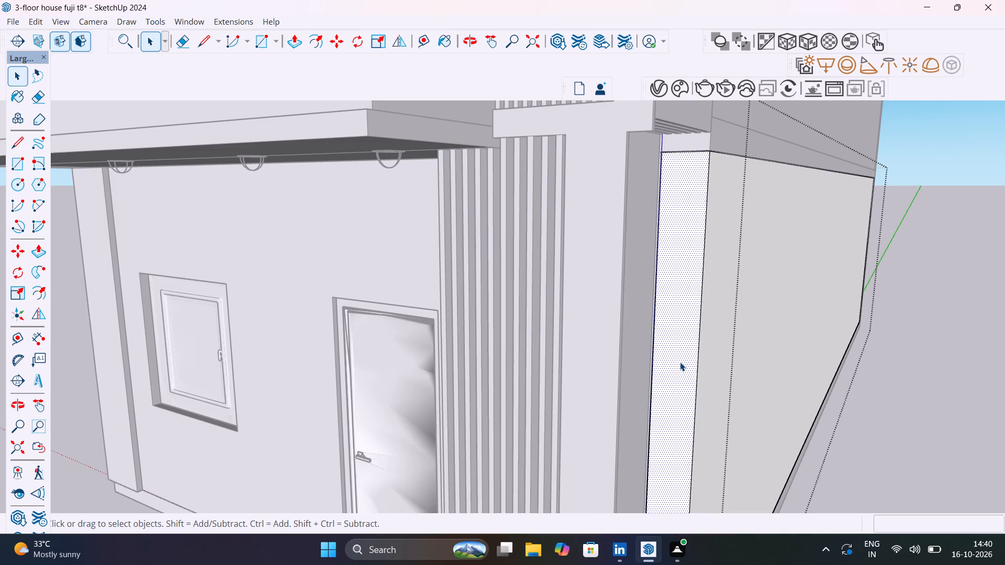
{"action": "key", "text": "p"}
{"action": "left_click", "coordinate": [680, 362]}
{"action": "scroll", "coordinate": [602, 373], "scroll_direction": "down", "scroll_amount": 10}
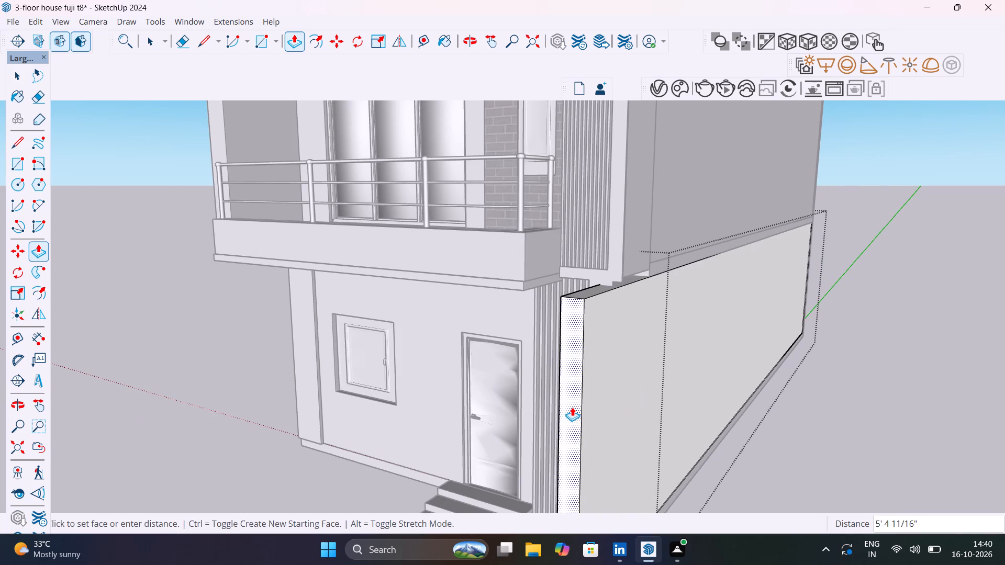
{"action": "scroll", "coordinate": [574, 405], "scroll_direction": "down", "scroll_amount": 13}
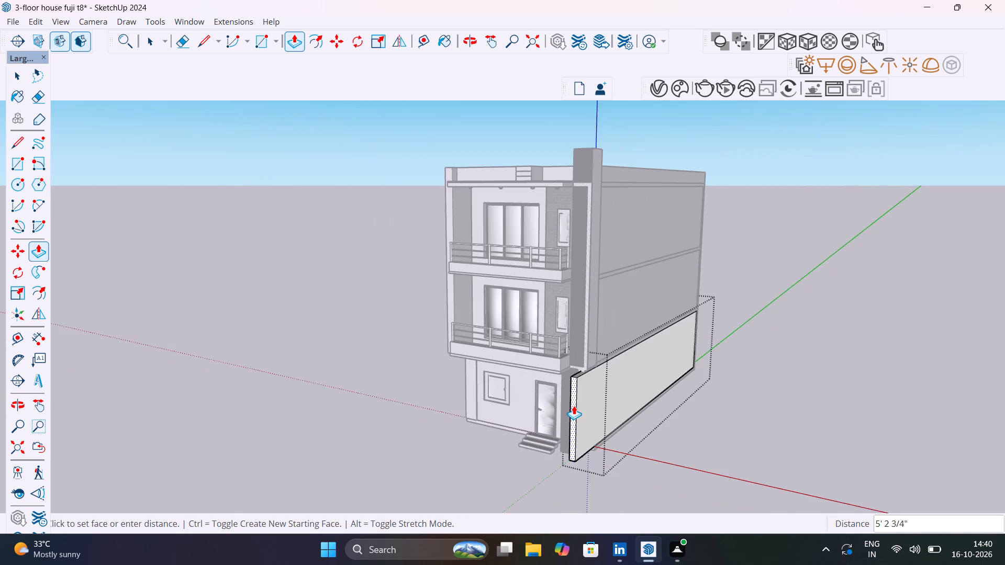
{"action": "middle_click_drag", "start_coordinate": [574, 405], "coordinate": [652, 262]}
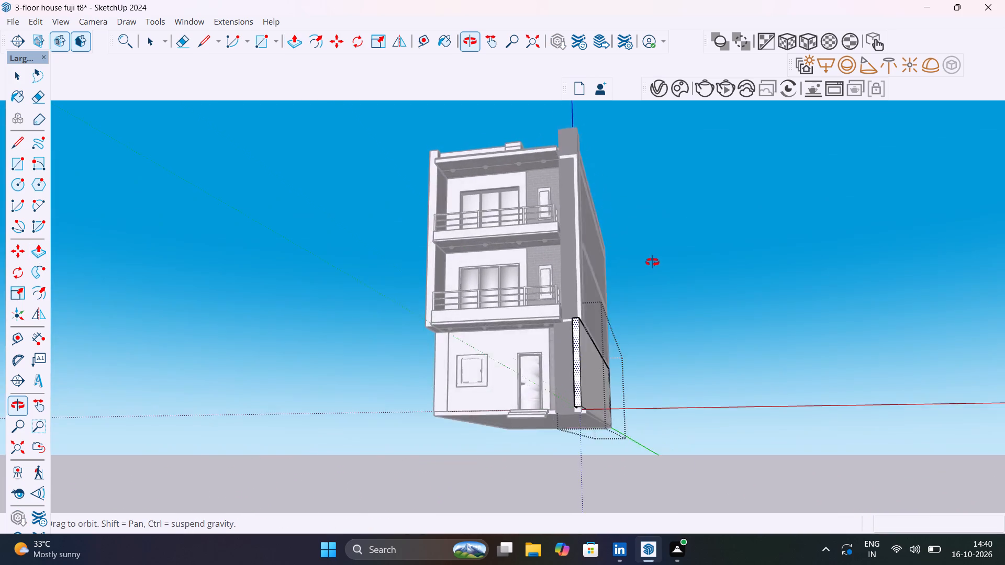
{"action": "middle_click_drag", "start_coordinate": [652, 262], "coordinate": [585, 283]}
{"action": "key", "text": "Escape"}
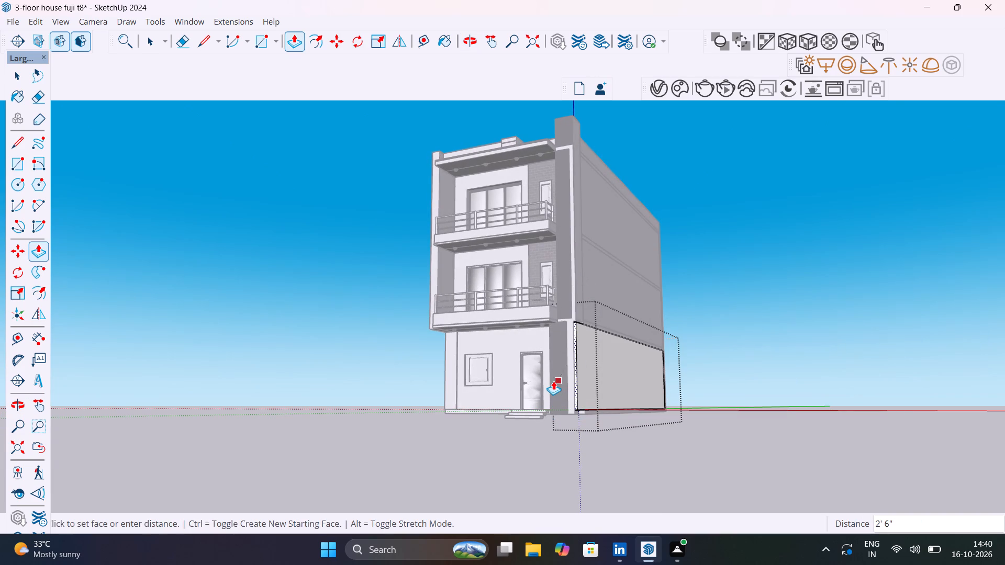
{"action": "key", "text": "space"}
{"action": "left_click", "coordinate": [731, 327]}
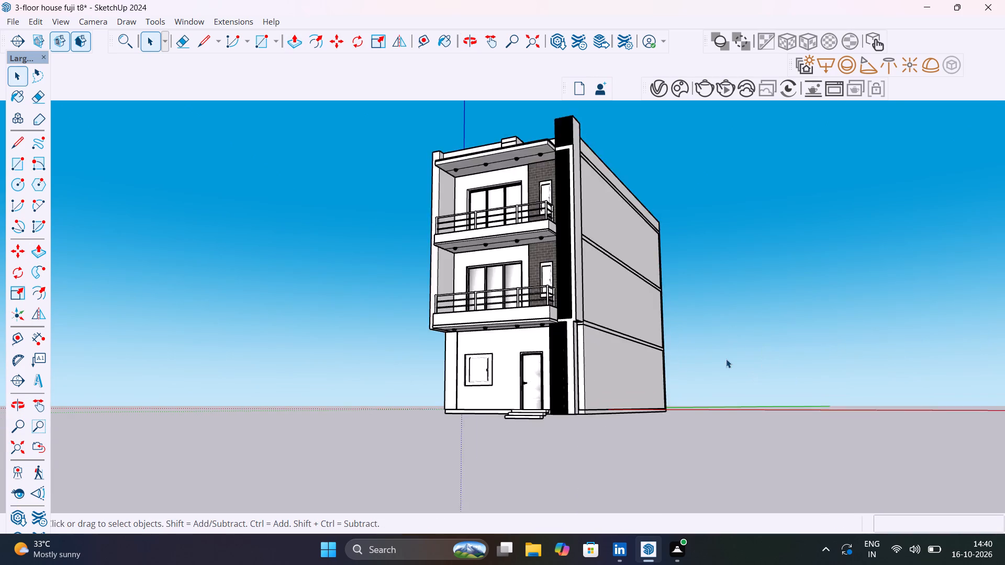
Examine how the plinth meets the entrance steps, viewing the ground floor from the corner beside the window.
{"action": "scroll", "coordinate": [726, 359], "scroll_direction": "down", "scroll_amount": 6}
{"action": "middle_click_drag", "start_coordinate": [633, 368], "coordinate": [840, 377]}
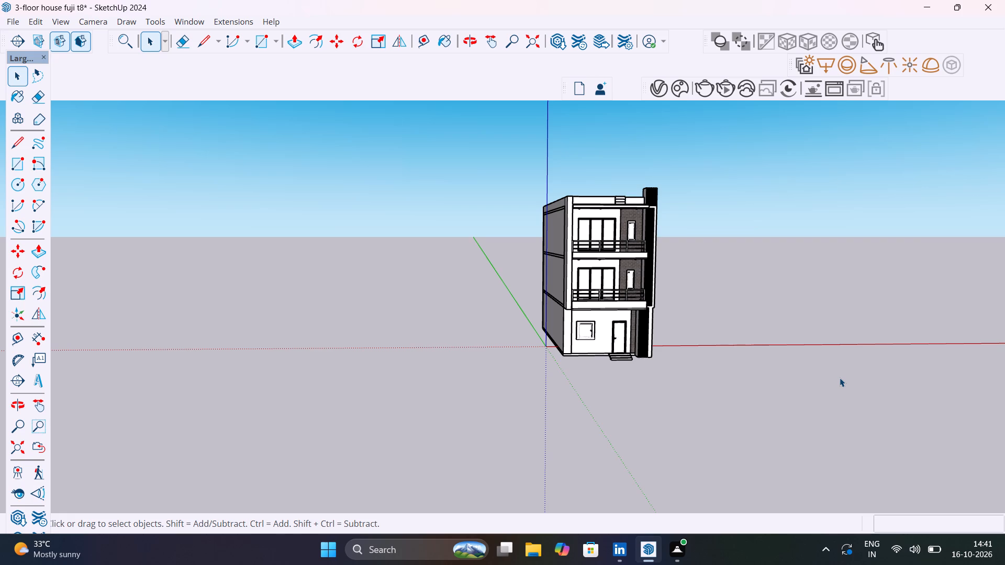
{"action": "scroll", "coordinate": [586, 347], "scroll_direction": "up", "scroll_amount": 9}
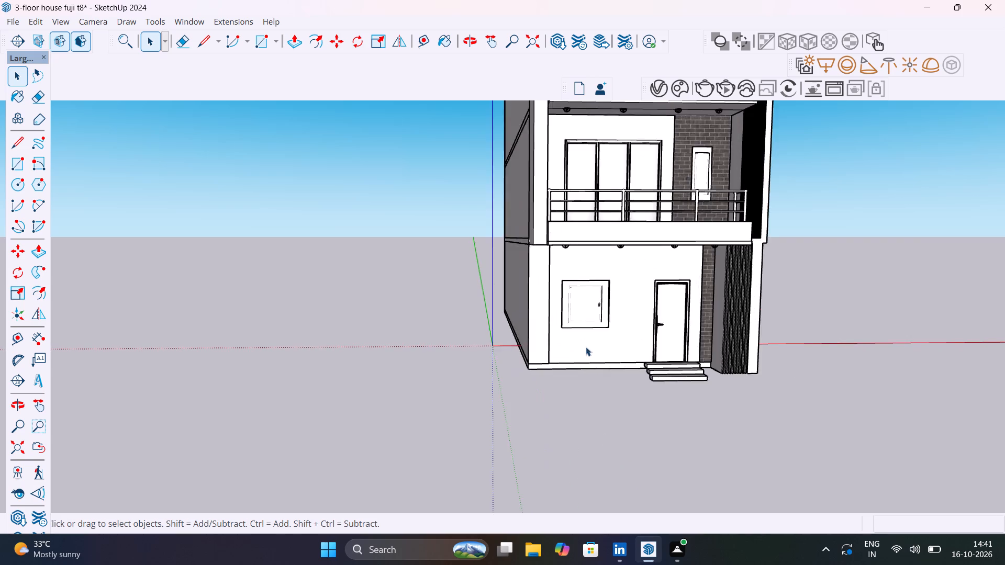
{"action": "scroll", "coordinate": [586, 347], "scroll_direction": "up", "scroll_amount": 3}
{"action": "middle_click_drag", "start_coordinate": [594, 377], "coordinate": [737, 413]}
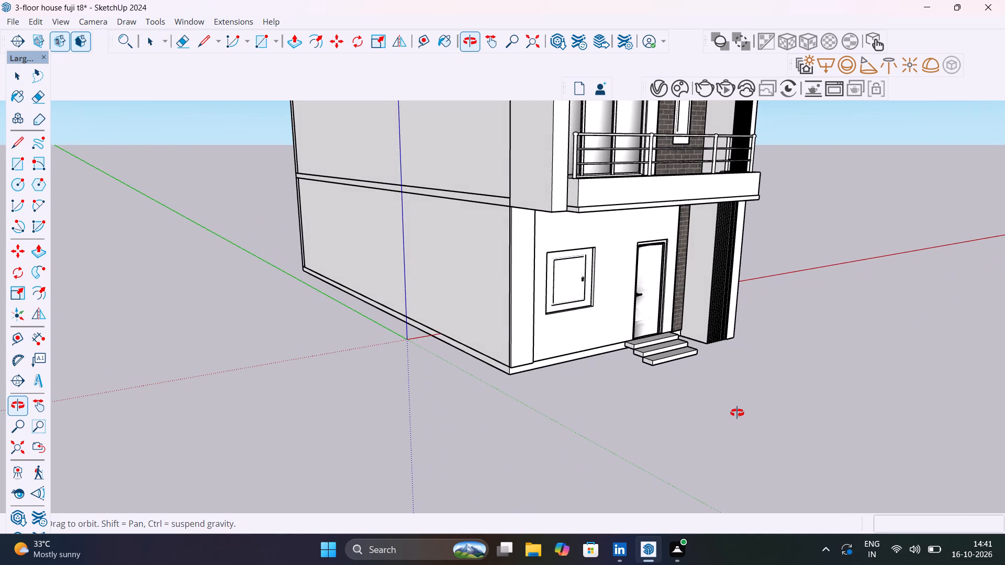
{"action": "middle_click_drag", "start_coordinate": [737, 413], "coordinate": [559, 409]}
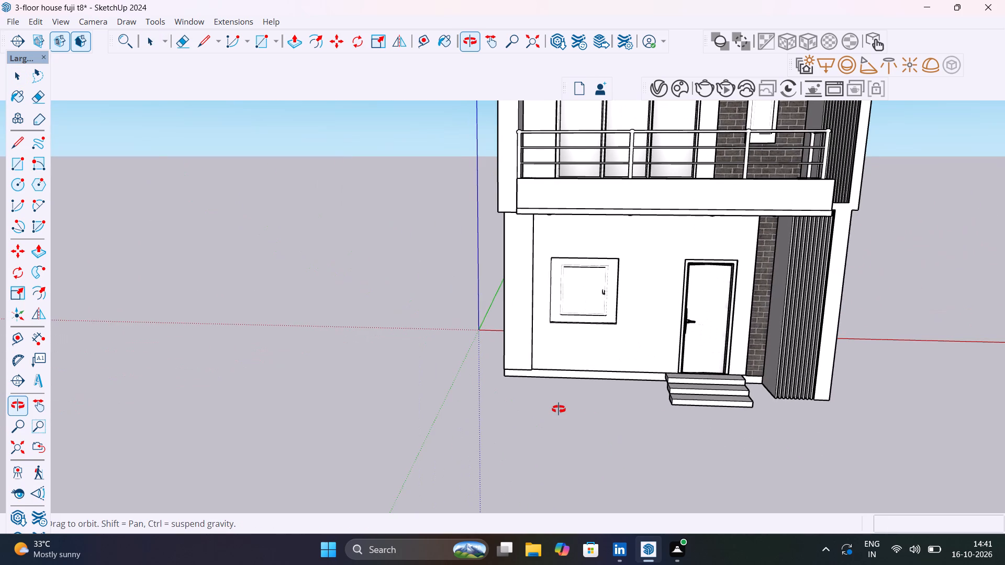
{"action": "middle_click_drag", "start_coordinate": [559, 409], "coordinate": [676, 398]}
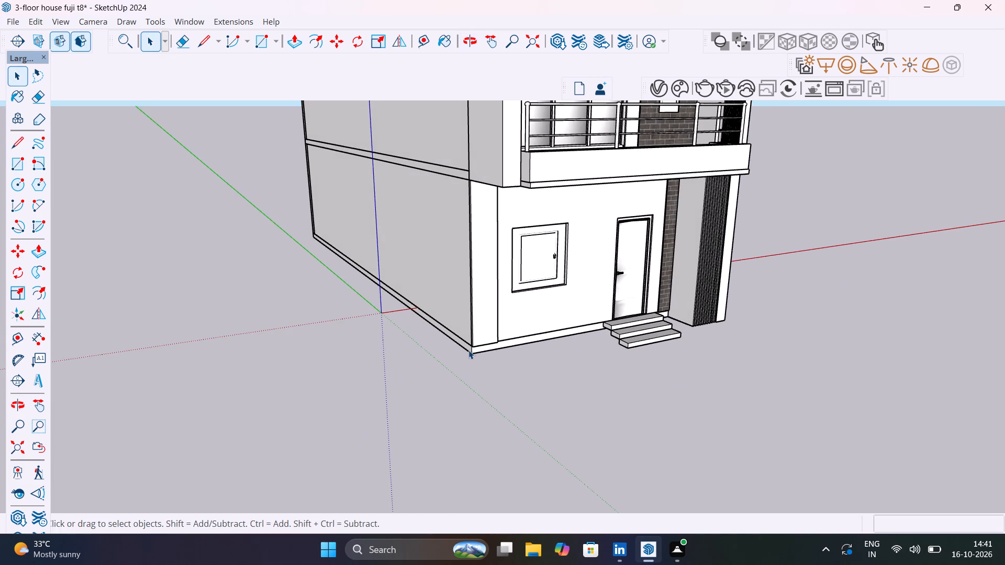
{"action": "scroll", "coordinate": [466, 349], "scroll_direction": "up", "scroll_amount": 9}
{"action": "middle_click_drag", "start_coordinate": [469, 349], "coordinate": [550, 394]}
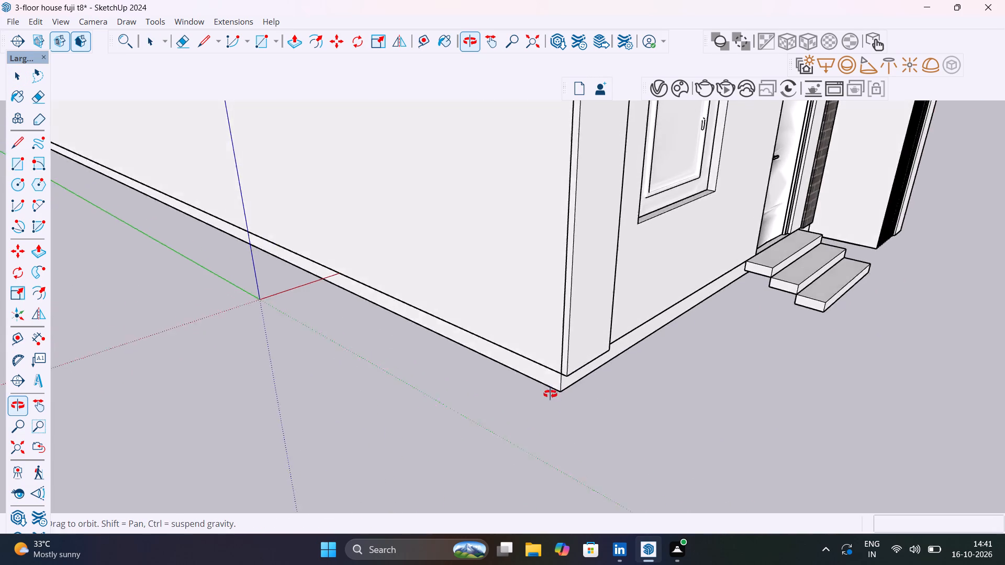
{"action": "middle_click_drag", "start_coordinate": [550, 394], "coordinate": [406, 398]}
{"action": "middle_click_drag", "start_coordinate": [483, 380], "coordinate": [583, 281]}
{"action": "scroll", "coordinate": [583, 281], "scroll_direction": "up", "scroll_amount": 1}
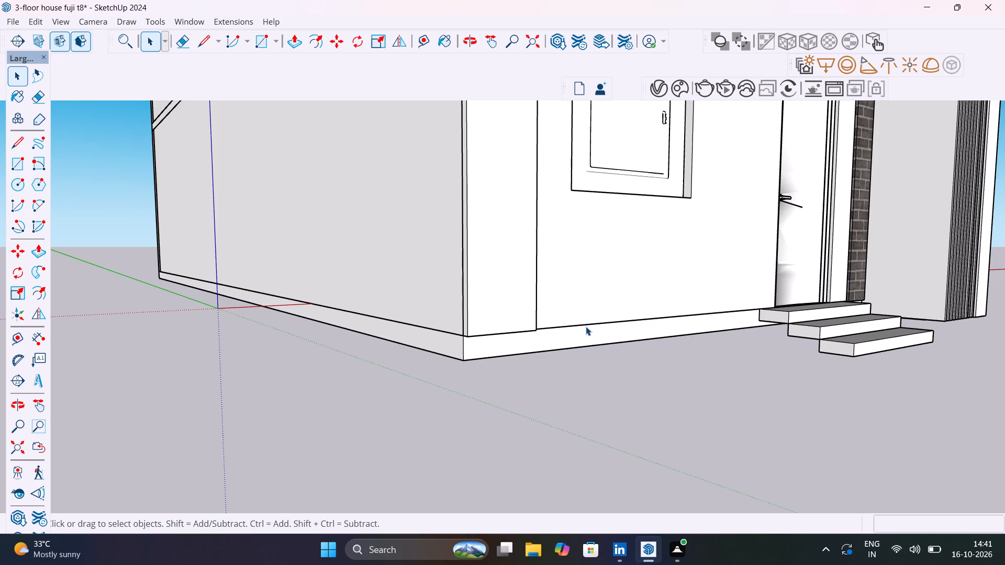
Draw a 42' 3" by 18' 10 1/2" rectangle over the underside of the house, from the rear corner to the opposite front corner.
{"action": "middle_click_drag", "start_coordinate": [591, 399], "coordinate": [576, 317]}
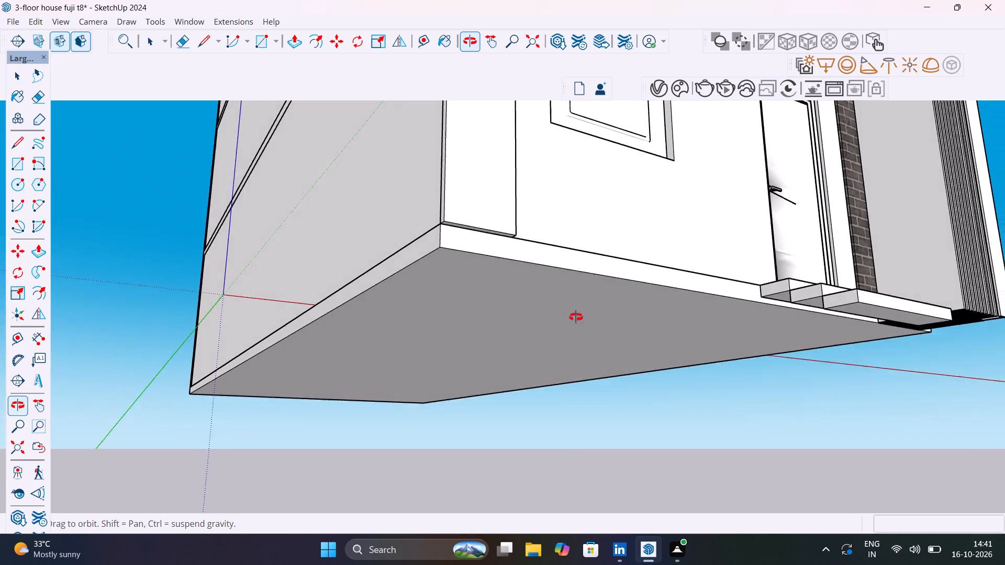
{"action": "middle_click_drag", "start_coordinate": [576, 317], "coordinate": [618, 283]}
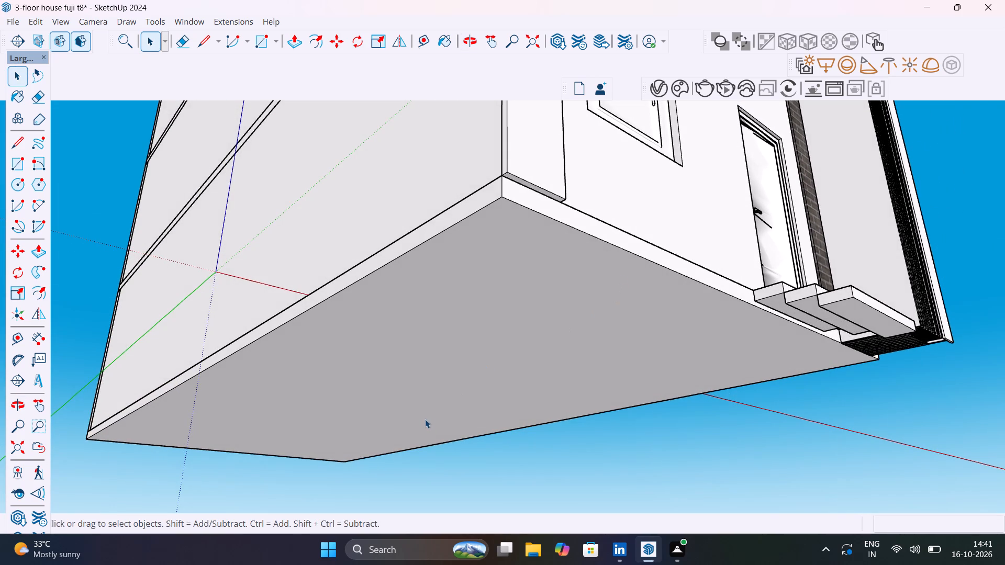
{"action": "key", "text": "r"}
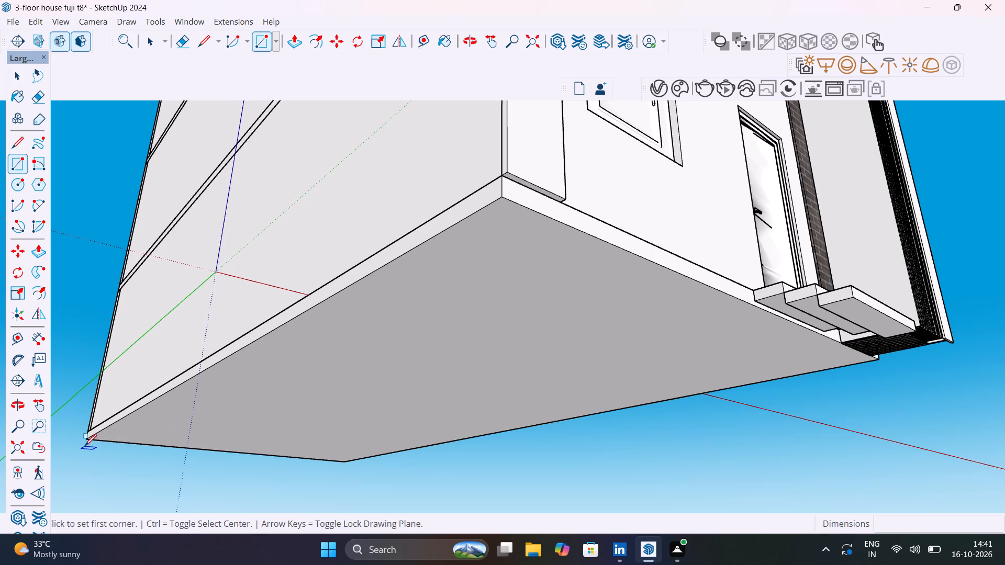
{"action": "left_click", "coordinate": [84, 441]}
{"action": "scroll", "coordinate": [146, 418], "scroll_direction": "down", "scroll_amount": 16}
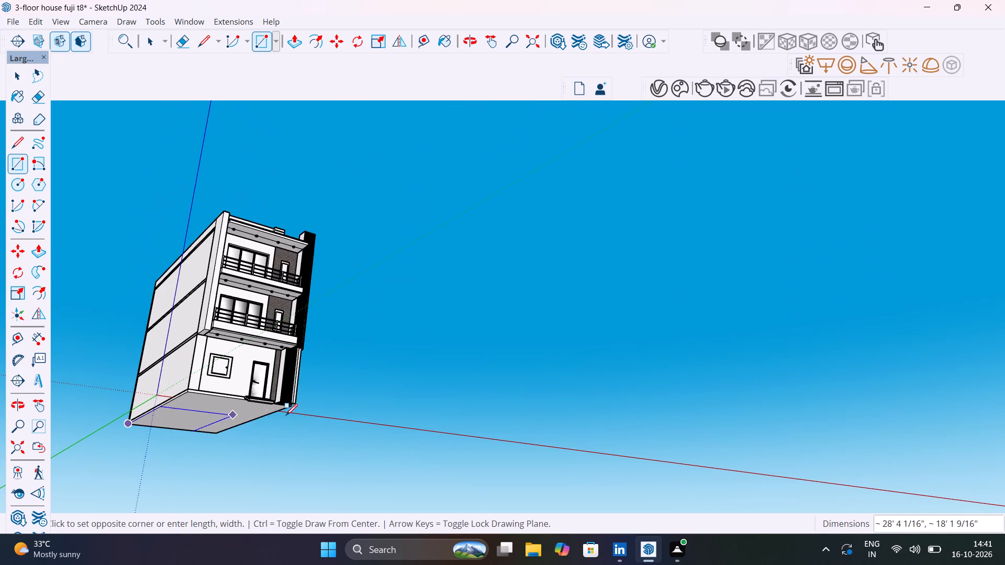
{"action": "scroll", "coordinate": [266, 411], "scroll_direction": "up", "scroll_amount": 9}
{"action": "scroll", "coordinate": [311, 393], "scroll_direction": "up", "scroll_amount": 11}
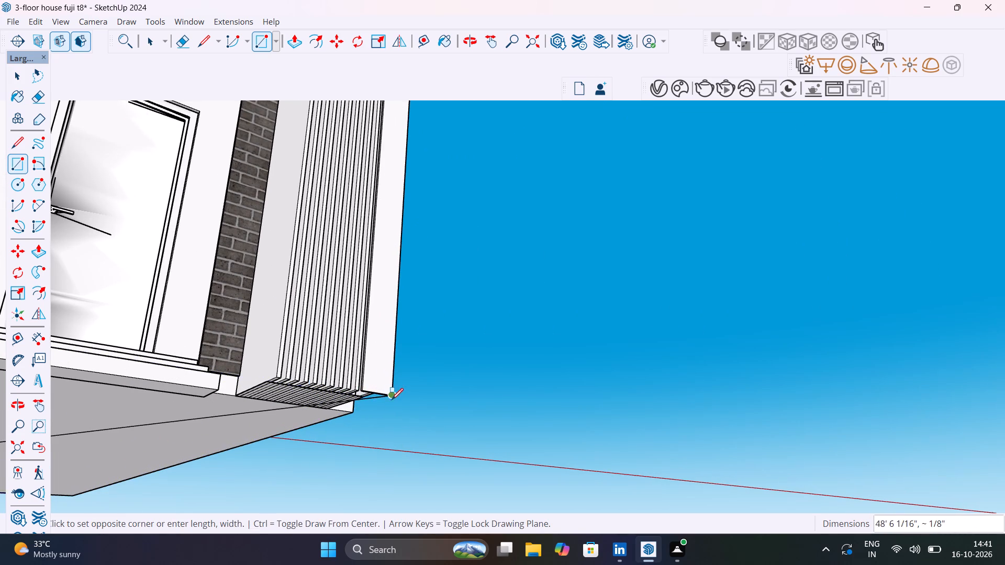
{"action": "left_click", "coordinate": [355, 414]}
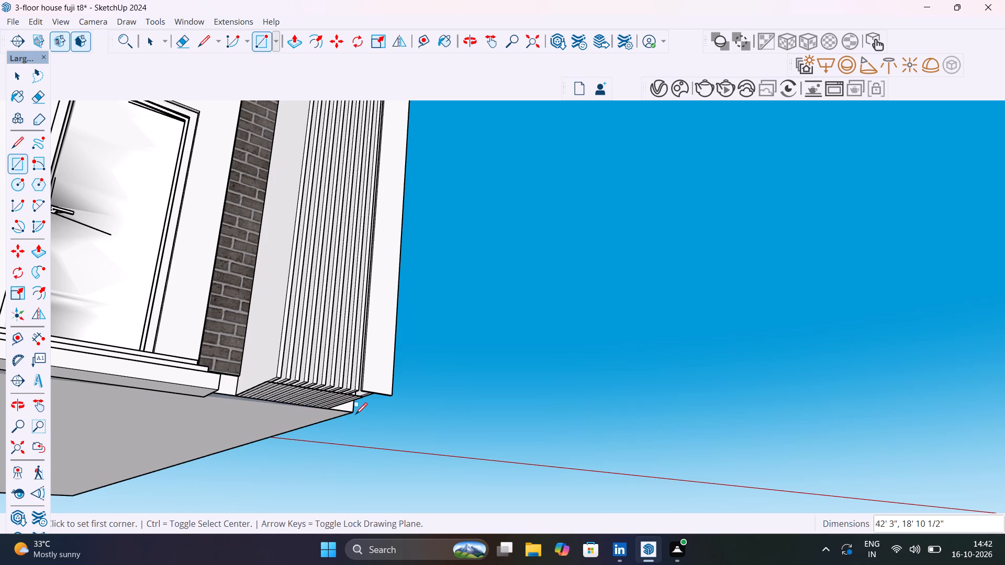
Push/Pull the rectangle on the house's underside 6" downward, to the base of the lowest entrance step.
{"action": "key", "text": "p"}
{"action": "left_click", "coordinate": [258, 424]}
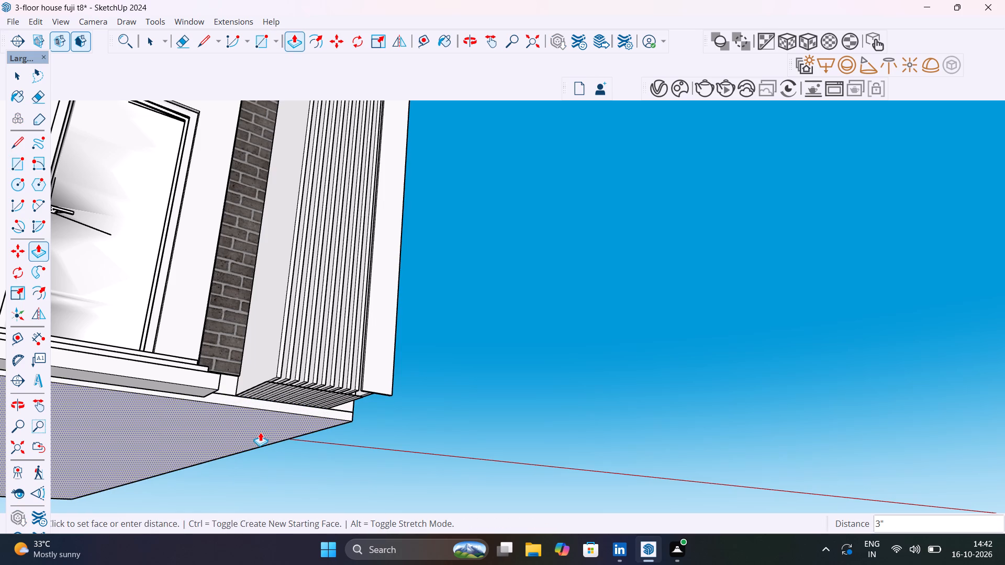
{"action": "scroll", "coordinate": [260, 432], "scroll_direction": "down", "scroll_amount": 10}
{"action": "middle_click_drag", "start_coordinate": [260, 432], "coordinate": [289, 474]}
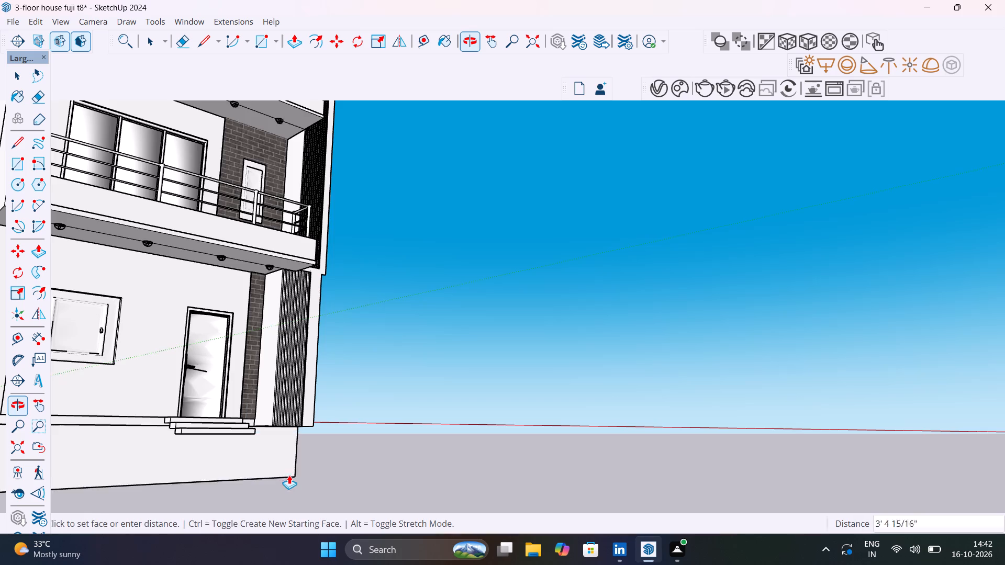
{"action": "scroll", "coordinate": [278, 464], "scroll_direction": "down", "scroll_amount": 6}
{"action": "middle_click_drag", "start_coordinate": [280, 462], "coordinate": [554, 425], "text": "shift"}
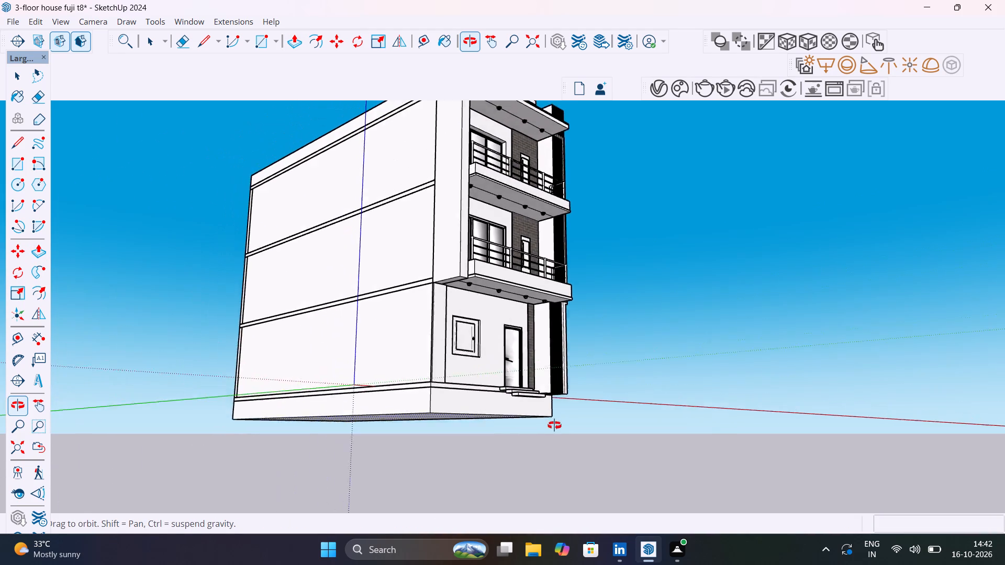
{"action": "middle_click_drag", "start_coordinate": [554, 425], "coordinate": [555, 426], "text": "shift"}
{"action": "scroll", "coordinate": [421, 403], "scroll_direction": "up", "scroll_amount": 4}
{"action": "middle_click_drag", "start_coordinate": [423, 402], "coordinate": [425, 438]}
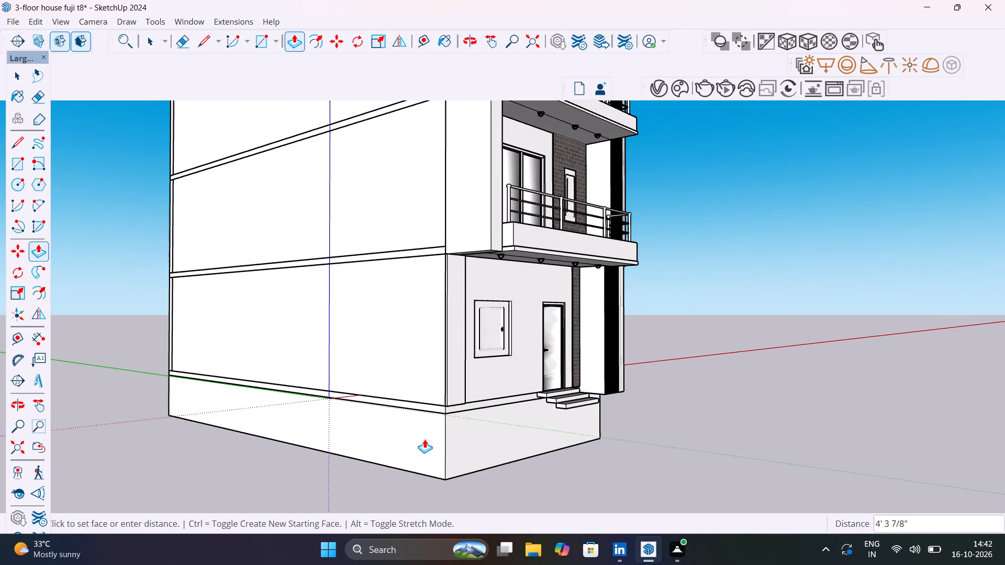
{"action": "scroll", "coordinate": [454, 415], "scroll_direction": "up", "scroll_amount": 8}
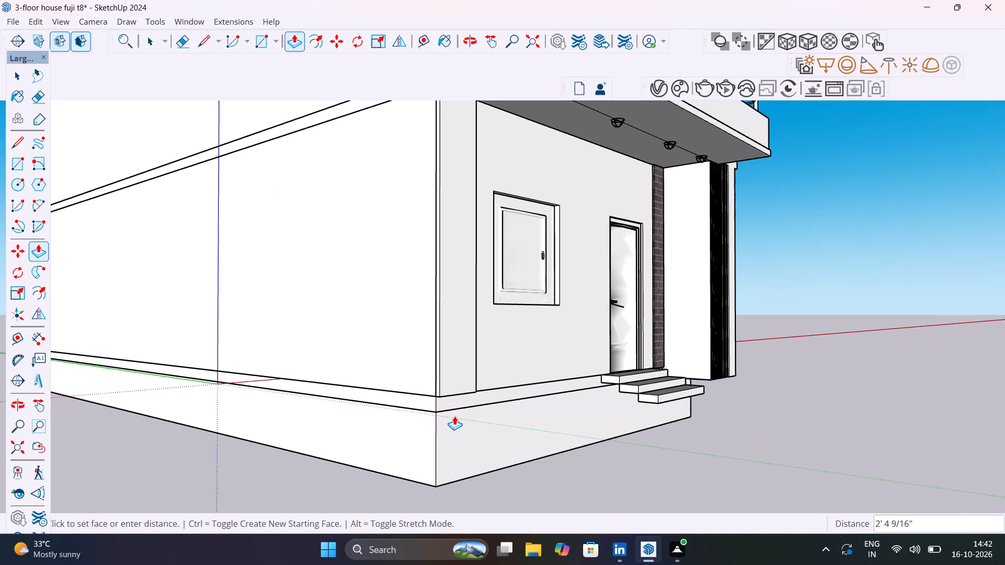
{"action": "middle_click_drag", "start_coordinate": [452, 413], "coordinate": [479, 328]}
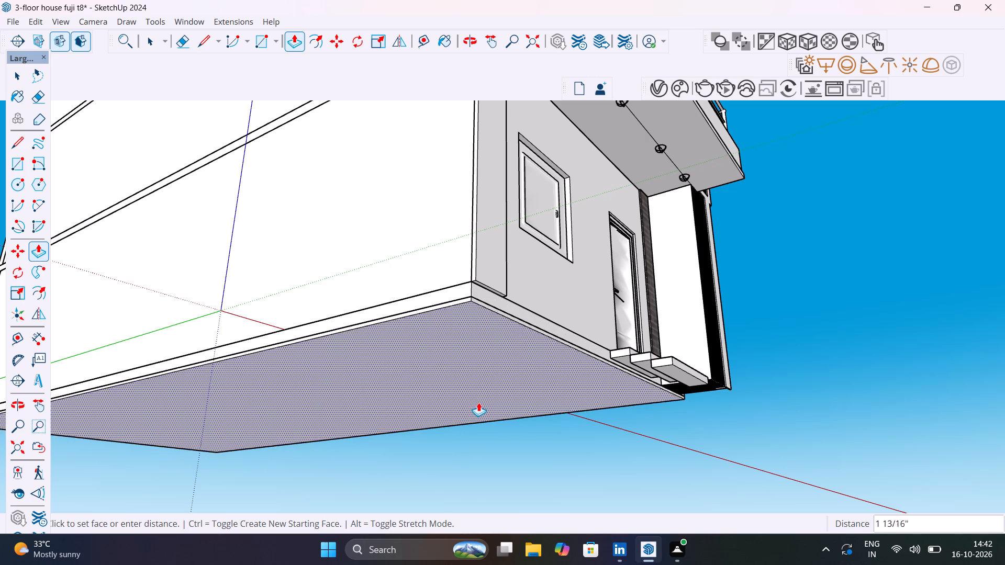
{"action": "middle_click_drag", "start_coordinate": [477, 403], "coordinate": [548, 459]}
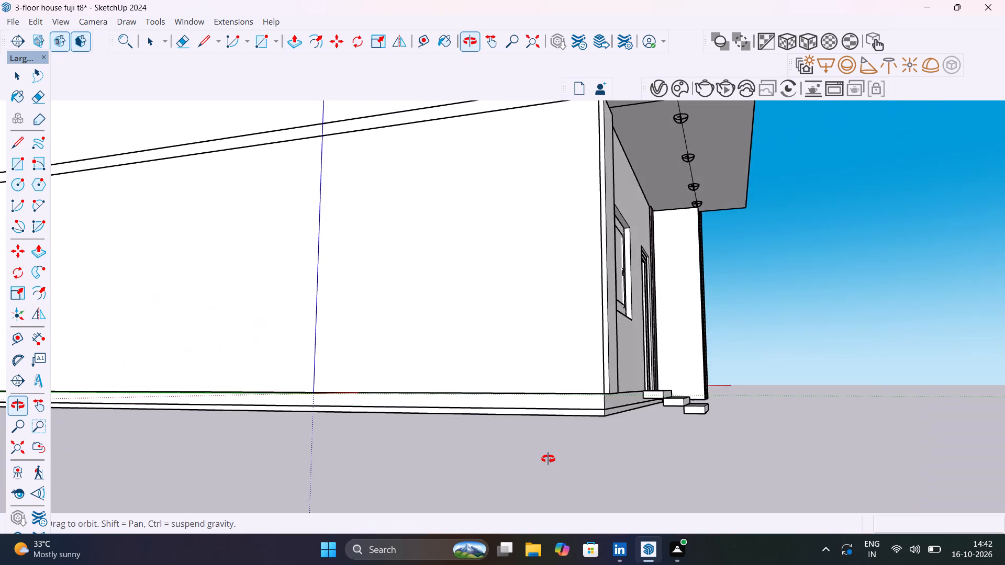
{"action": "middle_click_drag", "start_coordinate": [548, 459], "coordinate": [513, 444]}
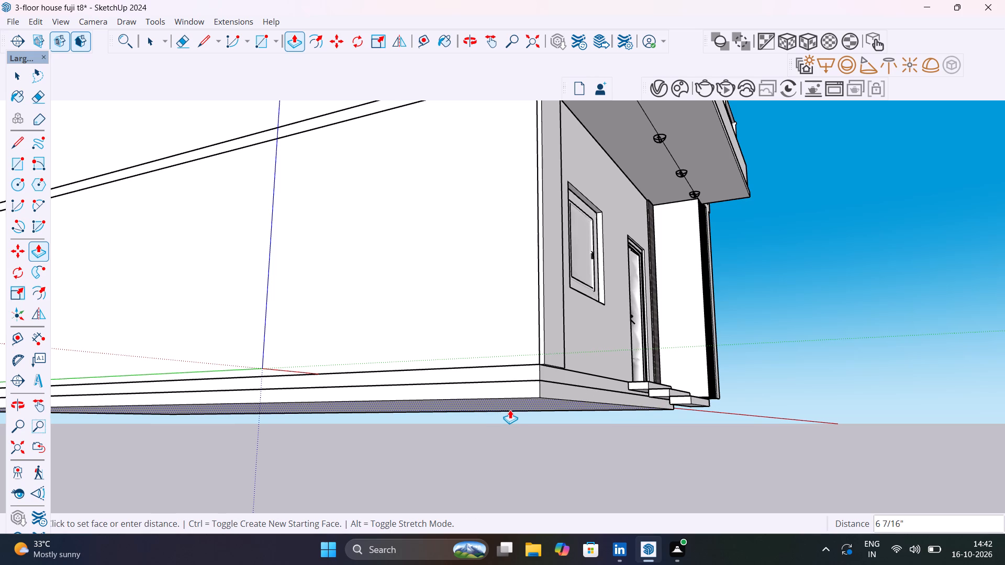
{"action": "left_click", "coordinate": [690, 403]}
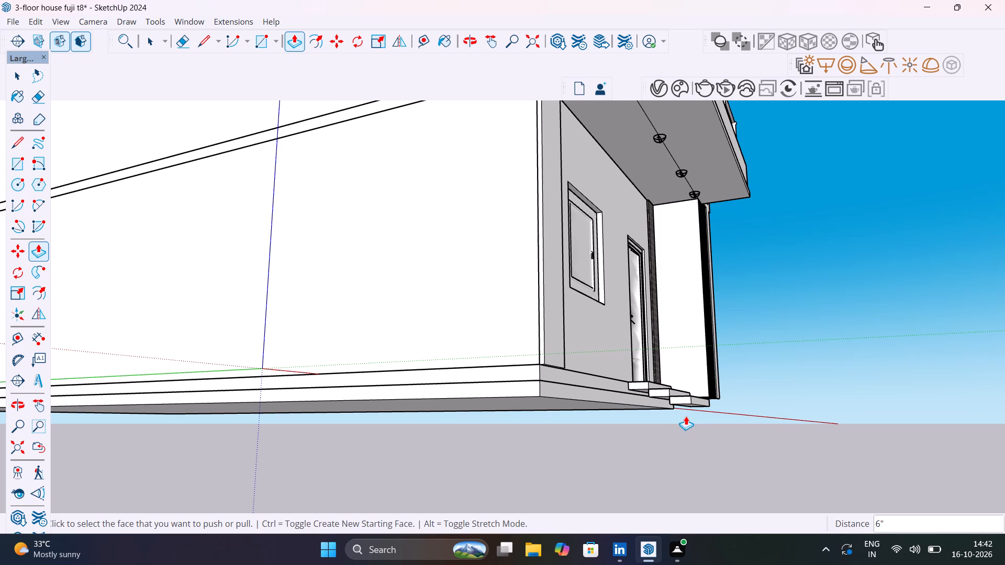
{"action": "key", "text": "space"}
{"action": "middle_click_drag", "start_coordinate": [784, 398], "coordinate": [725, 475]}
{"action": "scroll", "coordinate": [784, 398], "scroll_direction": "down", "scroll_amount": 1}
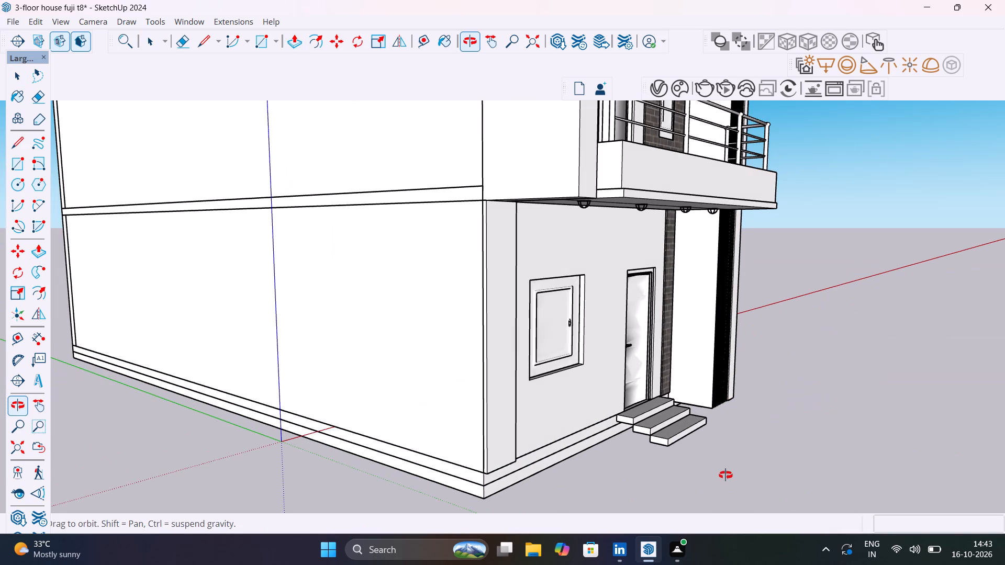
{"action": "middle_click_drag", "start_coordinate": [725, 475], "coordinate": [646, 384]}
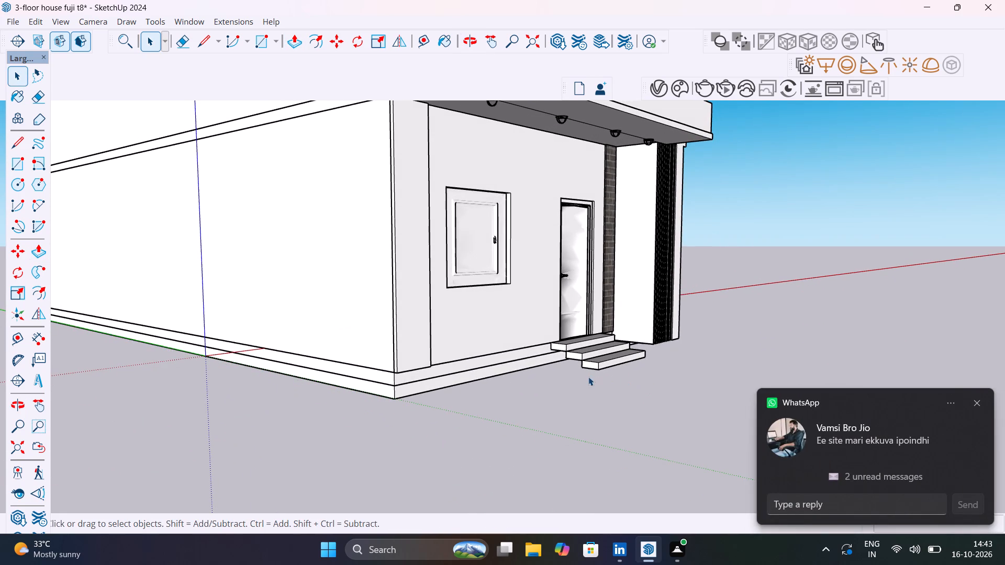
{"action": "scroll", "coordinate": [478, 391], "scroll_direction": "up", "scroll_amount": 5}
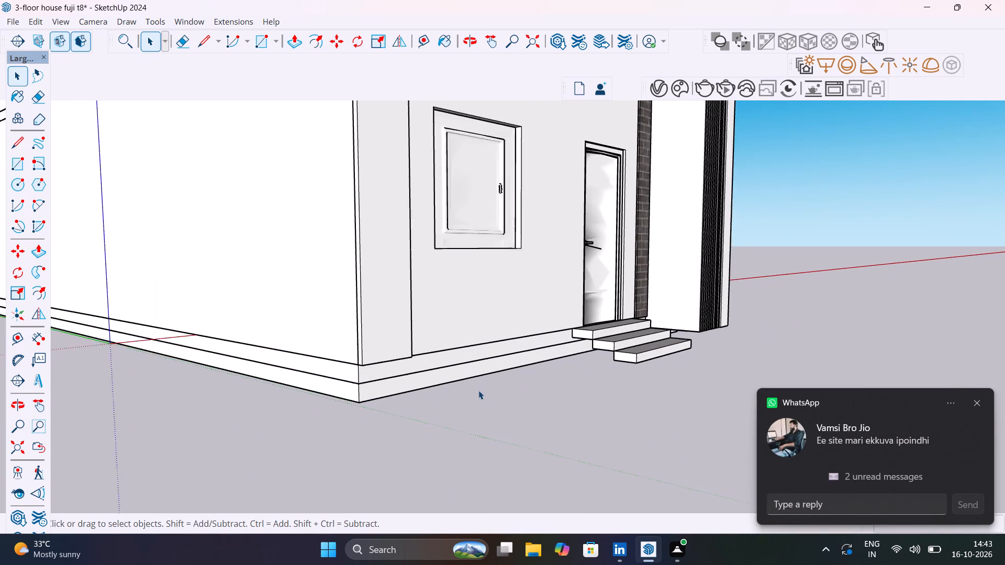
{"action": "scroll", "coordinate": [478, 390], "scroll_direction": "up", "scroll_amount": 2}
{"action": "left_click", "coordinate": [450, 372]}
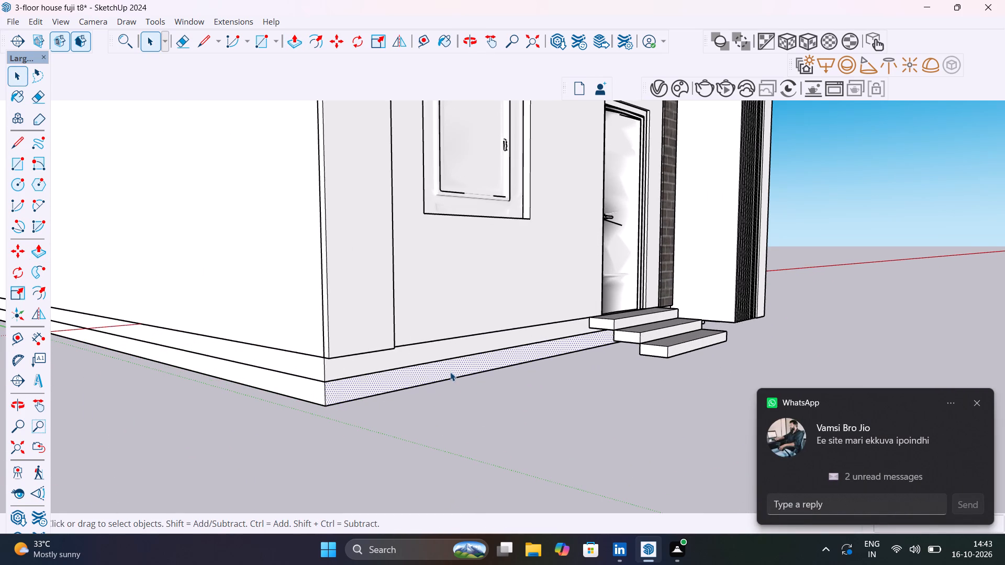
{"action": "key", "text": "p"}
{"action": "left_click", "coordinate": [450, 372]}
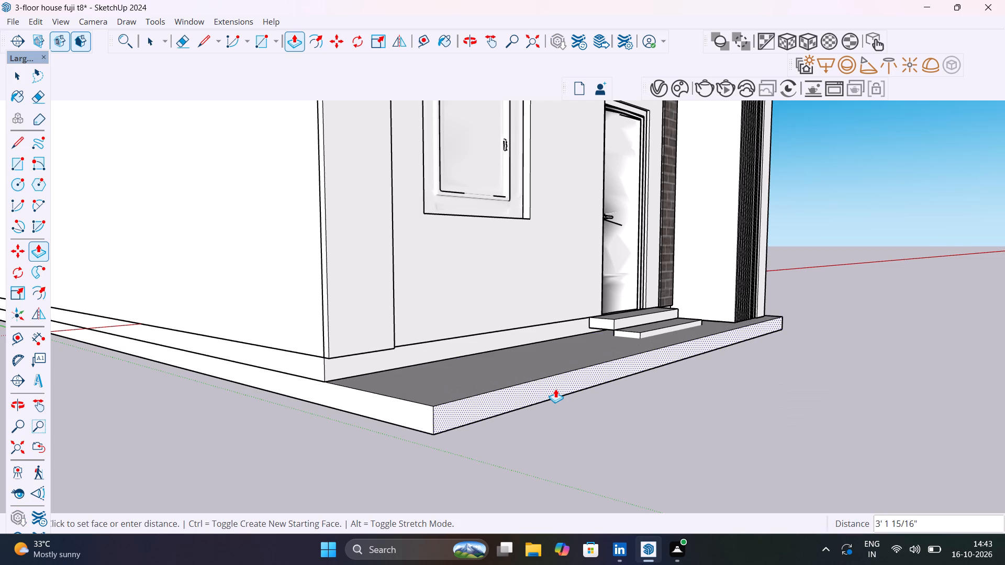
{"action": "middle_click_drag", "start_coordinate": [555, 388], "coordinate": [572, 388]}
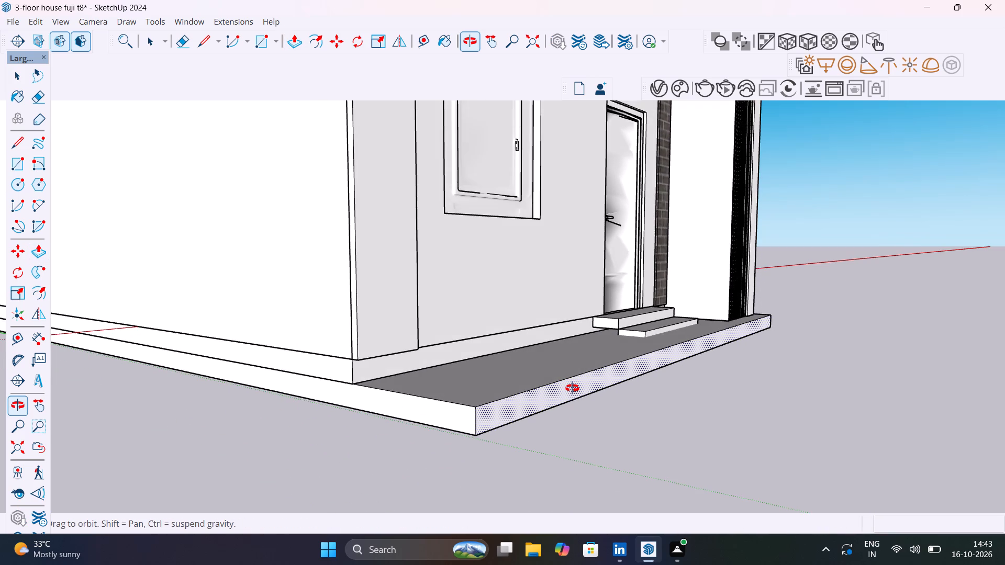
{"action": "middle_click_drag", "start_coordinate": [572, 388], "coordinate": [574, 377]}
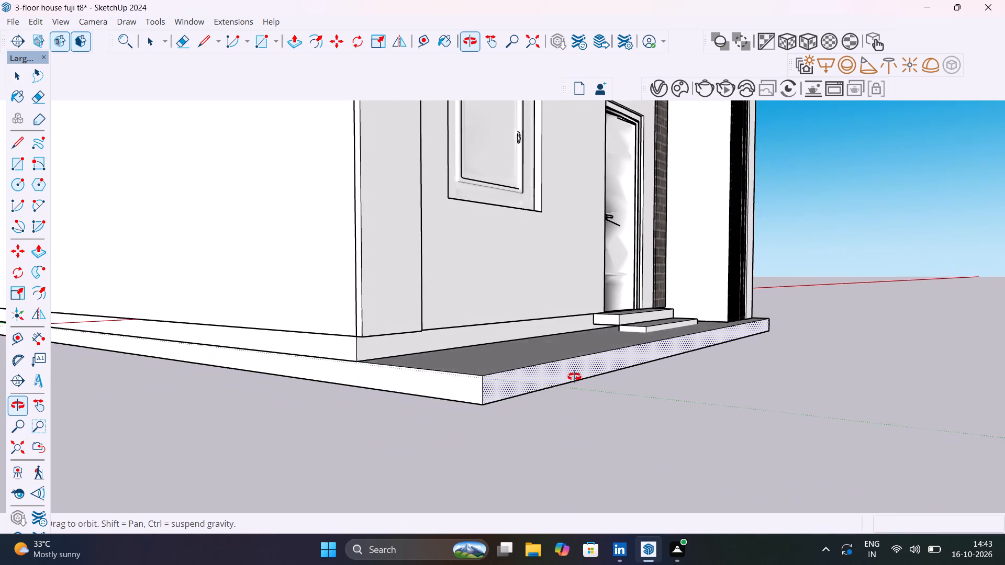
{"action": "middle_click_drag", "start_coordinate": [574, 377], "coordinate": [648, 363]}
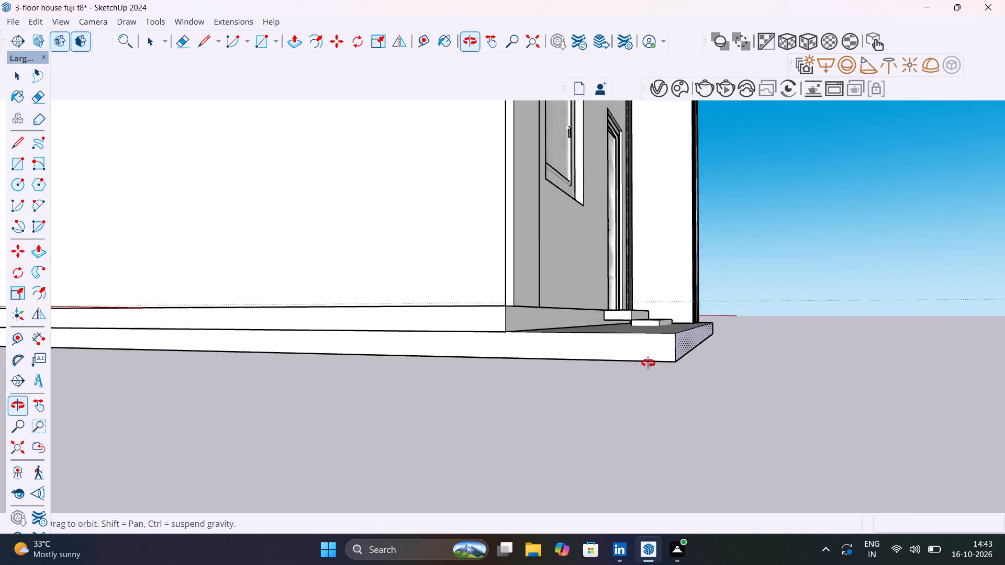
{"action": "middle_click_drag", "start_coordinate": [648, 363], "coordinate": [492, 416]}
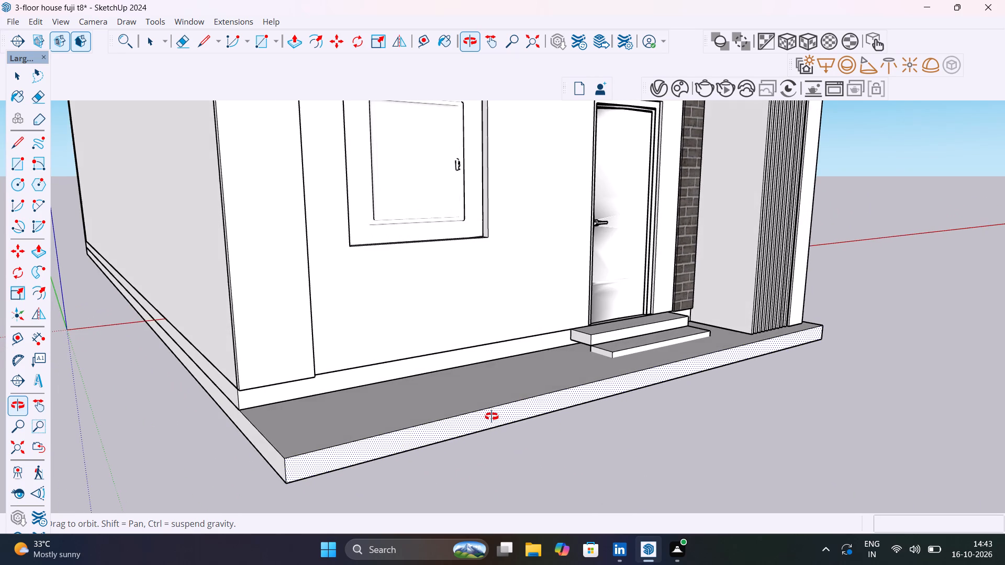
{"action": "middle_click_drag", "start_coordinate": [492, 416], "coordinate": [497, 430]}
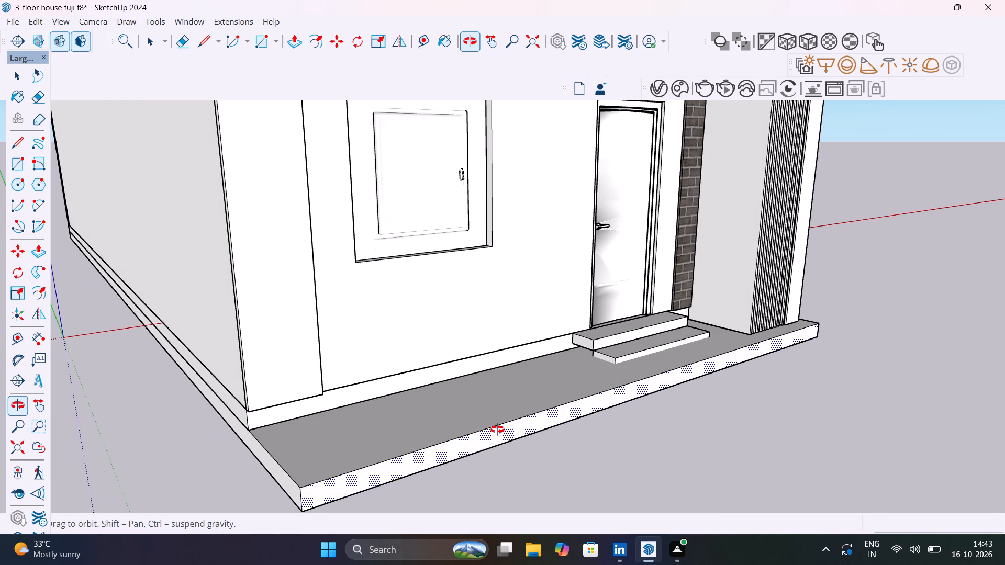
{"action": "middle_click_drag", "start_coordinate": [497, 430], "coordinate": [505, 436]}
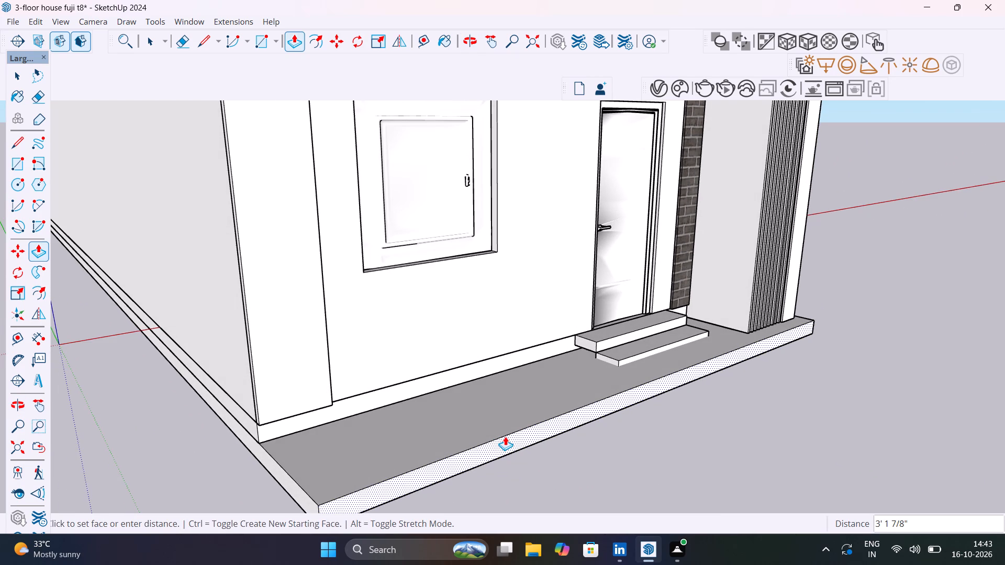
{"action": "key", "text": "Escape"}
Push/Pull the underside of the house base about 3 5/8" upward to make the lowest base layer thinner.
{"action": "middle_click_drag", "start_coordinate": [505, 435], "coordinate": [508, 412]}
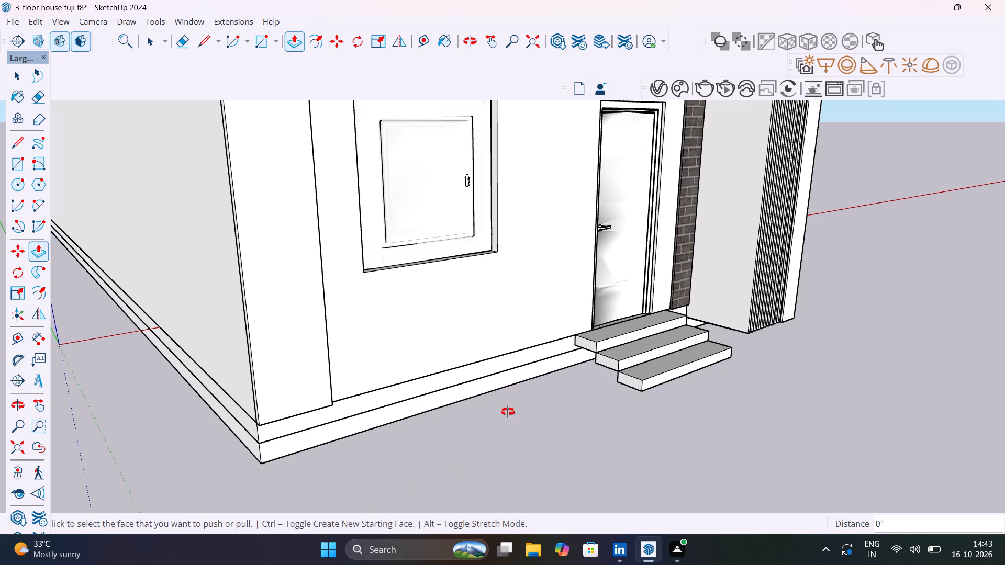
{"action": "middle_click_drag", "start_coordinate": [508, 412], "coordinate": [569, 292]}
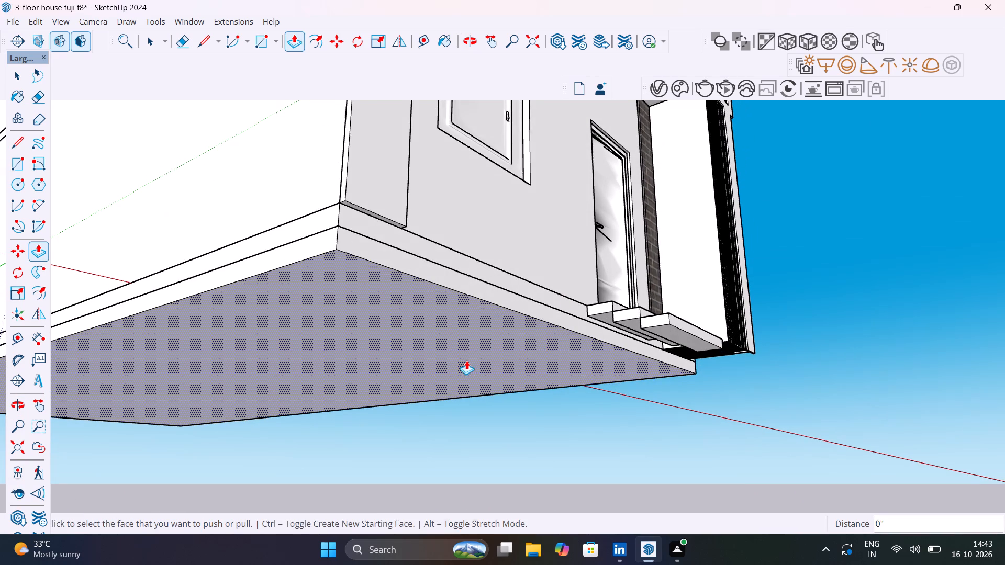
{"action": "left_click", "coordinate": [466, 360]}
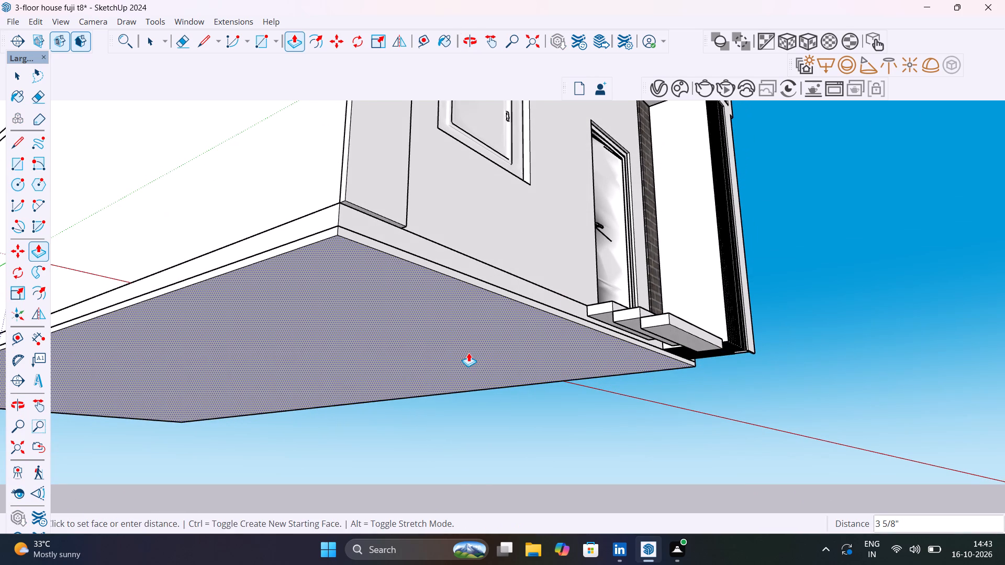
{"action": "left_click", "coordinate": [468, 353]}
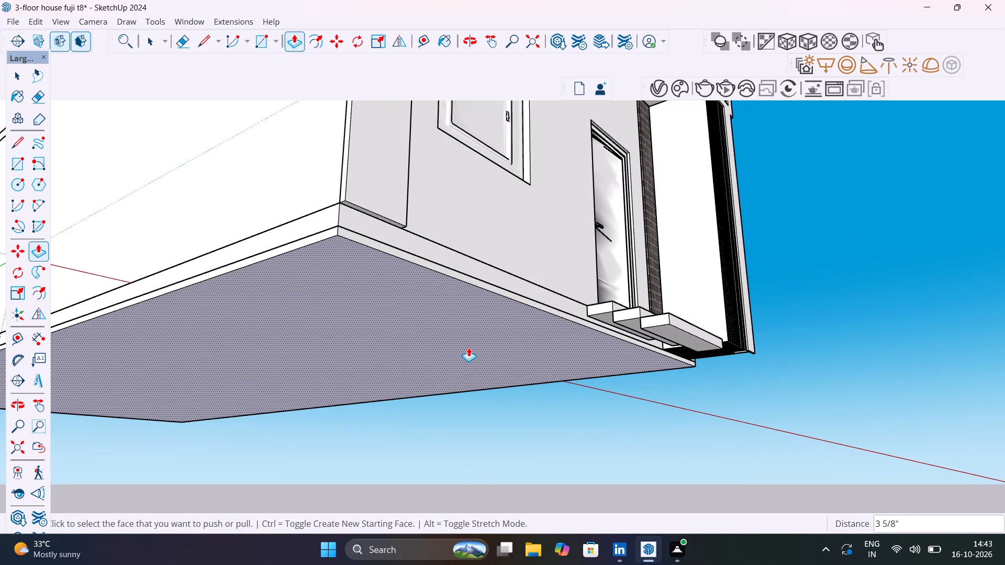
Push/Pull the front face of the thin base layer outward about 4' 10 13/16" to form a platform before the entrance.
{"action": "middle_click_drag", "start_coordinate": [468, 316], "coordinate": [478, 399]}
{"action": "left_click", "coordinate": [473, 402]}
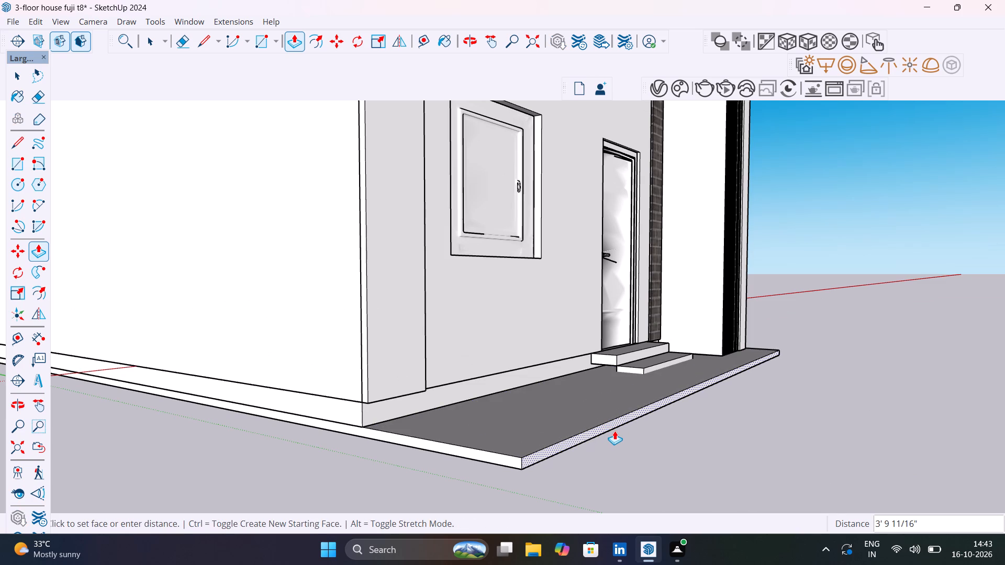
{"action": "left_click", "coordinate": [662, 451]}
{"action": "middle_click_drag", "start_coordinate": [641, 437], "coordinate": [517, 533]}
{"action": "scroll", "coordinate": [641, 437], "scroll_direction": "down", "scroll_amount": 1}
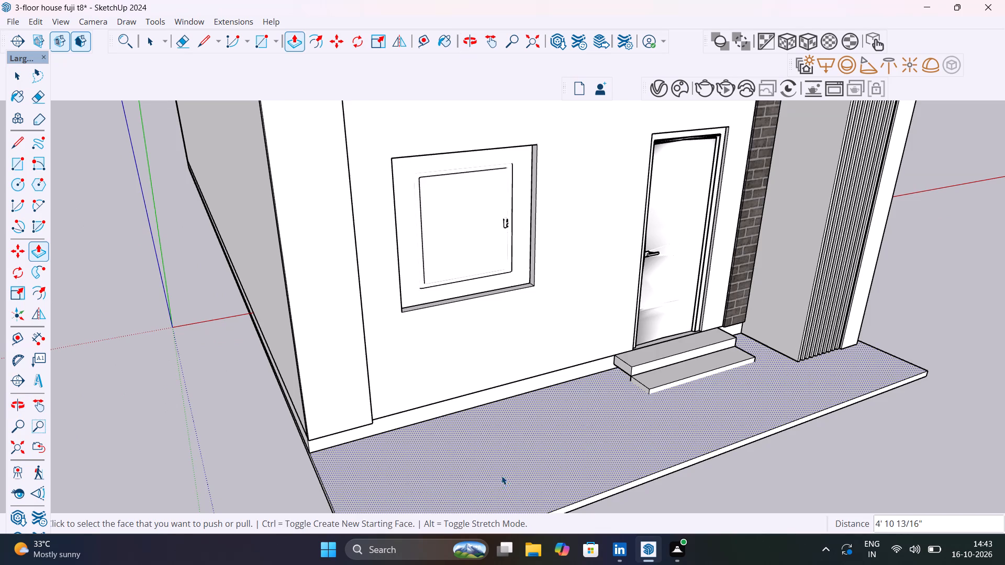
{"action": "key", "text": "space"}
Delete the middle and lowest entrance steps, keeping only the top step below the front door.
{"action": "scroll", "coordinate": [522, 431], "scroll_direction": "down", "scroll_amount": 7}
{"action": "middle_click_drag", "start_coordinate": [600, 439], "coordinate": [502, 399], "text": "shift"}
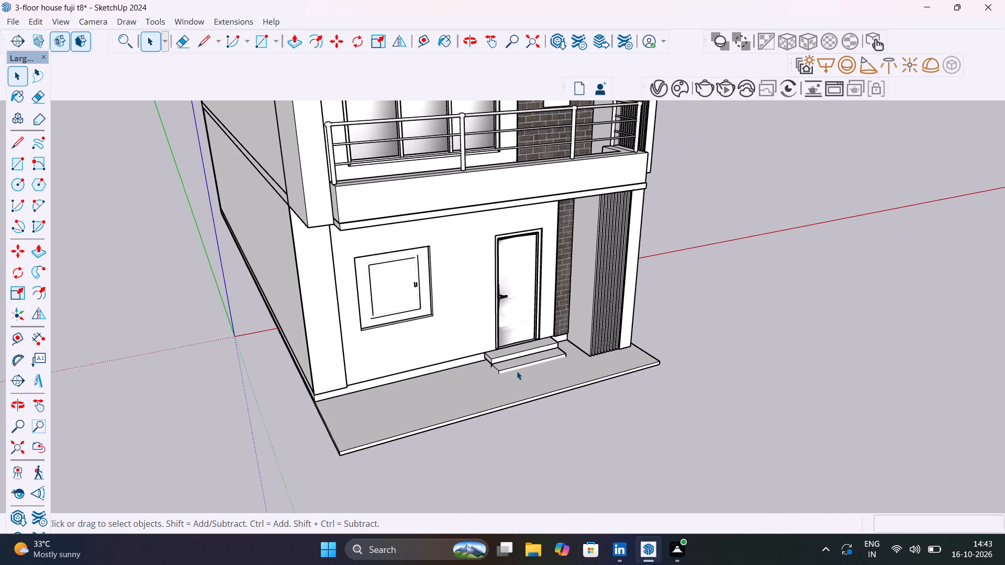
{"action": "scroll", "coordinate": [517, 370], "scroll_direction": "up", "scroll_amount": 14}
{"action": "middle_click_drag", "start_coordinate": [486, 371], "coordinate": [492, 362]}
{"action": "scroll", "coordinate": [492, 362], "scroll_direction": "up", "scroll_amount": 1}
{"action": "left_click", "coordinate": [501, 348]}
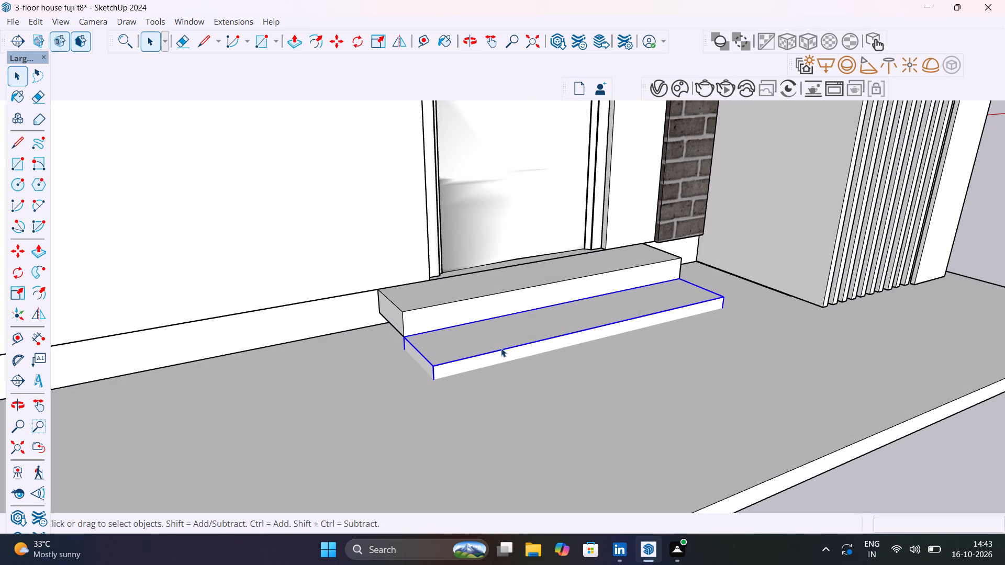
{"action": "key", "text": "Delete"}
{"action": "middle_click_drag", "start_coordinate": [507, 397], "coordinate": [452, 258]}
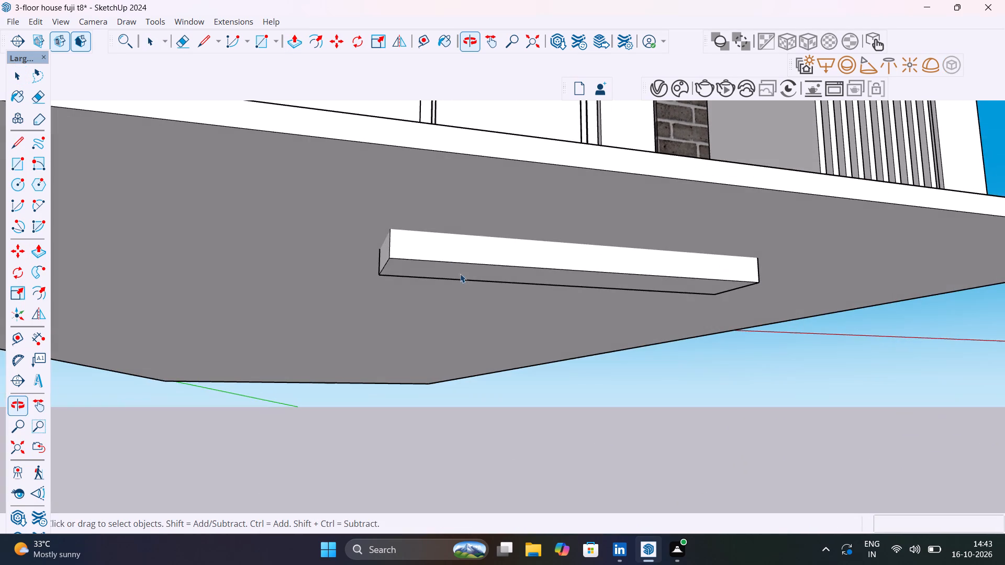
{"action": "left_click", "coordinate": [523, 270]}
{"action": "key", "text": "Delete"}
Open the remaining step component for editing and Push/Pull its top face down about 1 7/8", to half its height.
{"action": "middle_click_drag", "start_coordinate": [535, 322], "coordinate": [547, 447]}
{"action": "middle_click_drag", "start_coordinate": [449, 303], "coordinate": [620, 322]}
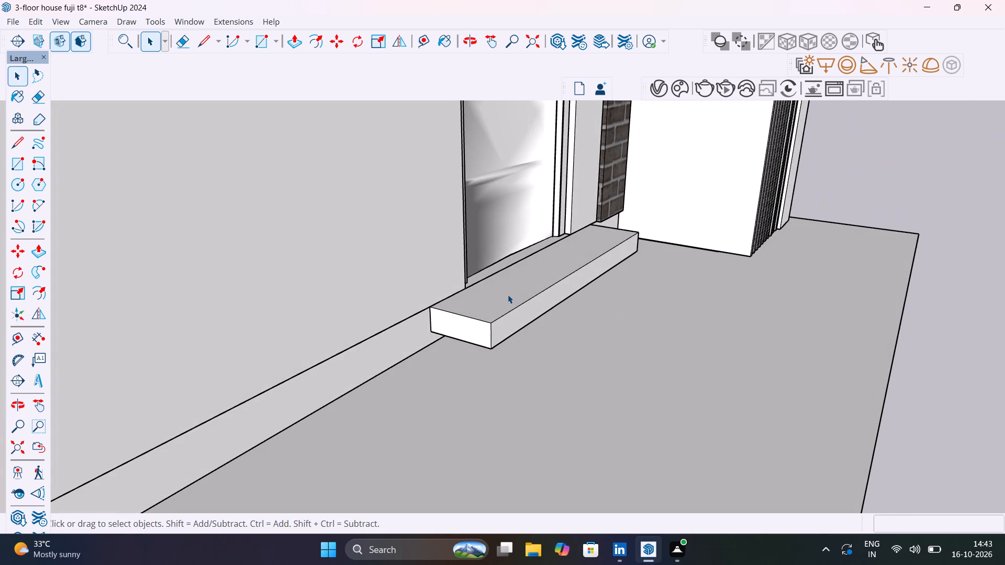
{"action": "left_click", "coordinate": [508, 294]}
{"action": "double_click", "coordinate": [511, 297]}
{"action": "left_click", "coordinate": [511, 297]}
{"action": "left_click", "coordinate": [511, 297]}
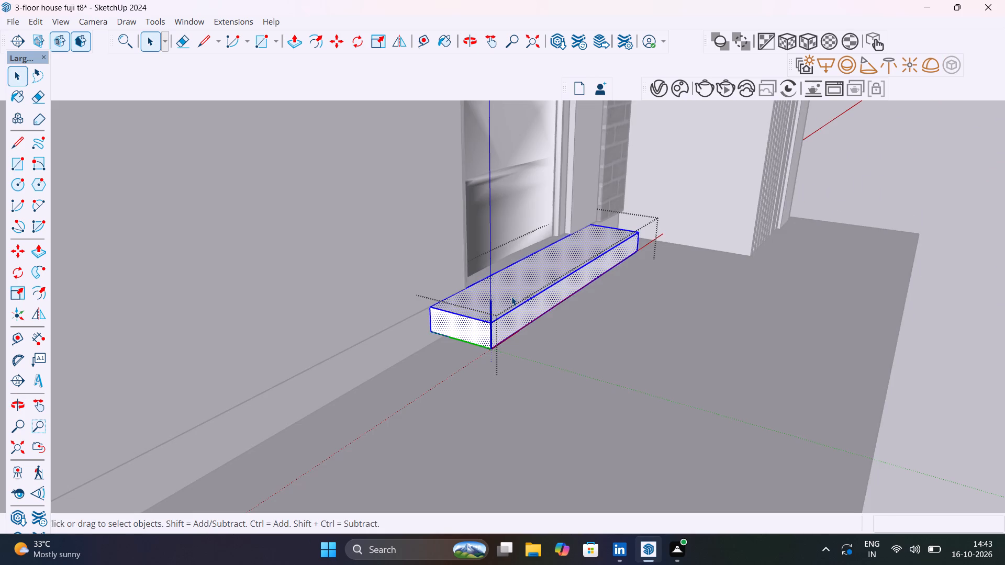
{"action": "scroll", "coordinate": [497, 342], "scroll_direction": "down", "scroll_amount": 1}
{"action": "middle_click_drag", "start_coordinate": [497, 341], "coordinate": [491, 260]}
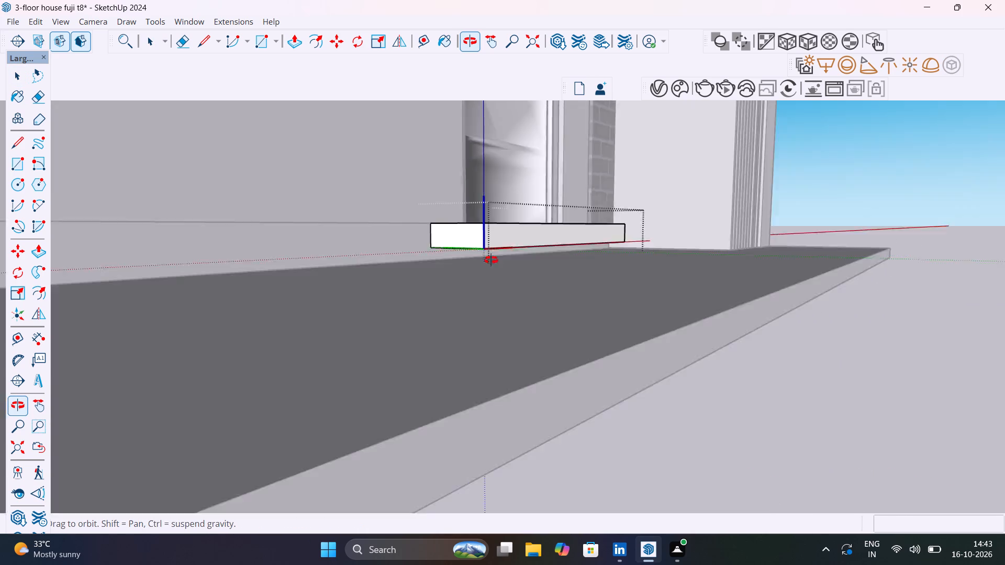
{"action": "middle_click_drag", "start_coordinate": [491, 260], "coordinate": [496, 360]}
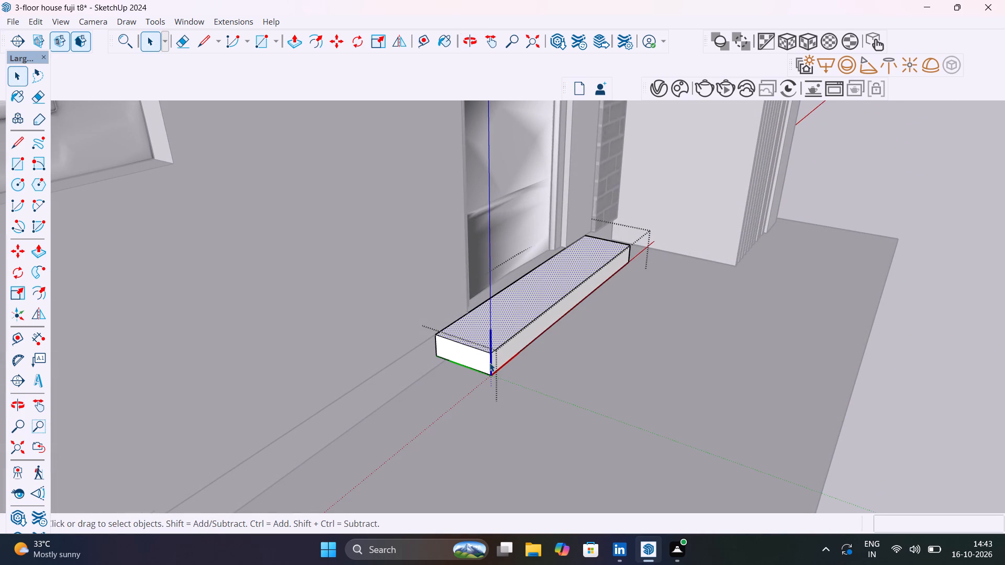
{"action": "key", "text": "p"}
{"action": "left_click", "coordinate": [504, 315]}
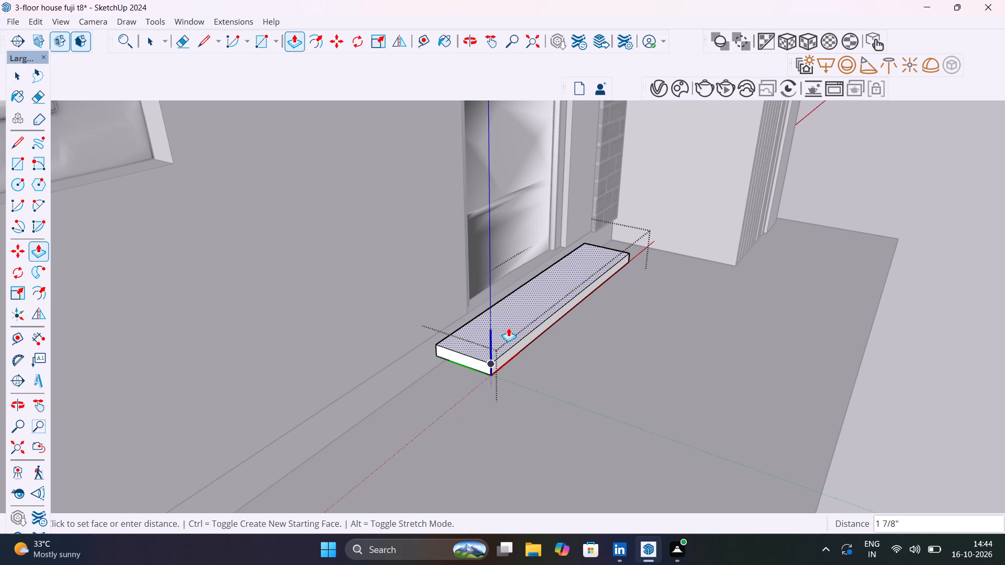
{"action": "left_click", "coordinate": [508, 327]}
{"action": "key", "text": "space"}
{"action": "left_click", "coordinate": [923, 377]}
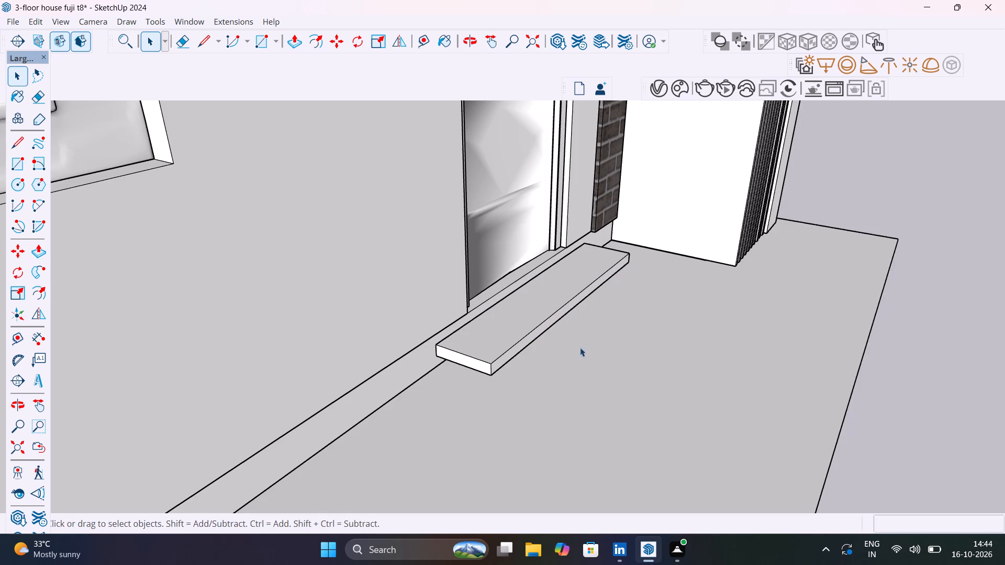
Move the thinned step up about 1 7/8" so its upper back corner meets the plinth's top edge at the door.
{"action": "scroll", "coordinate": [468, 349], "scroll_direction": "up", "scroll_amount": 9}
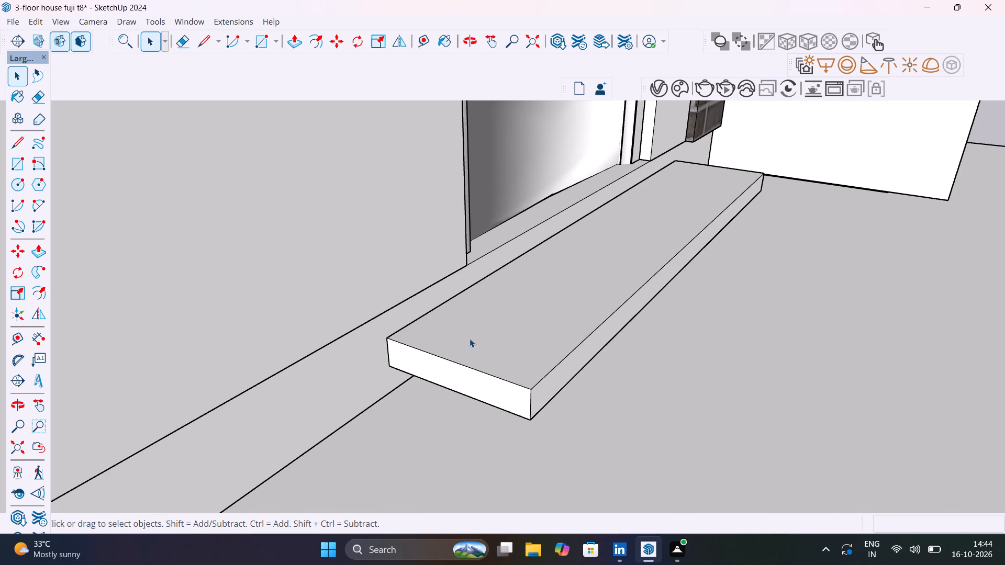
{"action": "left_click", "coordinate": [475, 348]}
{"action": "key", "text": "m"}
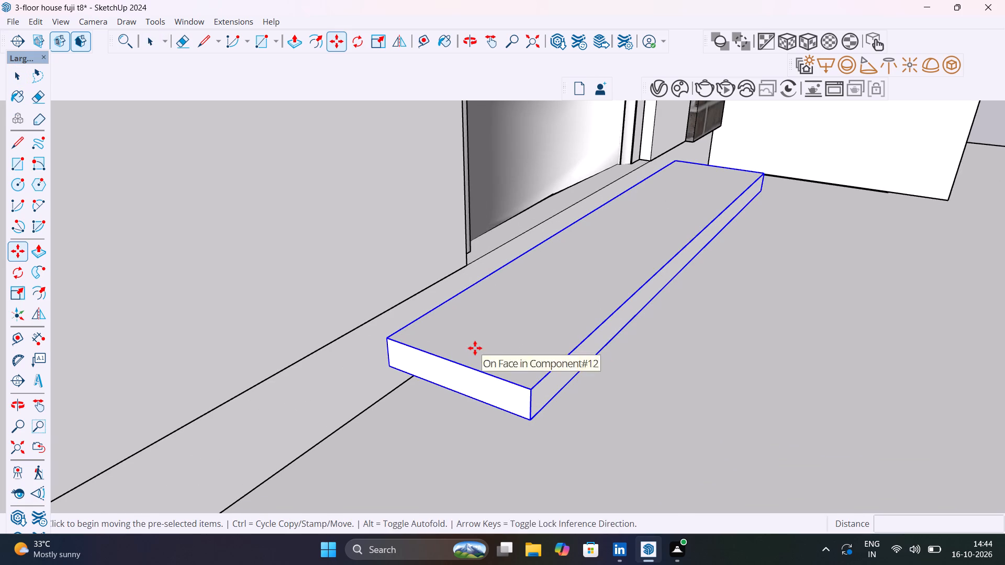
{"action": "left_click", "coordinate": [388, 338]}
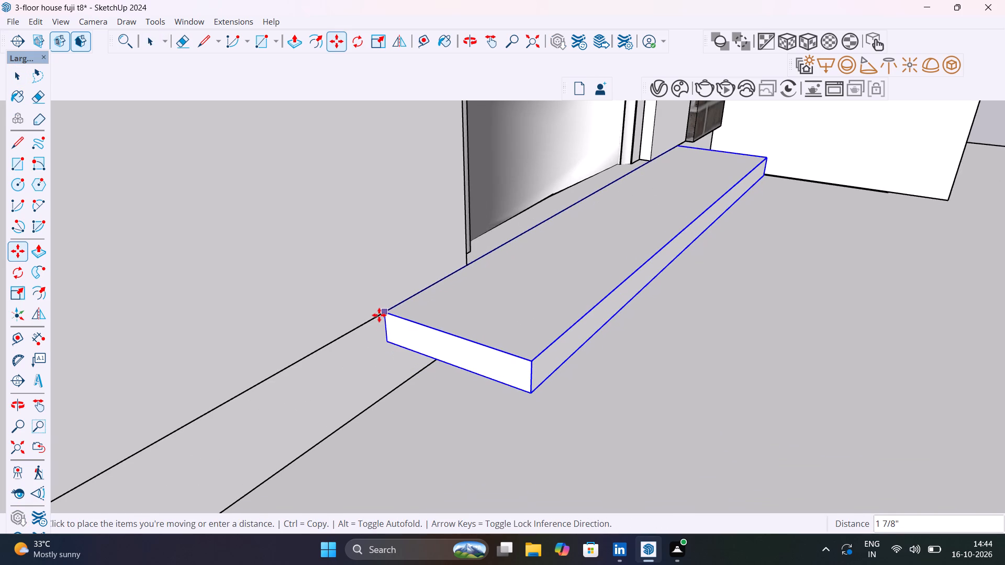
{"action": "left_click", "coordinate": [379, 315]}
Copy the step twice down and outward, placing each copy's upper back corner on the previous step's lower front corner.
{"action": "left_click", "coordinate": [382, 314]}
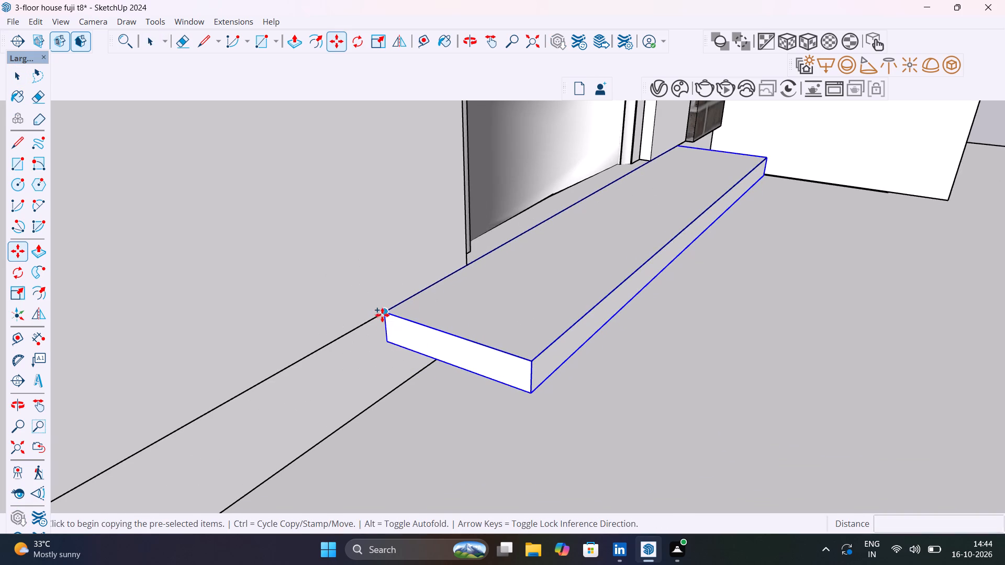
{"action": "left_click", "coordinate": [530, 395]}
{"action": "middle_click_drag", "start_coordinate": [566, 397], "coordinate": [596, 281]}
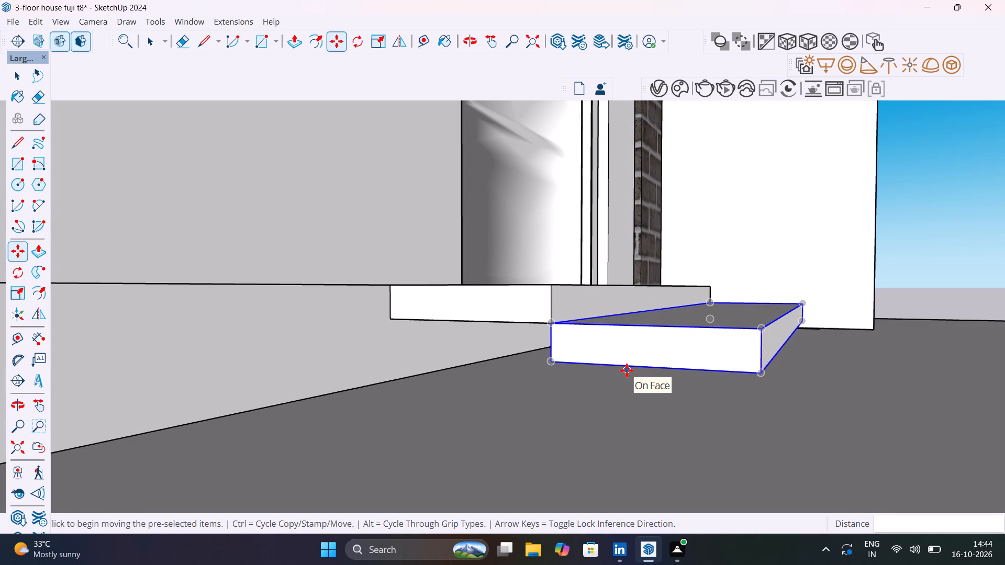
{"action": "left_click", "coordinate": [550, 323]}
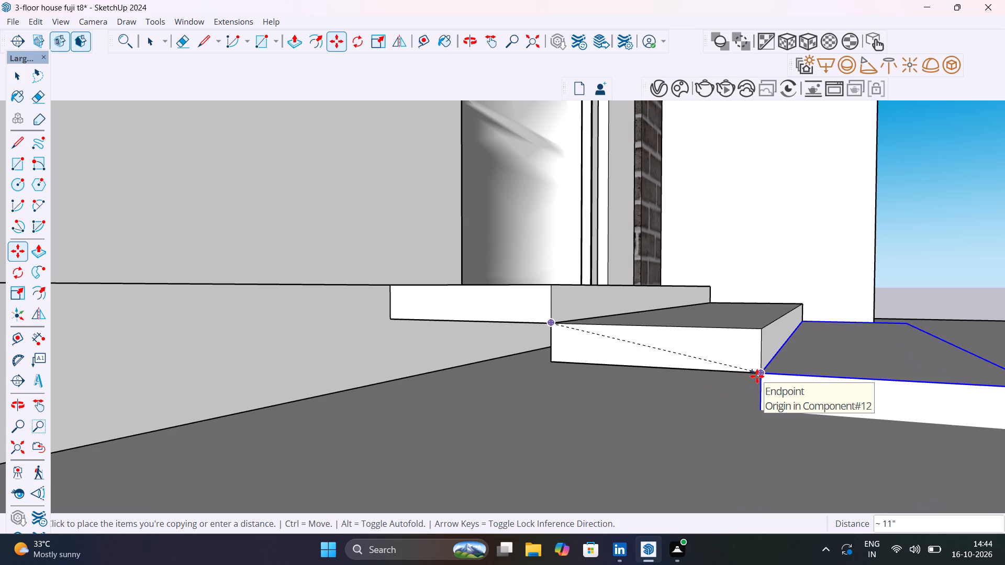
{"action": "left_click", "coordinate": [757, 376]}
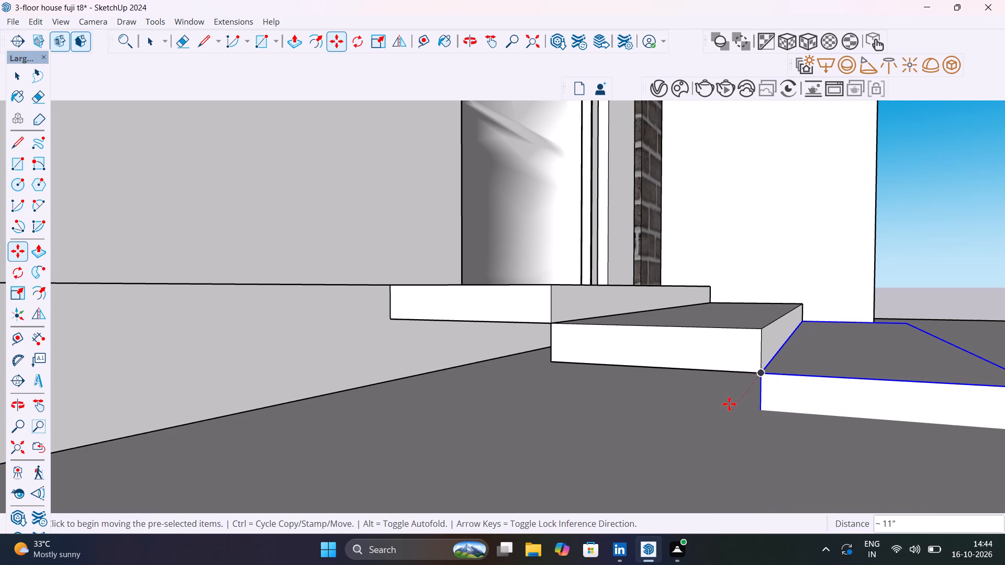
{"action": "scroll", "coordinate": [729, 404], "scroll_direction": "down", "scroll_amount": 20}
{"action": "scroll", "coordinate": [729, 404], "scroll_direction": "down", "scroll_amount": 1}
{"action": "middle_click_drag", "start_coordinate": [728, 408], "coordinate": [586, 413]}
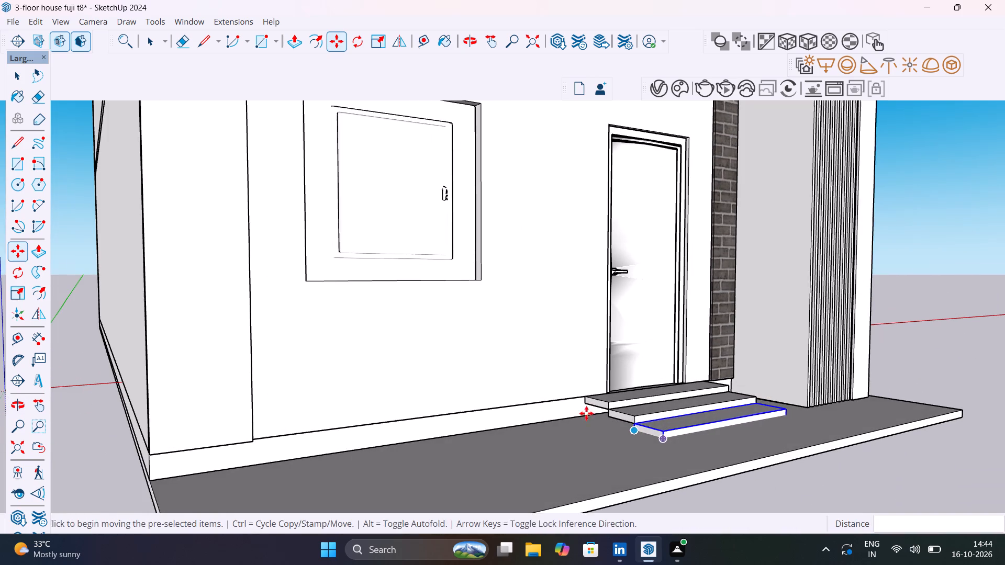
{"action": "middle_click_drag", "start_coordinate": [664, 435], "coordinate": [537, 470]}
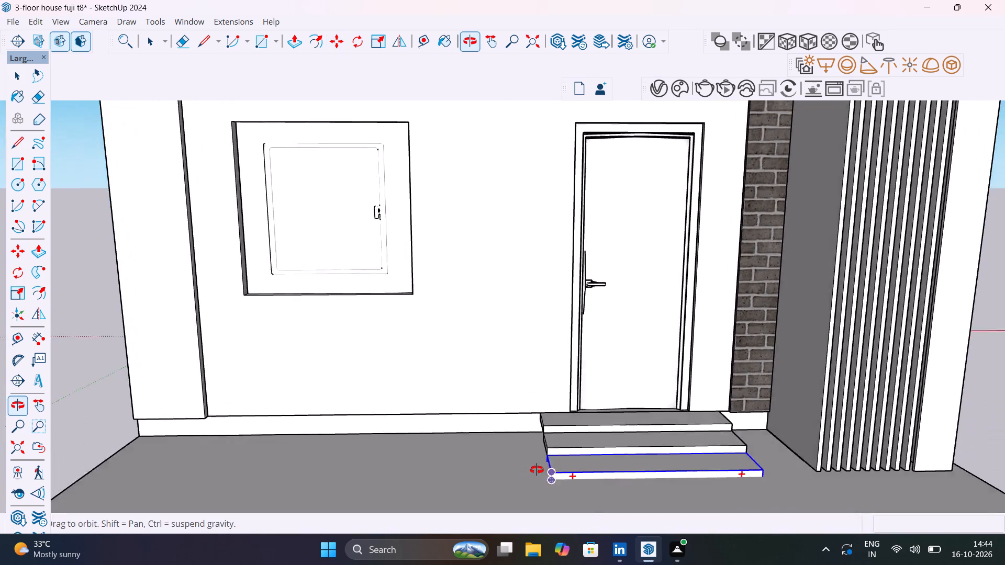
Delete the lowest of the three entrance steps, keeping the top and middle steps.
{"action": "middle_click_drag", "start_coordinate": [537, 470], "coordinate": [653, 490]}
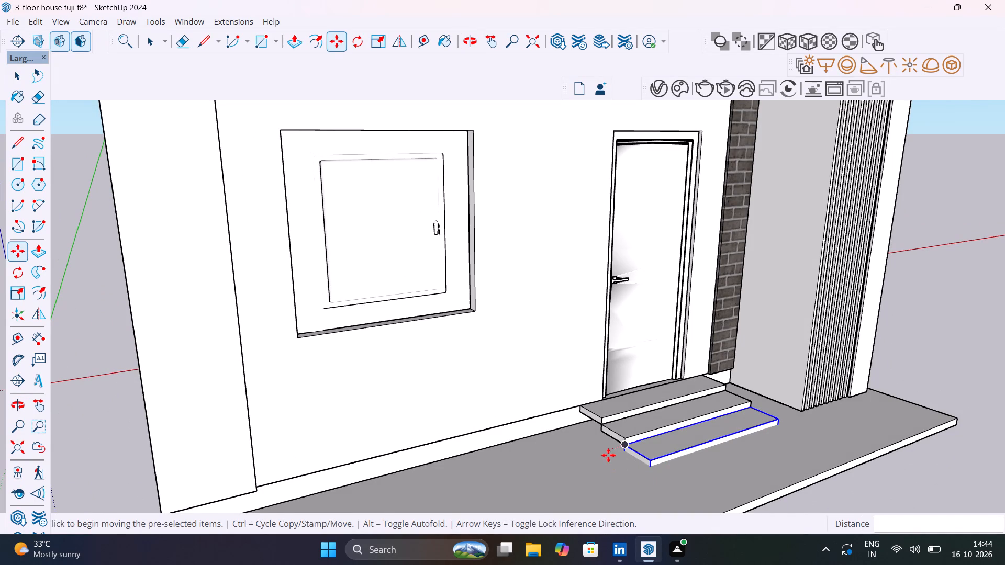
{"action": "middle_click_drag", "start_coordinate": [608, 455], "coordinate": [586, 408]}
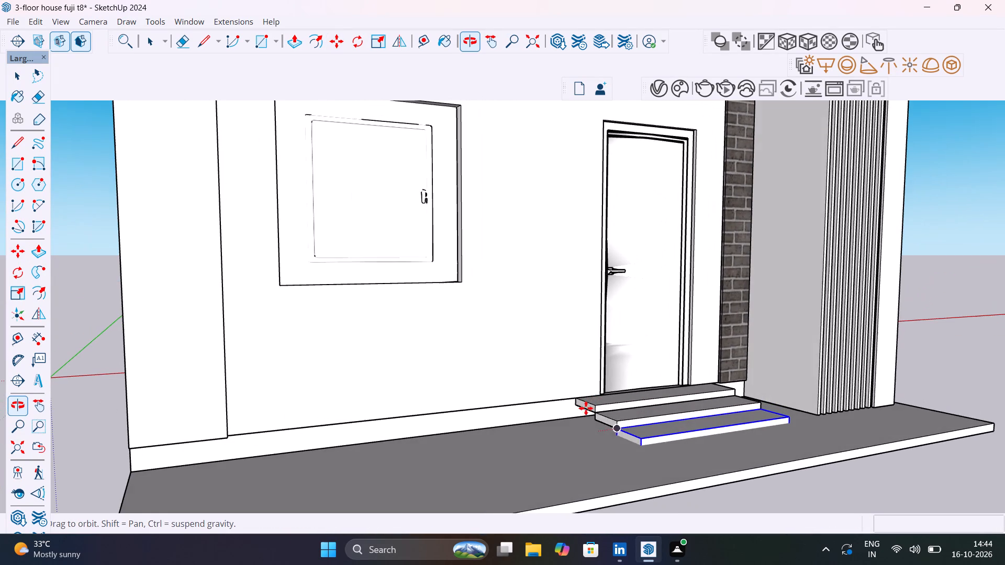
{"action": "key", "text": "space"}
{"action": "left_click", "coordinate": [916, 377]}
{"action": "scroll", "coordinate": [807, 398], "scroll_direction": "down", "scroll_amount": 7}
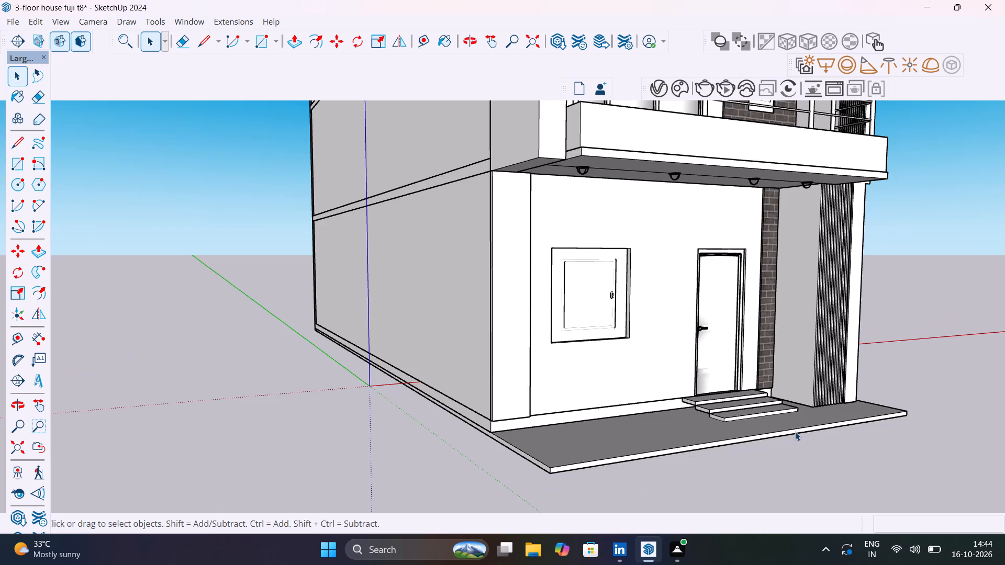
{"action": "middle_click_drag", "start_coordinate": [795, 430], "coordinate": [567, 334]}
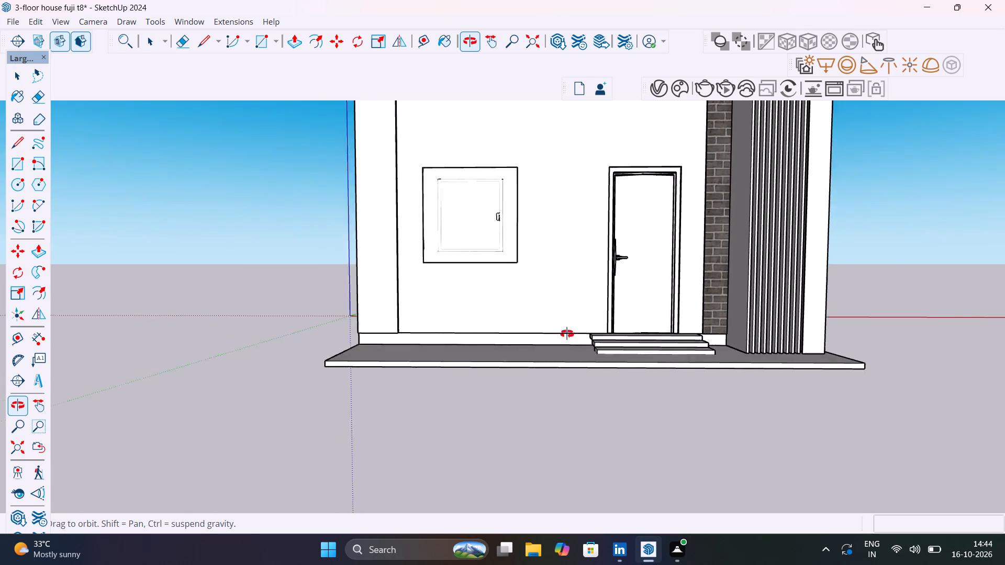
{"action": "middle_click_drag", "start_coordinate": [567, 334], "coordinate": [615, 412]}
{"action": "scroll", "coordinate": [677, 358], "scroll_direction": "up", "scroll_amount": 9}
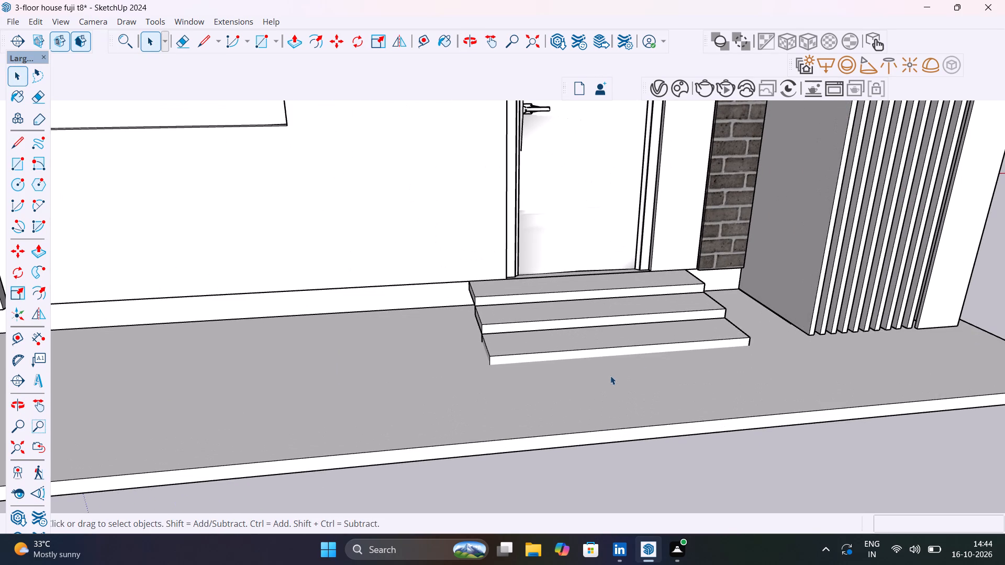
{"action": "middle_click_drag", "start_coordinate": [610, 372], "coordinate": [742, 317]}
{"action": "left_click", "coordinate": [547, 325]}
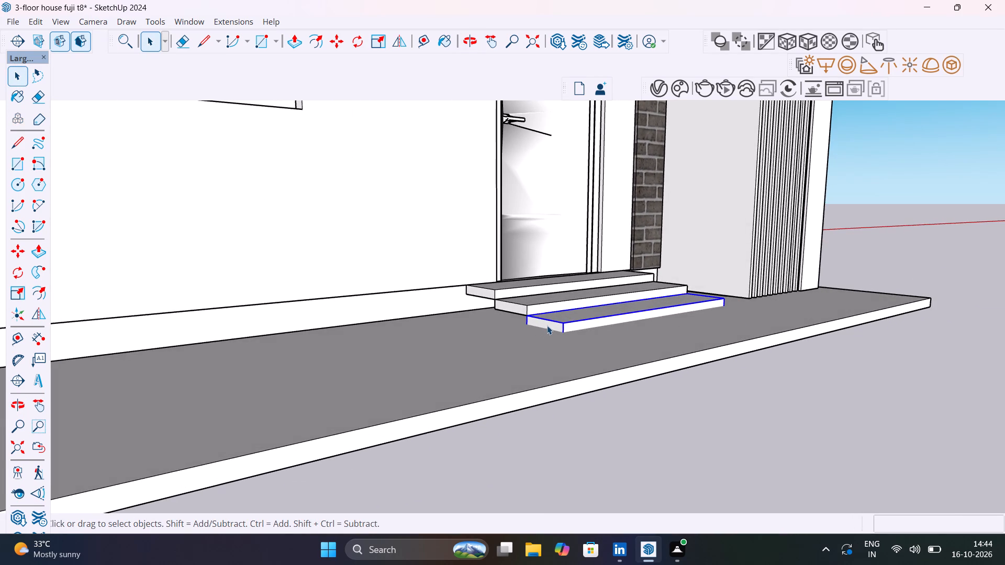
{"action": "key", "text": "Delete"}
Move the lower remaining step up 1/2" so its upper back corner overlaps the top step's front vertical edge.
{"action": "middle_click_drag", "start_coordinate": [546, 326], "coordinate": [613, 366]}
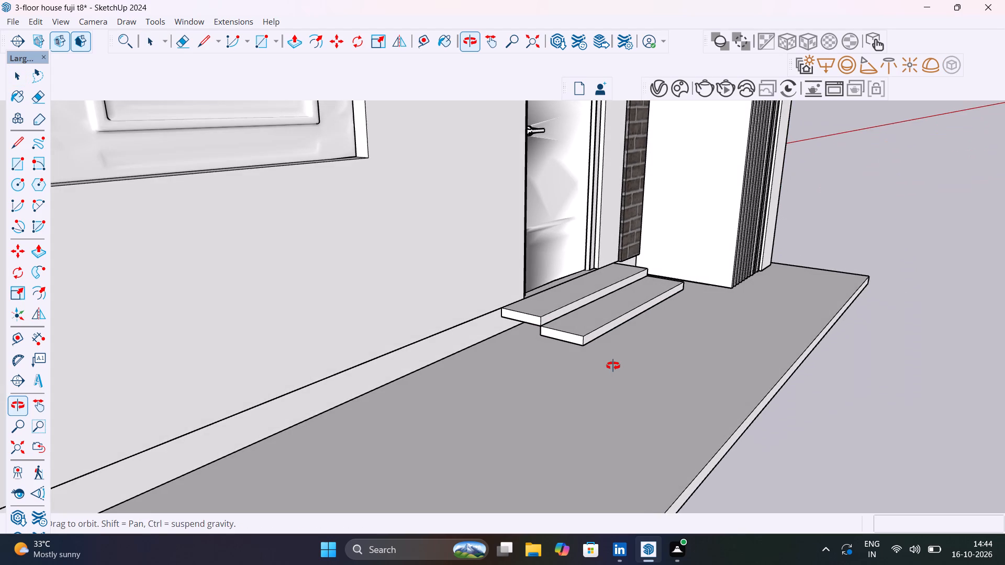
{"action": "middle_click_drag", "start_coordinate": [613, 366], "coordinate": [614, 351]}
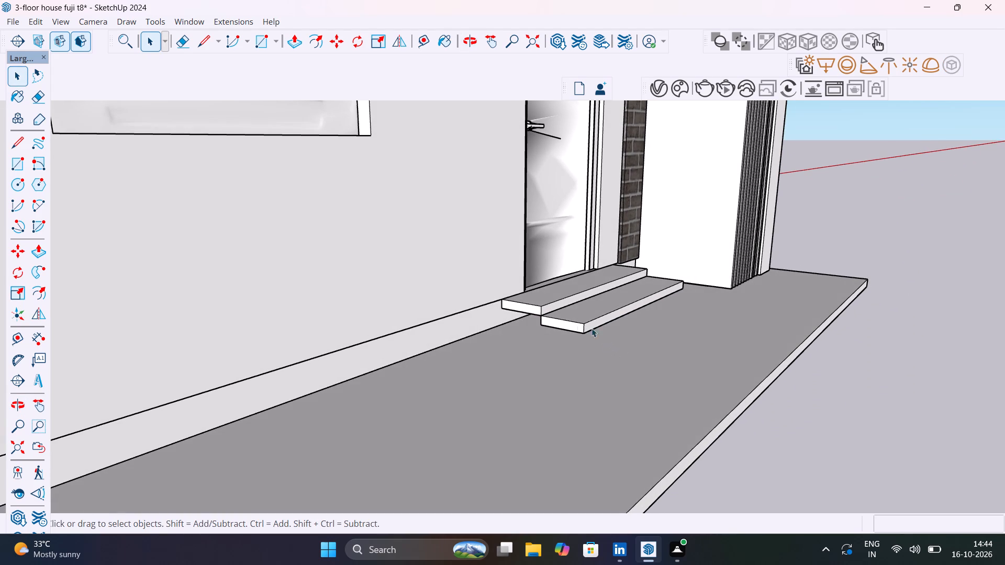
{"action": "scroll", "coordinate": [554, 319], "scroll_direction": "up", "scroll_amount": 15}
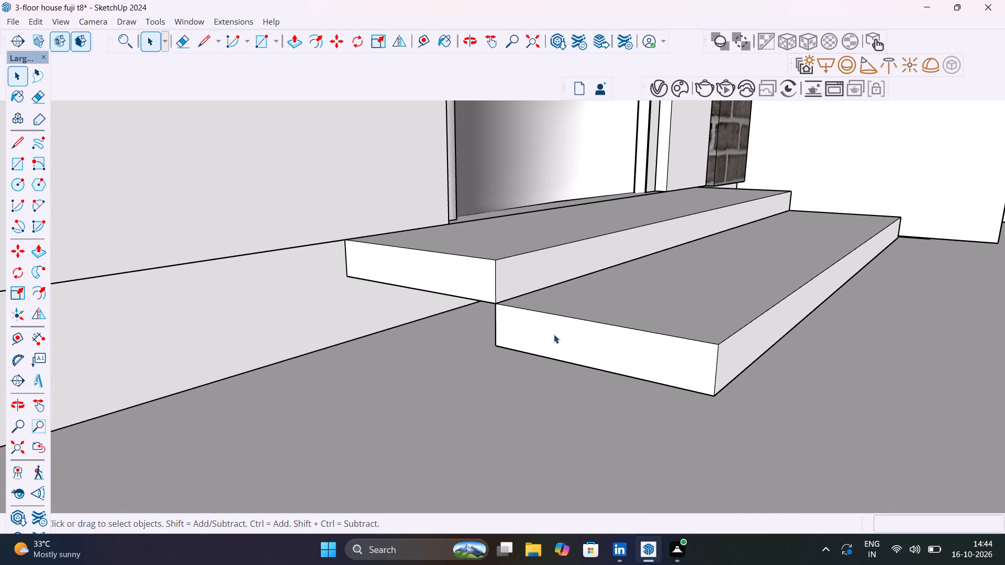
{"action": "left_click", "coordinate": [504, 330]}
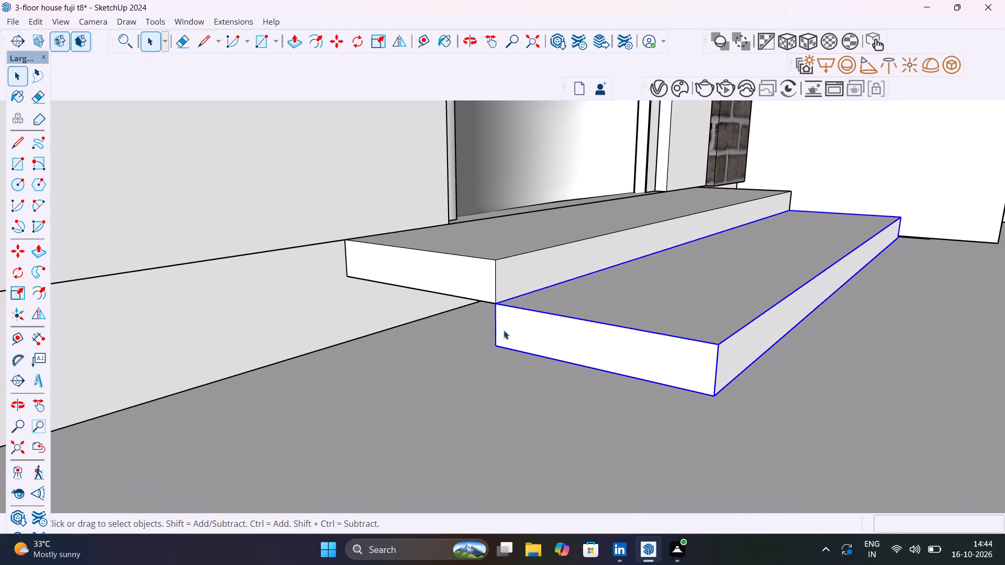
{"action": "key", "text": "m"}
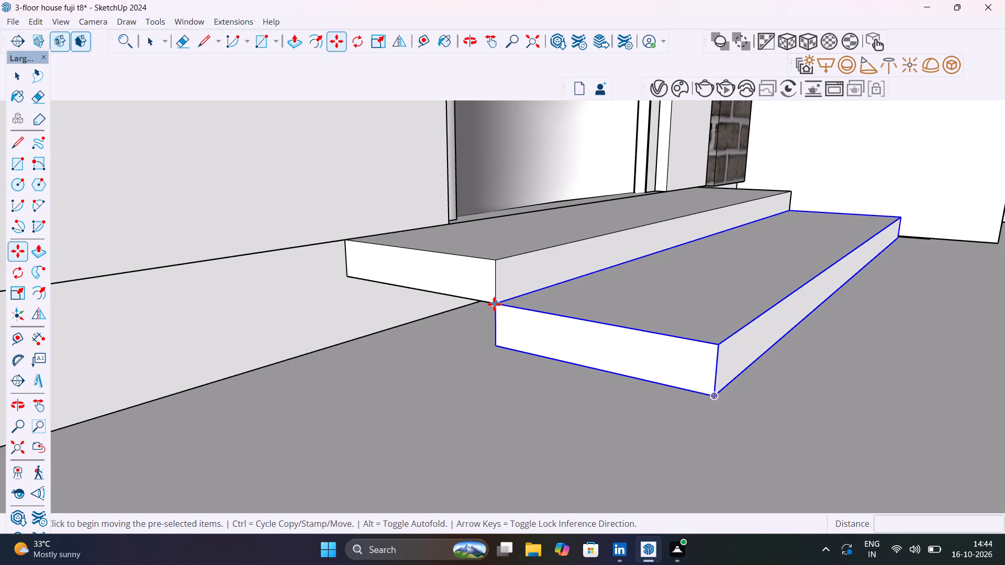
{"action": "left_click", "coordinate": [494, 304]}
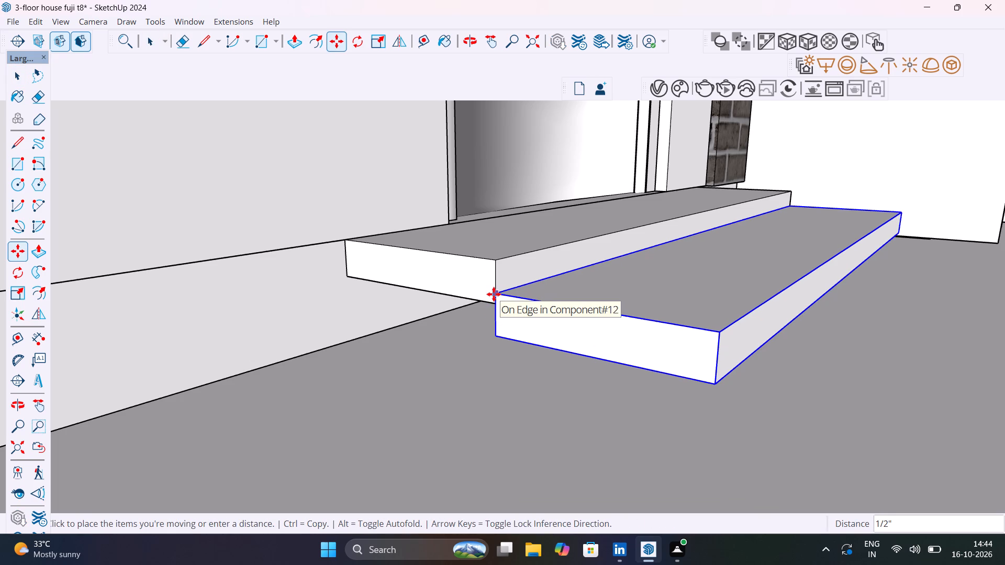
{"action": "left_click", "coordinate": [494, 294]}
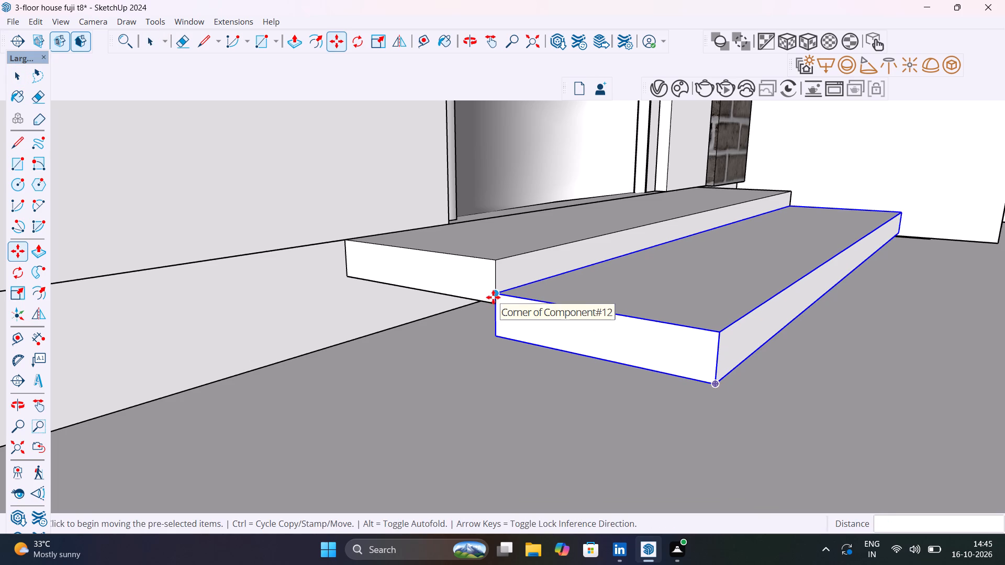
Copy the raised step about 11" down and outward, placing the copy's upper back corner on its lower front corner.
{"action": "left_click", "coordinate": [493, 297]}
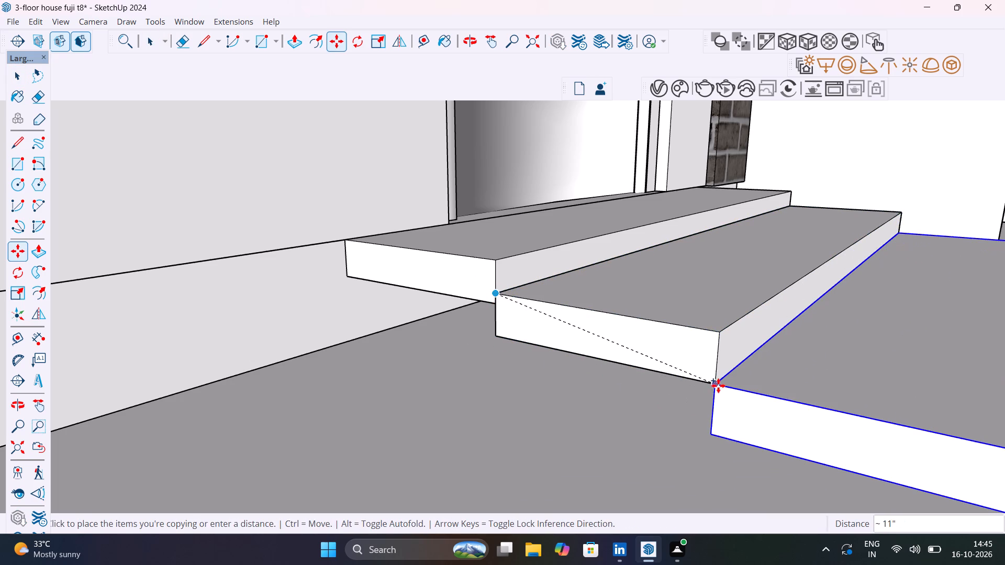
{"action": "left_click", "coordinate": [717, 383]}
{"action": "scroll", "coordinate": [728, 383], "scroll_direction": "down", "scroll_amount": 14}
{"action": "middle_click_drag", "start_coordinate": [731, 386], "coordinate": [724, 383]}
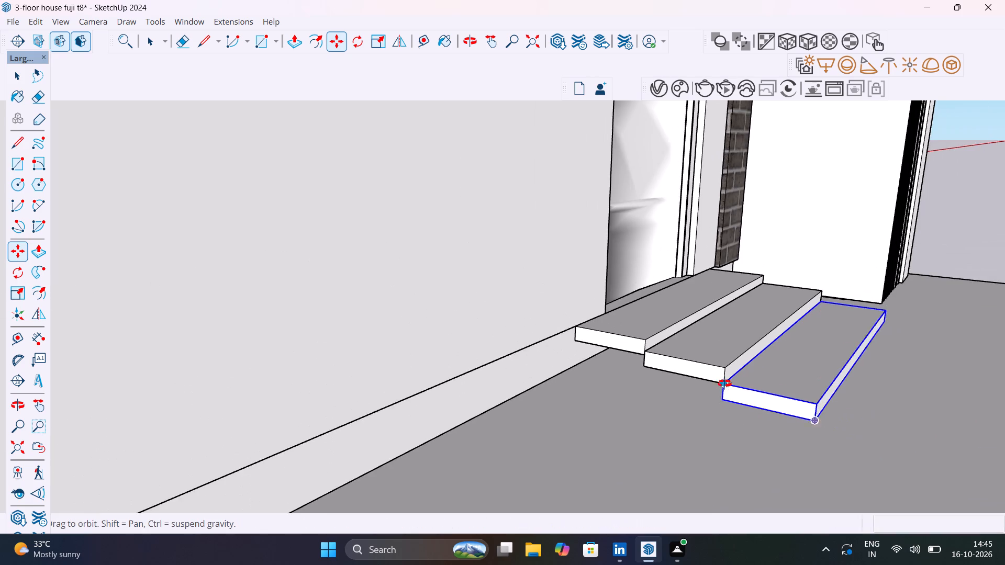
{"action": "middle_click_drag", "start_coordinate": [724, 383], "coordinate": [573, 400]}
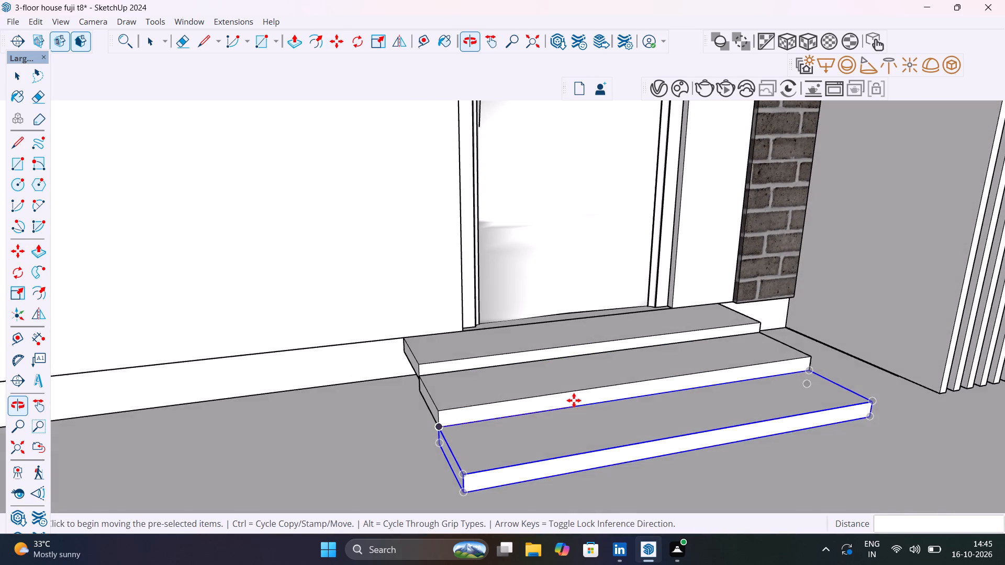
{"action": "scroll", "coordinate": [574, 401], "scroll_direction": "down", "scroll_amount": 13}
{"action": "key", "text": "space"}
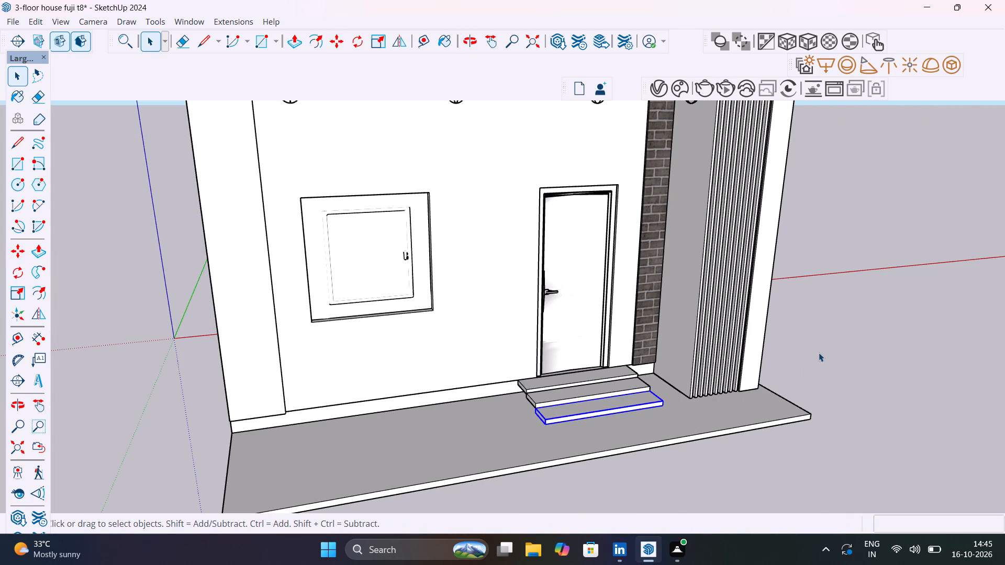
{"action": "left_click", "coordinate": [819, 353]}
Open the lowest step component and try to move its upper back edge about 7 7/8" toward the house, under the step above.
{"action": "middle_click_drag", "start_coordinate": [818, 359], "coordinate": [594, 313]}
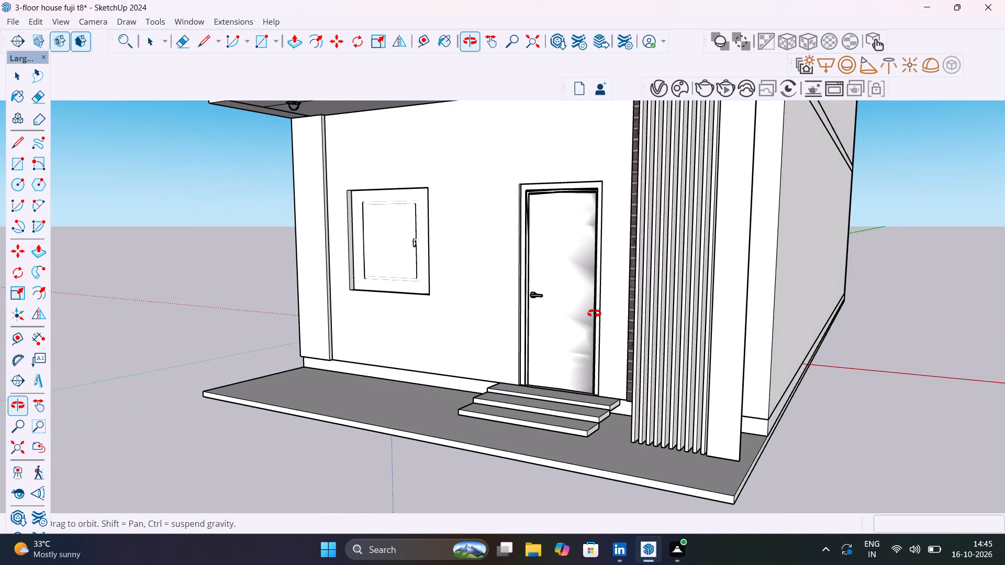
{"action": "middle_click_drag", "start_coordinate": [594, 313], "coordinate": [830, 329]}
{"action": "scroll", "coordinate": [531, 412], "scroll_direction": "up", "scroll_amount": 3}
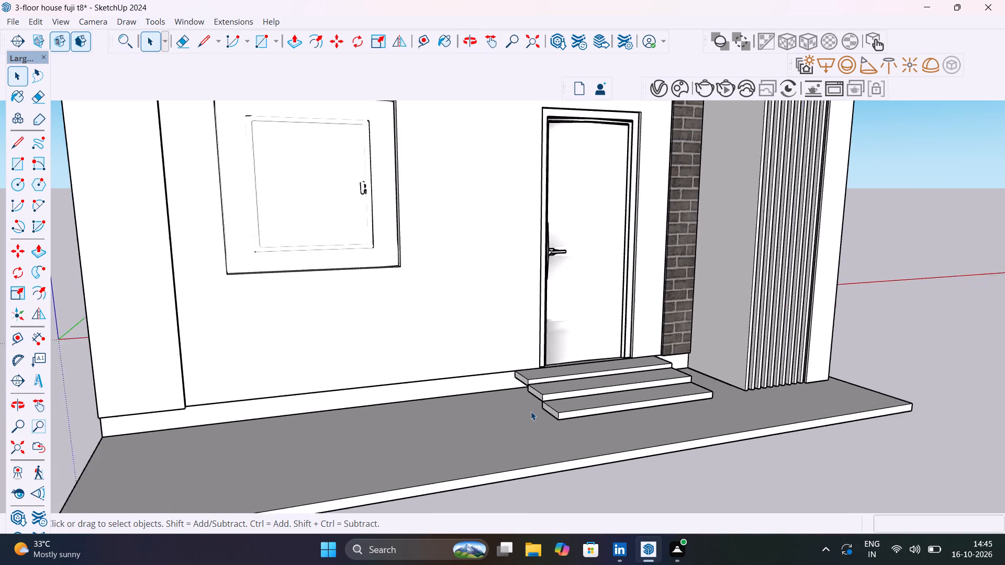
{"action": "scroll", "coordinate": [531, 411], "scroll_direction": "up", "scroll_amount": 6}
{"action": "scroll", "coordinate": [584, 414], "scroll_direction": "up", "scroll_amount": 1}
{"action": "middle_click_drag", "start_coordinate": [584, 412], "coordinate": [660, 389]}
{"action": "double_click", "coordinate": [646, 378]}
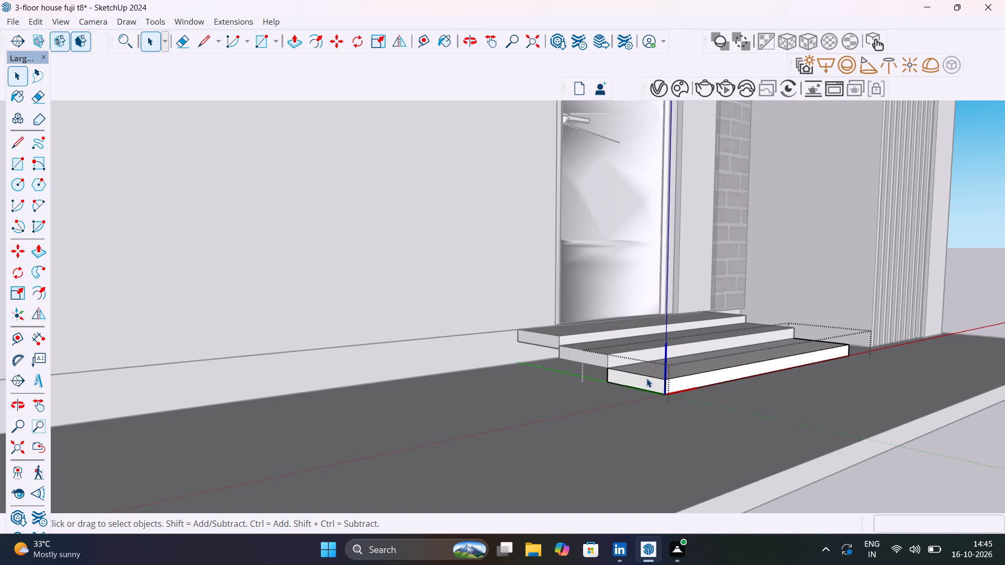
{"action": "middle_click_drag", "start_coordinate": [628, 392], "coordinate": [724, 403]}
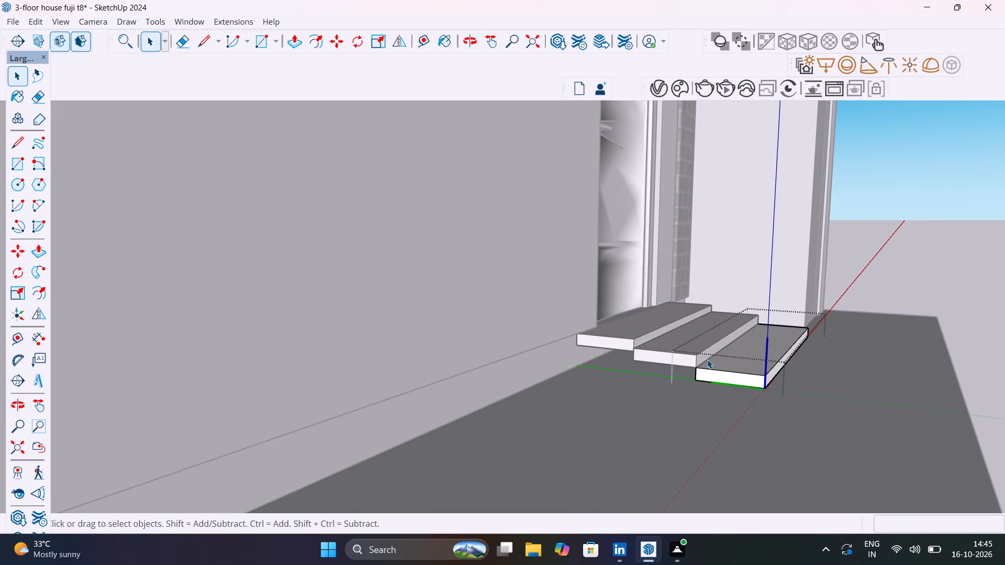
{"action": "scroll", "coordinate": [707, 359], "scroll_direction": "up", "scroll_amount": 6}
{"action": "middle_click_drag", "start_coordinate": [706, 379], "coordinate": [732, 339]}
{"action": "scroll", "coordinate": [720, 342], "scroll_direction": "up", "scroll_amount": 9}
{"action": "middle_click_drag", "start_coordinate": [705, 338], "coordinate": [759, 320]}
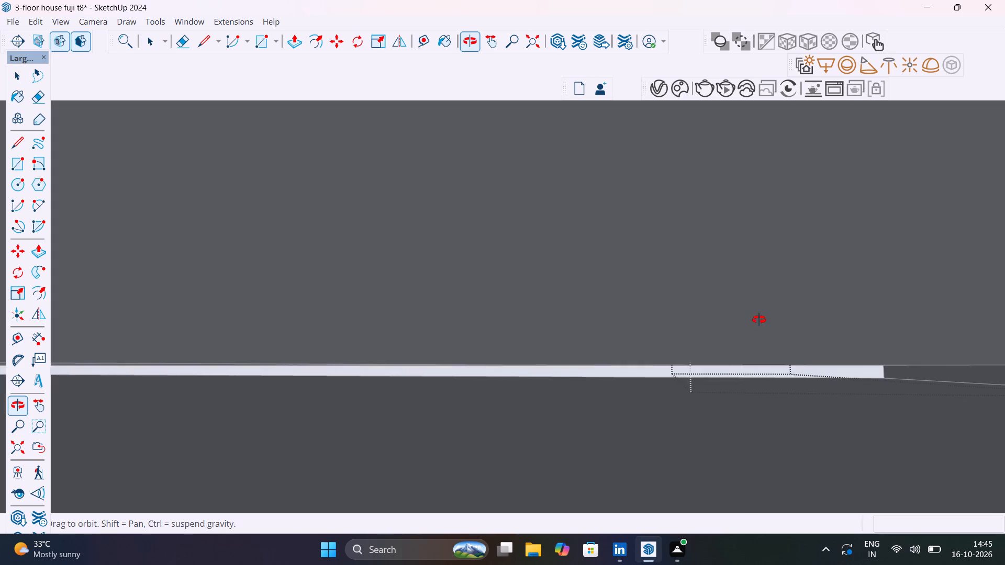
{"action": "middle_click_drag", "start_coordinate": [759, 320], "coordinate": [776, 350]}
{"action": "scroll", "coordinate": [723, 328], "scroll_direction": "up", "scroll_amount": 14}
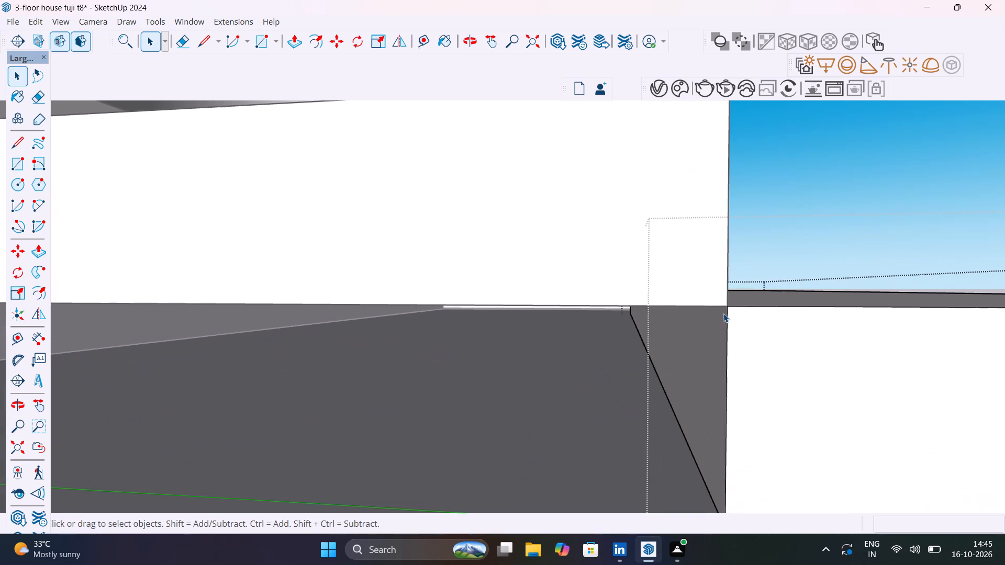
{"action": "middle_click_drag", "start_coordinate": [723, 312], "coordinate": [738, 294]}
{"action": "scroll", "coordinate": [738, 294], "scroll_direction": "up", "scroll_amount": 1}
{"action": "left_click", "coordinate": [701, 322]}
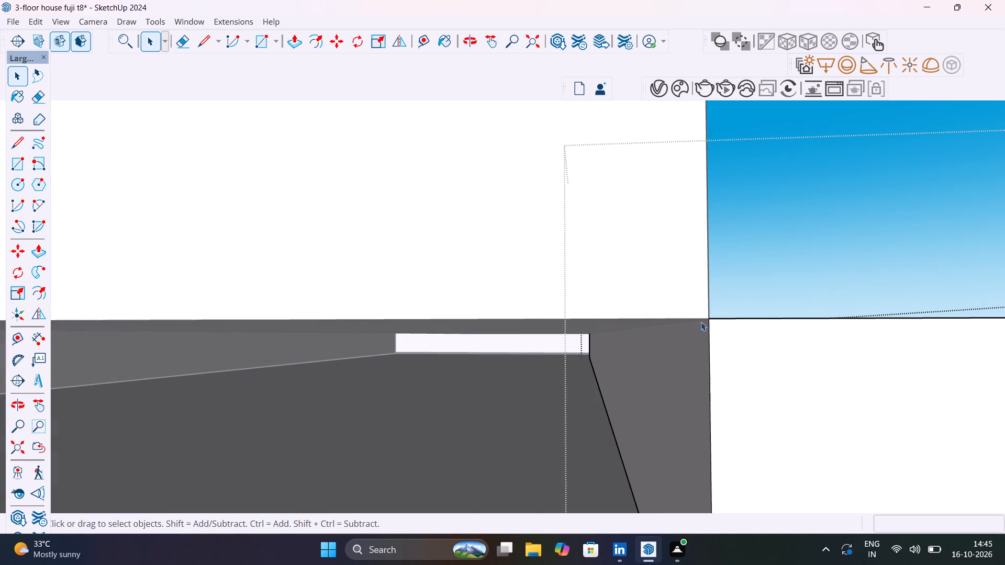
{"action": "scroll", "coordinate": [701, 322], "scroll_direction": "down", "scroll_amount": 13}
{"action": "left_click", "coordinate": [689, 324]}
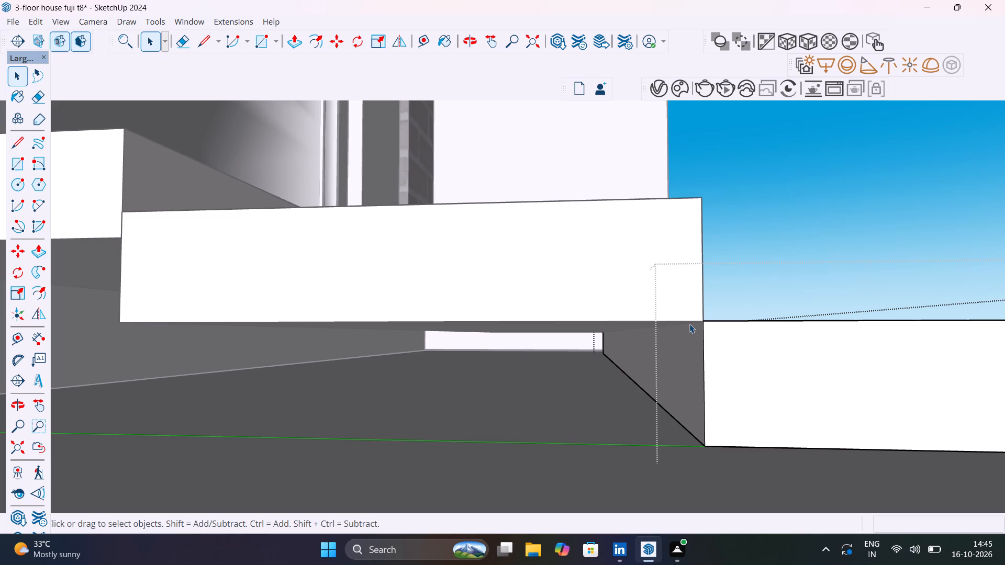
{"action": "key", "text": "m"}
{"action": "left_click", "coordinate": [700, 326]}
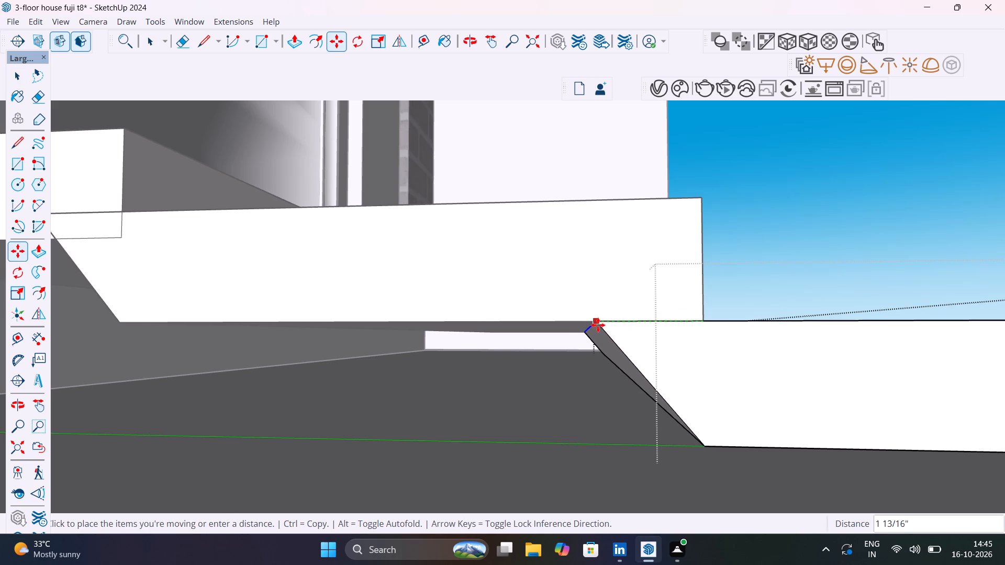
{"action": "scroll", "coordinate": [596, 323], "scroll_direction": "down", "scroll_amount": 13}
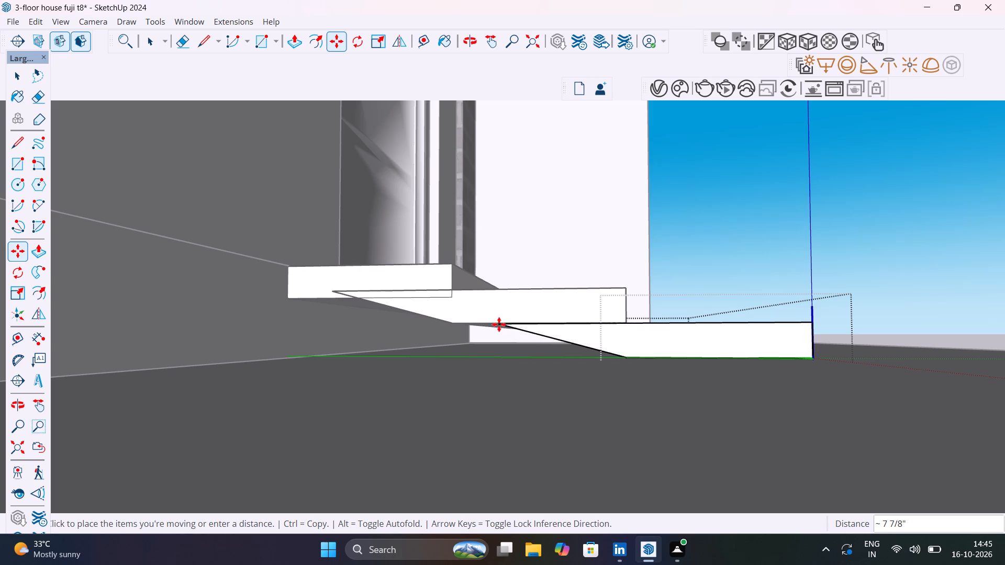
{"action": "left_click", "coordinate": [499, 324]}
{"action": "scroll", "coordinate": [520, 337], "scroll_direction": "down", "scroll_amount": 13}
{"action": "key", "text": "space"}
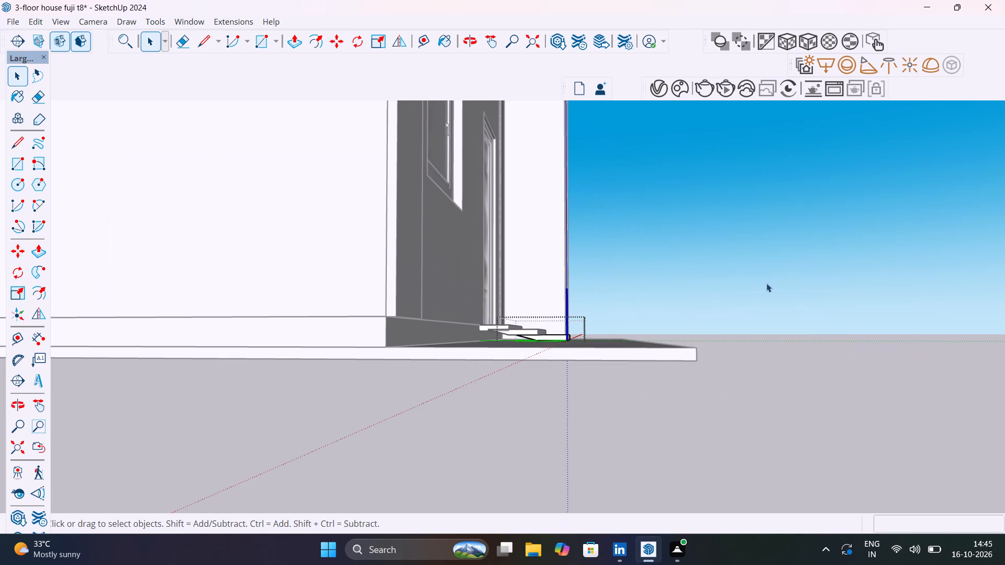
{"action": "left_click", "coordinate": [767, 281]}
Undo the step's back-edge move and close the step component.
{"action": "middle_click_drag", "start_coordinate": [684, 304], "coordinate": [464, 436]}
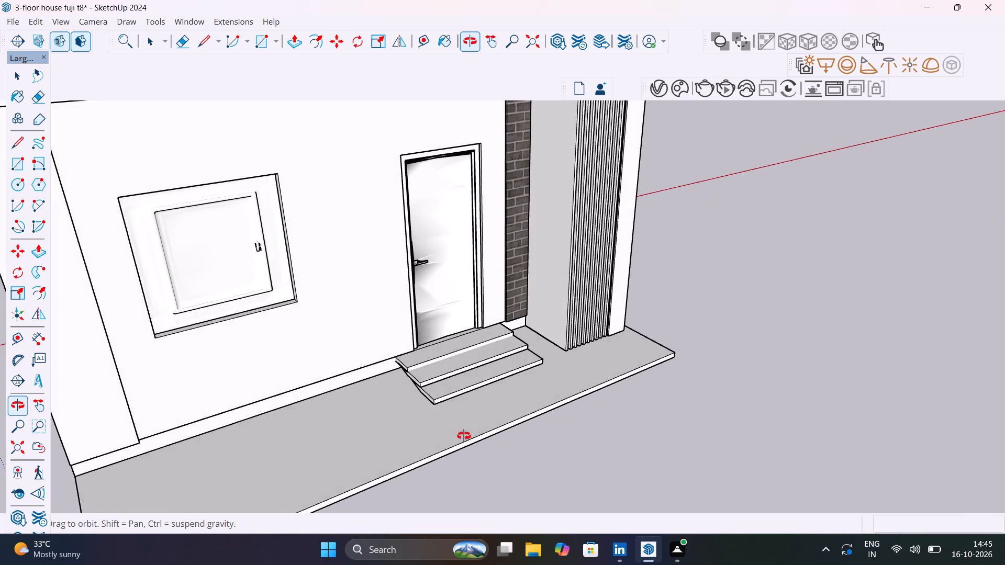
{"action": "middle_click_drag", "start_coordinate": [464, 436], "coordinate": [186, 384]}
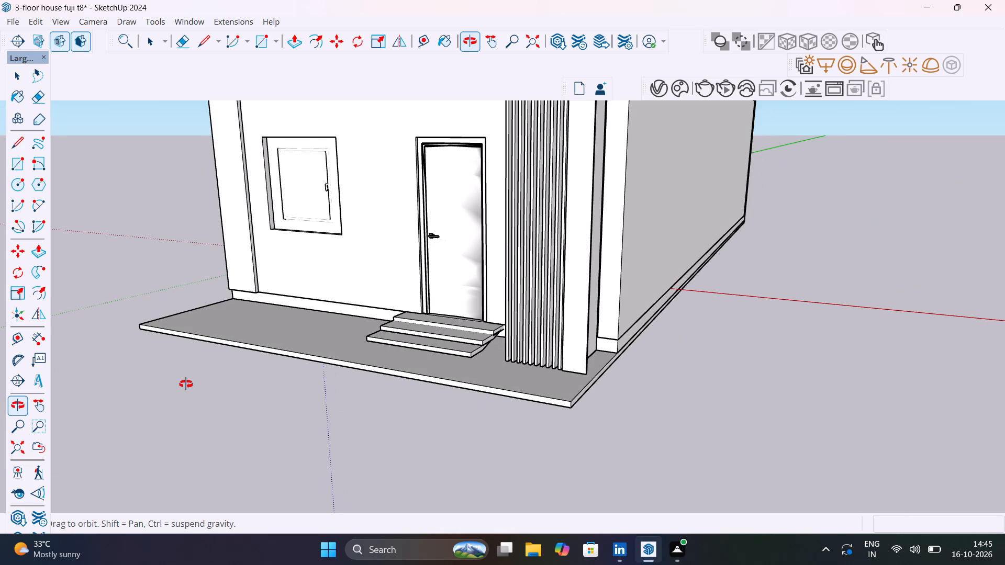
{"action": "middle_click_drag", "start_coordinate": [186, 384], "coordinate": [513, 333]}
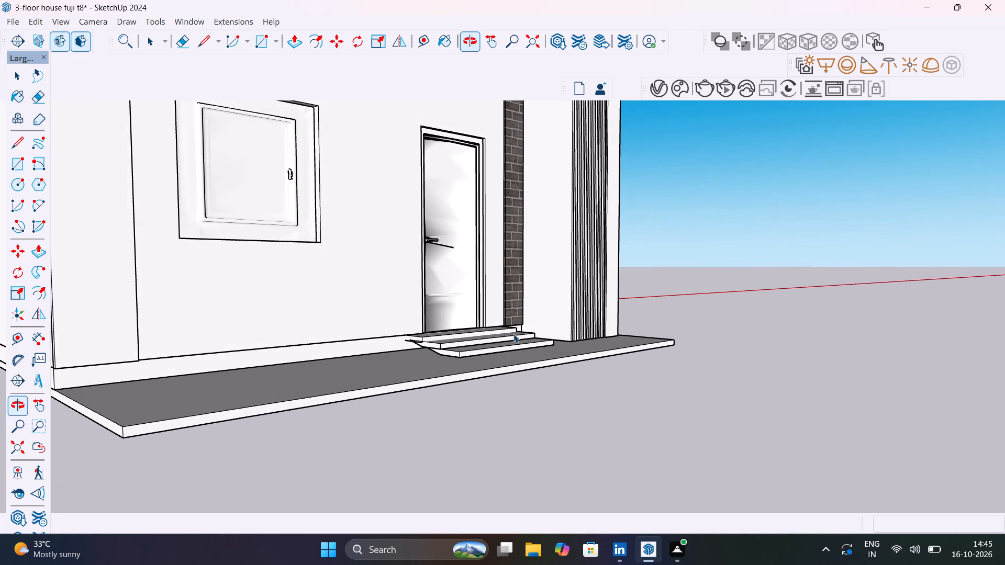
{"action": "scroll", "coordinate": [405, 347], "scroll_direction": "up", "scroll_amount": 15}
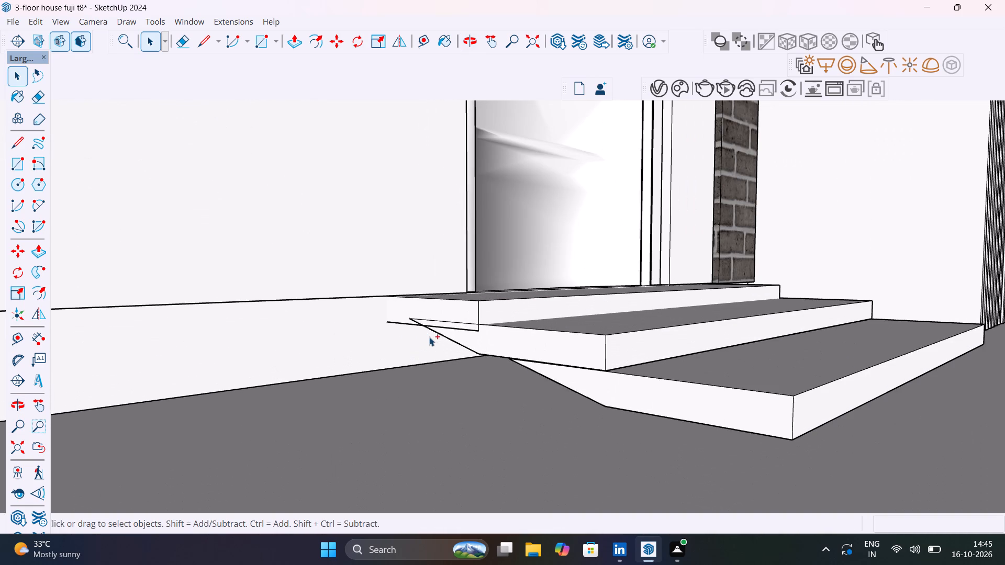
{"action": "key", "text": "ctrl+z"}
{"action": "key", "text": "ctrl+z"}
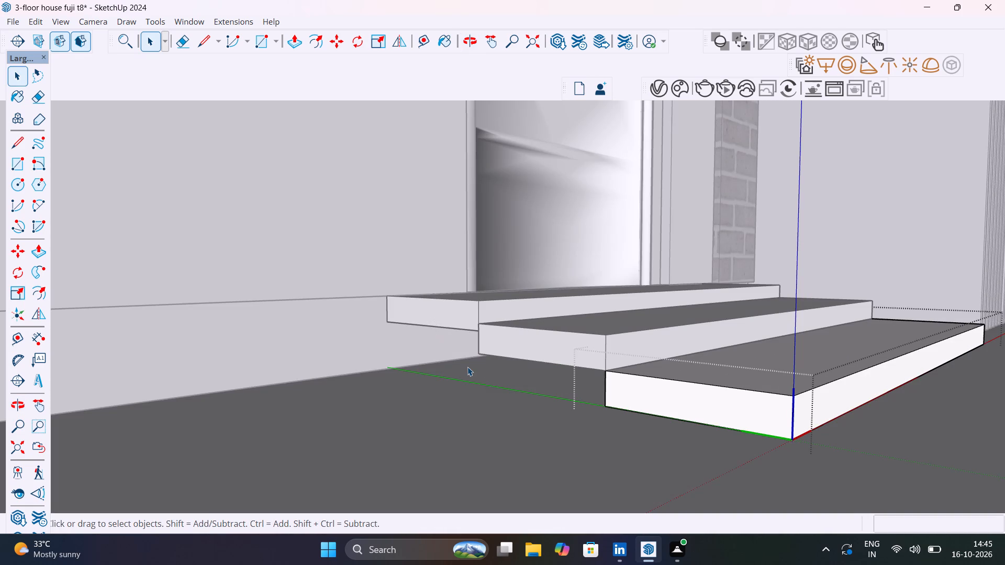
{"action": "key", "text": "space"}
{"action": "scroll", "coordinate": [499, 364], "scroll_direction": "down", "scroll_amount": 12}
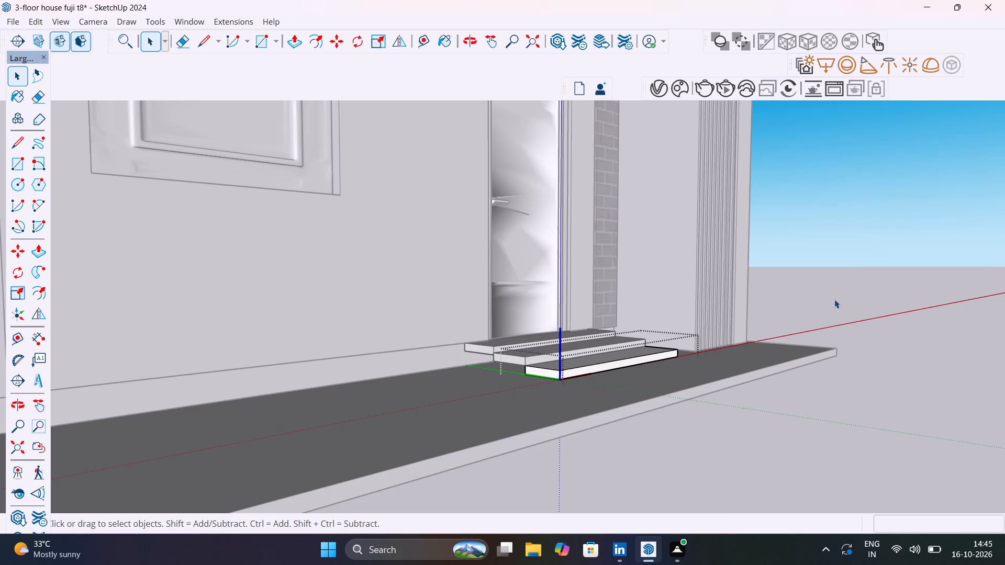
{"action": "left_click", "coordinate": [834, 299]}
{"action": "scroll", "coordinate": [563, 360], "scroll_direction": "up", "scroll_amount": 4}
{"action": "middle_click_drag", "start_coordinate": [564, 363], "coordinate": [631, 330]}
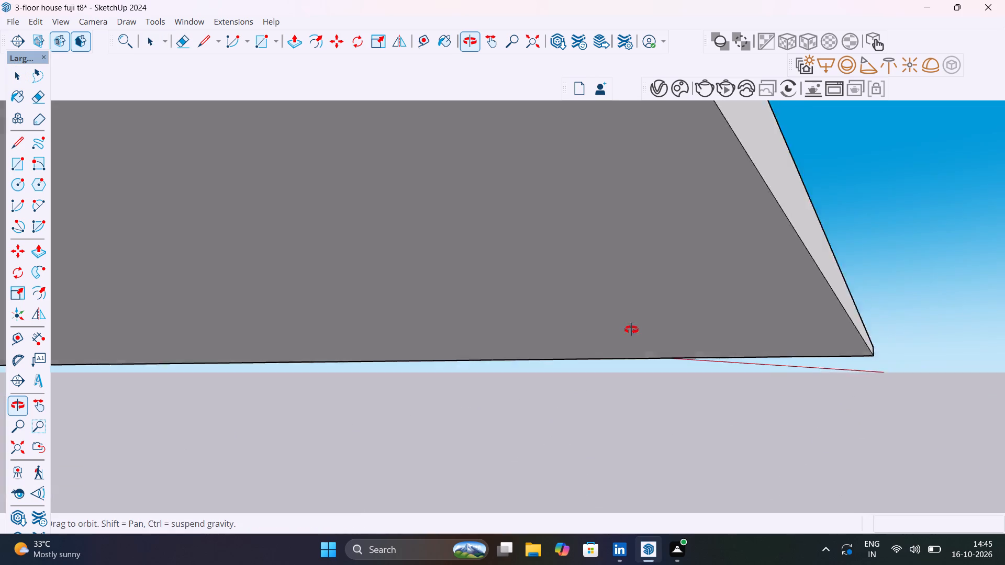
Examine the three entrance steps, the platform and the whole front facade from close up and from a distance.
{"action": "middle_click_drag", "start_coordinate": [631, 330], "coordinate": [554, 404]}
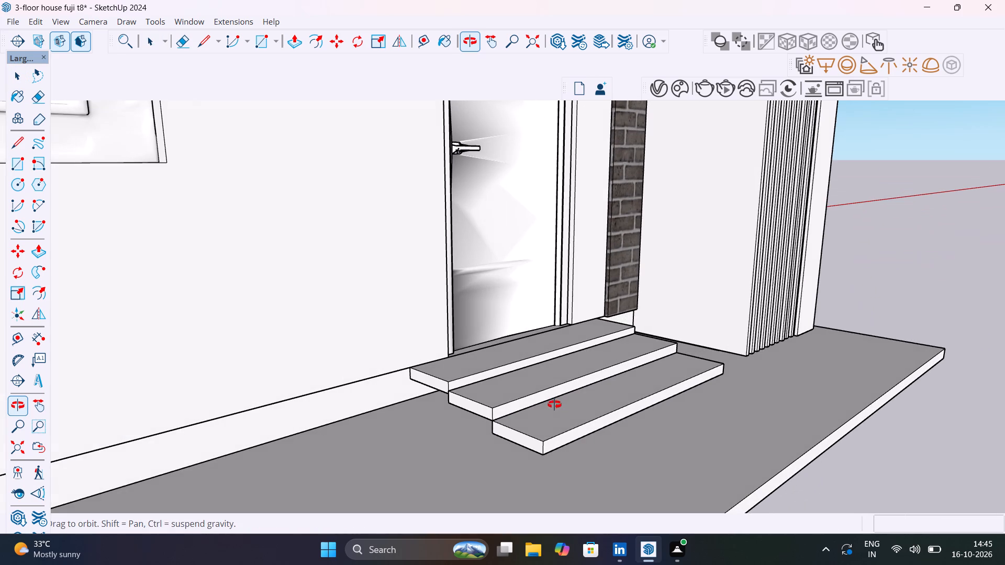
{"action": "middle_click_drag", "start_coordinate": [554, 404], "coordinate": [399, 398]}
{"action": "scroll", "coordinate": [399, 398], "scroll_direction": "down", "scroll_amount": 18}
{"action": "middle_click_drag", "start_coordinate": [439, 399], "coordinate": [425, 379]}
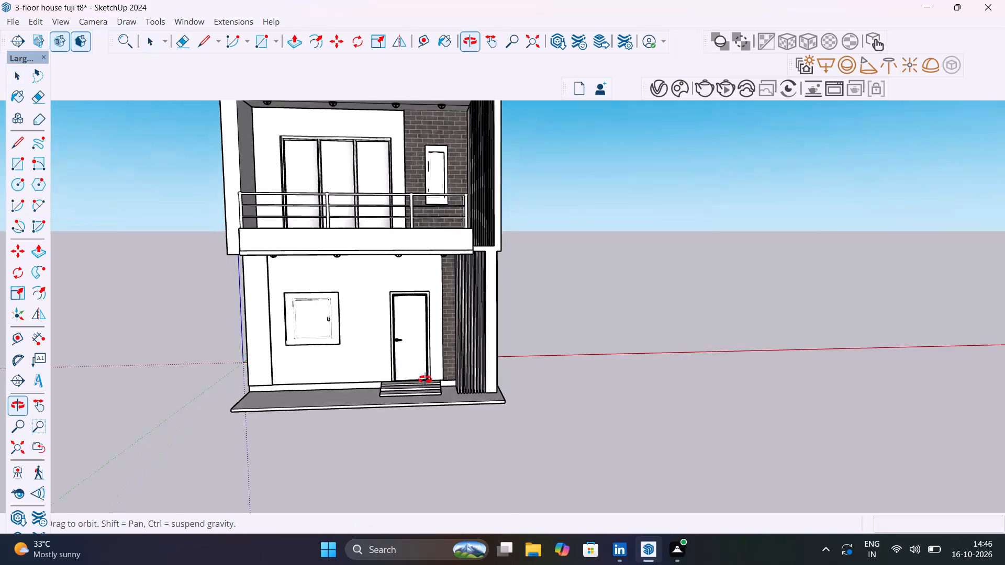
{"action": "middle_click_drag", "start_coordinate": [425, 379], "coordinate": [462, 436]}
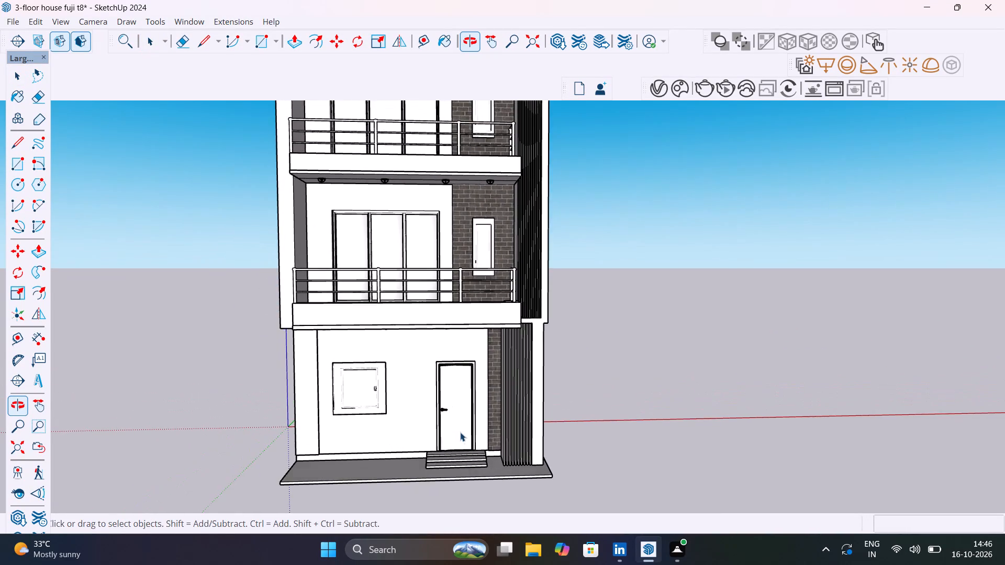
{"action": "scroll", "coordinate": [460, 431], "scroll_direction": "down", "scroll_amount": 3}
{"action": "middle_click_drag", "start_coordinate": [464, 432], "coordinate": [441, 436], "text": "shift"}
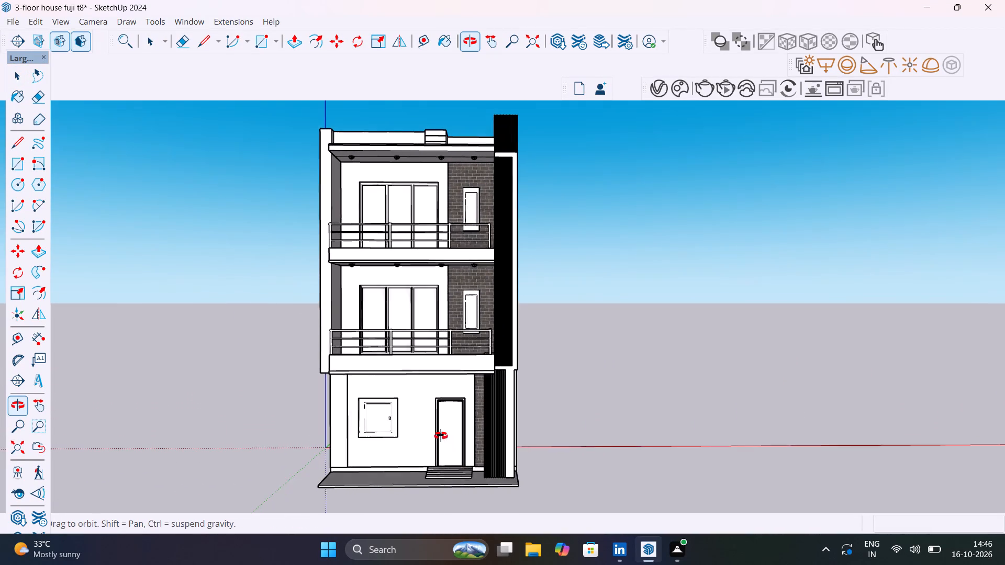
{"action": "middle_click_drag", "start_coordinate": [441, 436], "coordinate": [441, 435], "text": "shift"}
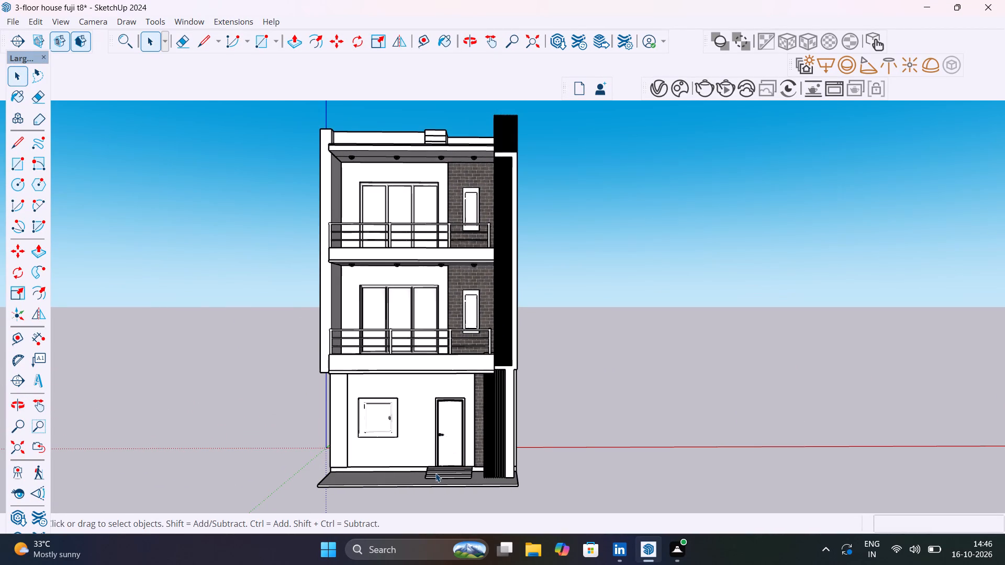
{"action": "scroll", "coordinate": [435, 473], "scroll_direction": "up", "scroll_amount": 8}
{"action": "middle_click_drag", "start_coordinate": [435, 473], "coordinate": [571, 471], "text": "shift"}
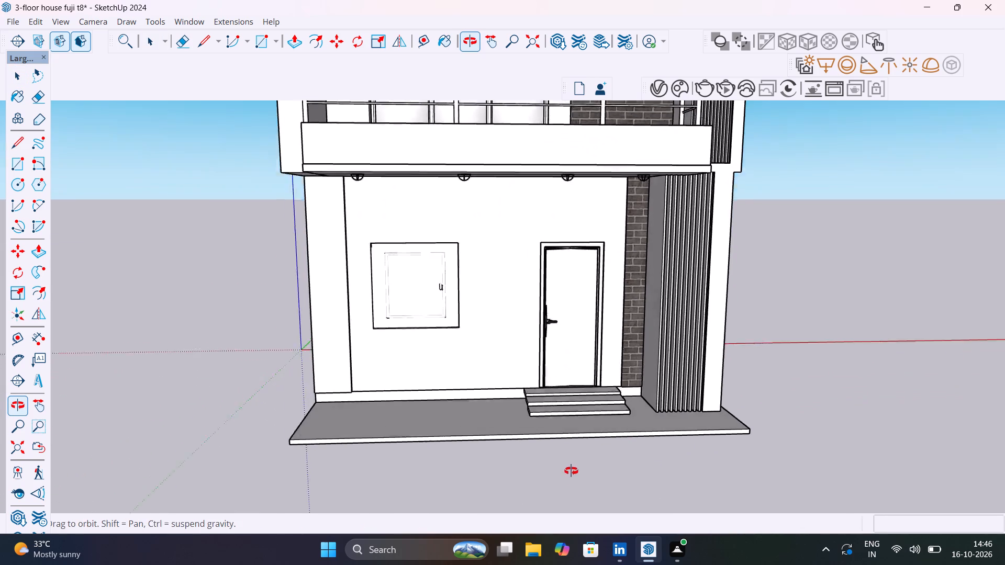
{"action": "middle_click_drag", "start_coordinate": [571, 471], "coordinate": [574, 480], "text": "shift"}
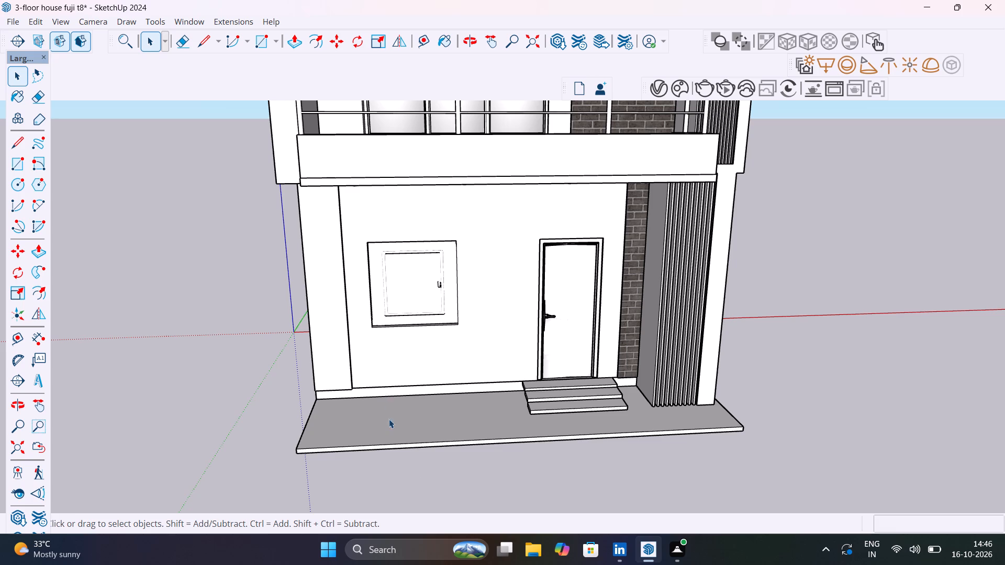
{"action": "scroll", "coordinate": [389, 447], "scroll_direction": "down", "scroll_amount": 7}
{"action": "middle_click_drag", "start_coordinate": [387, 442], "coordinate": [447, 431]}
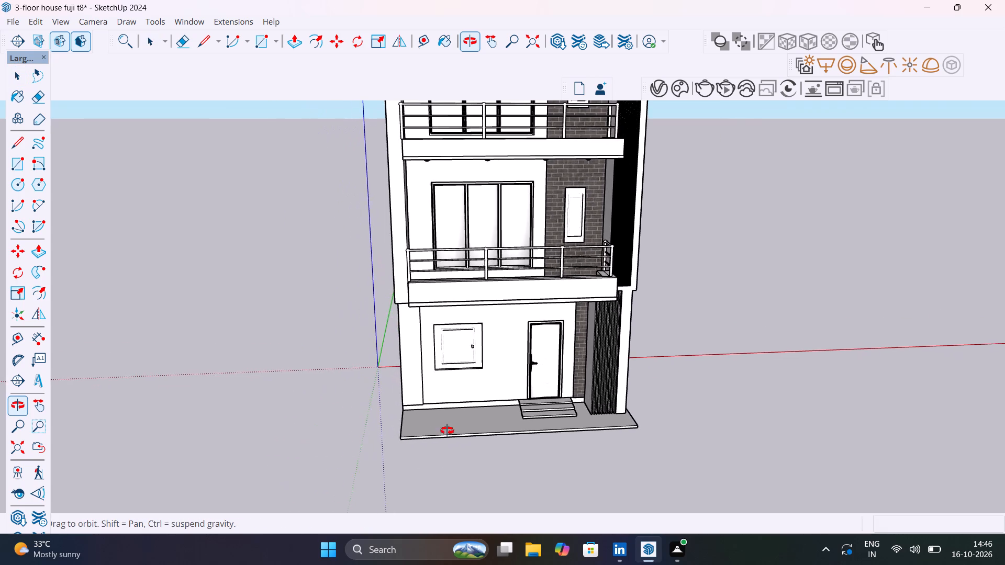
{"action": "middle_click_drag", "start_coordinate": [447, 431], "coordinate": [463, 511]}
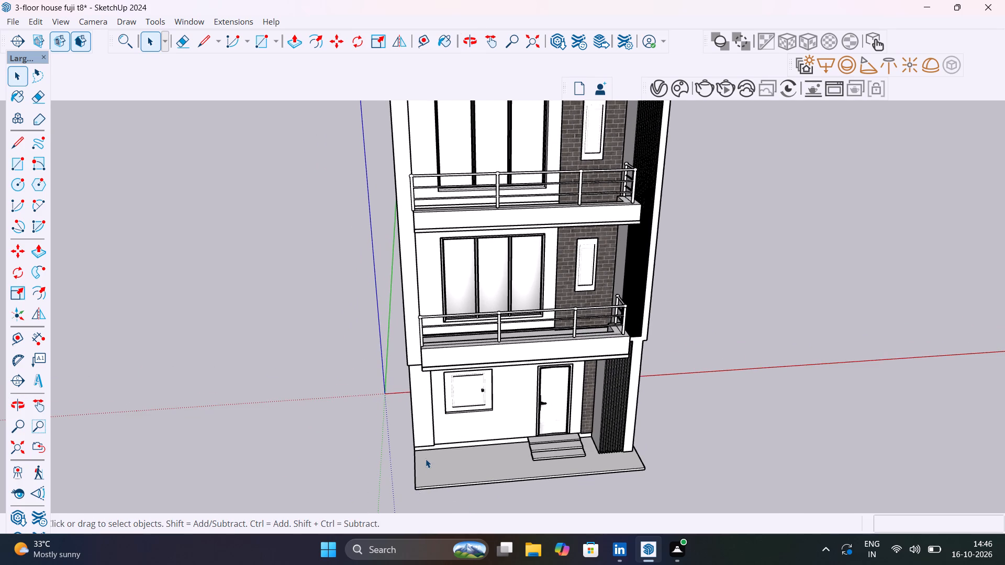
Place a guide on the platform parallel to the house base, 1' out from the wall's bottom edge.
{"action": "scroll", "coordinate": [427, 436], "scroll_direction": "up", "scroll_amount": 7}
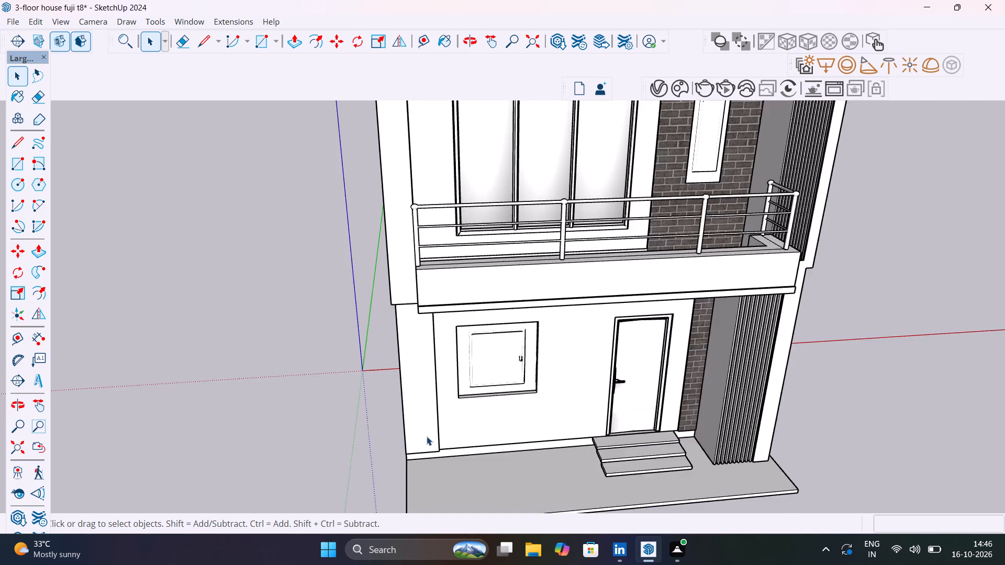
{"action": "scroll", "coordinate": [427, 436], "scroll_direction": "up", "scroll_amount": 3}
{"action": "middle_click_drag", "start_coordinate": [433, 445], "coordinate": [529, 365]}
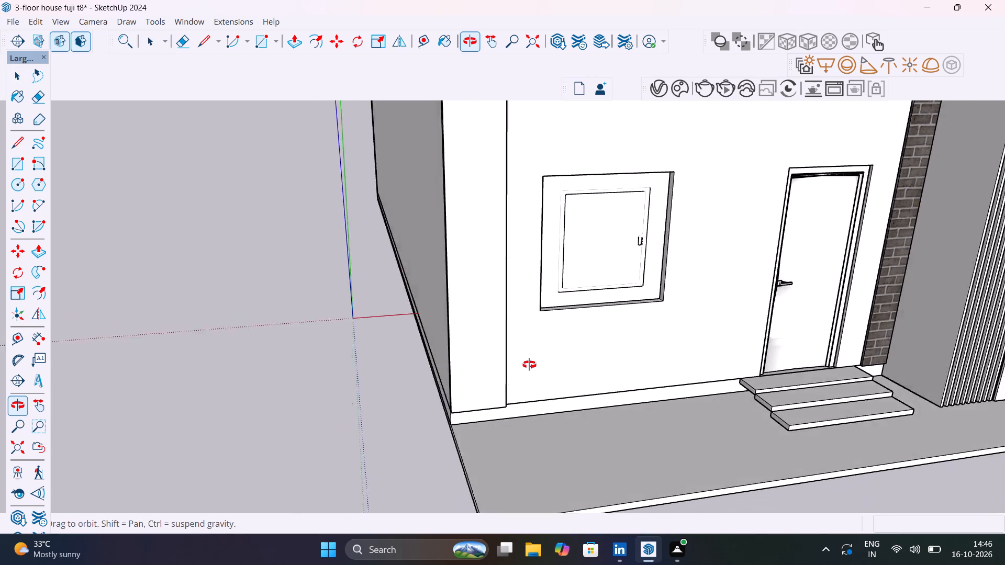
{"action": "middle_click_drag", "start_coordinate": [529, 365], "coordinate": [554, 351]}
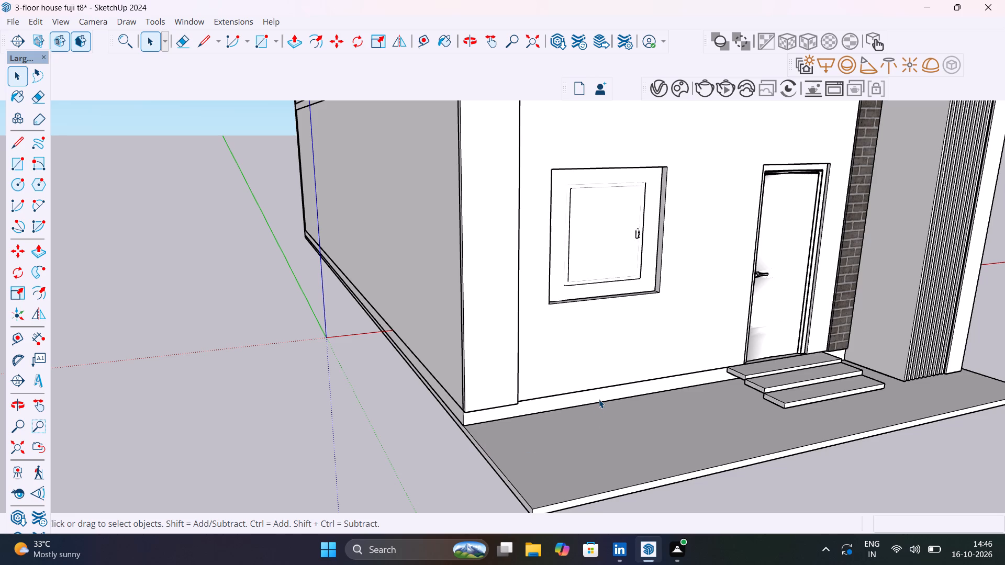
{"action": "middle_click_drag", "start_coordinate": [591, 394], "coordinate": [489, 387]}
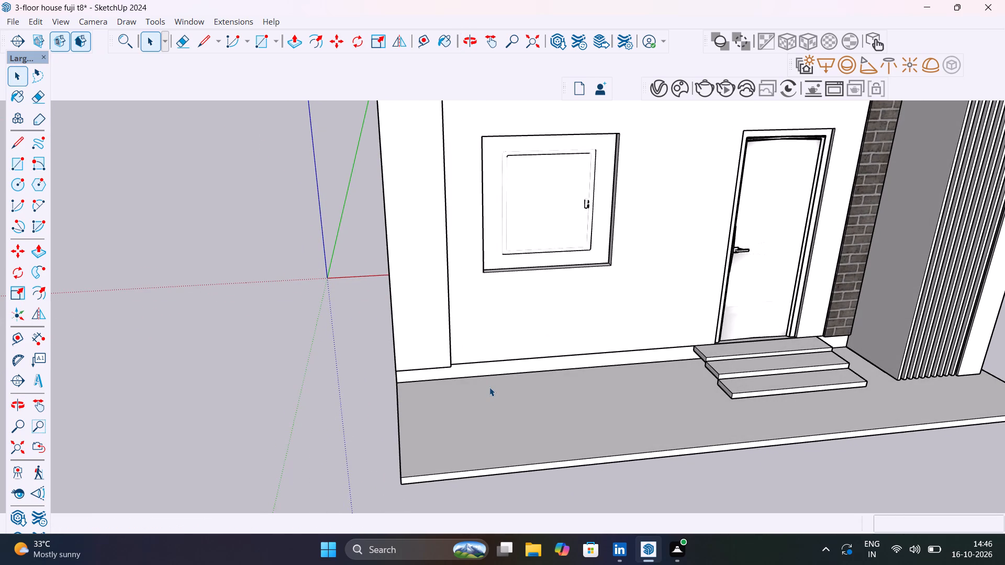
{"action": "scroll", "coordinate": [563, 367], "scroll_direction": "up", "scroll_amount": 4}
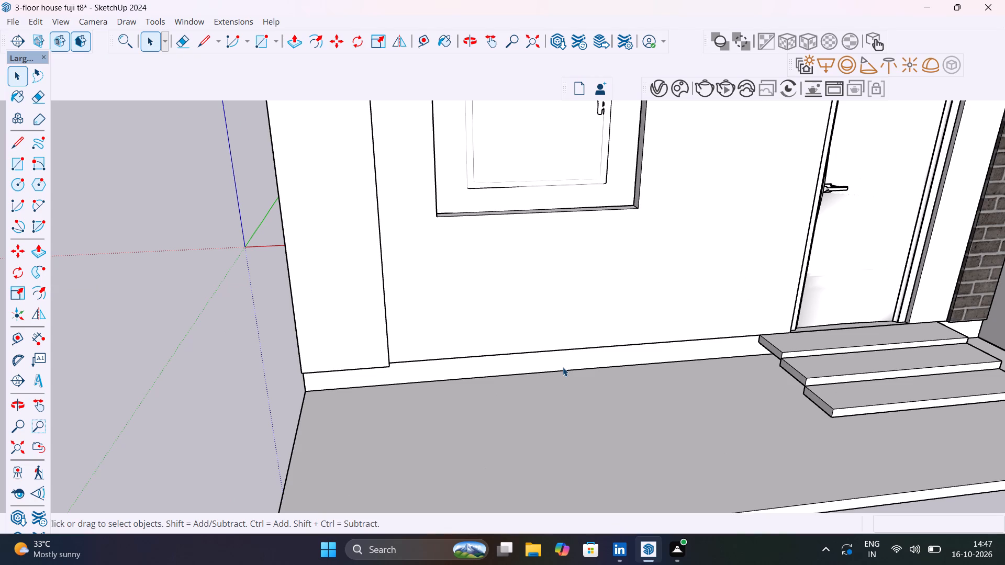
{"action": "middle_click_drag", "start_coordinate": [537, 390], "coordinate": [622, 404]}
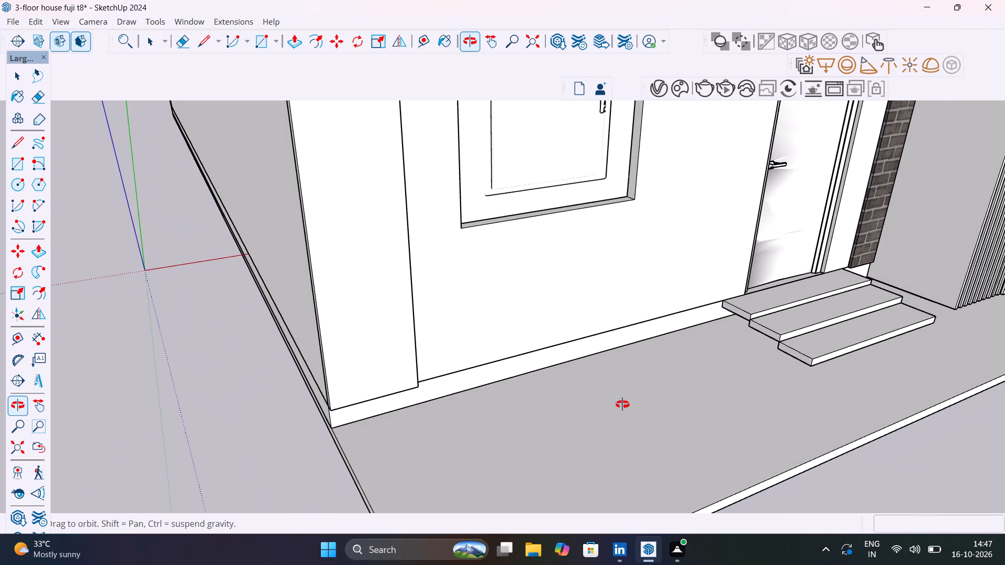
{"action": "middle_click_drag", "start_coordinate": [622, 404], "coordinate": [822, 336]}
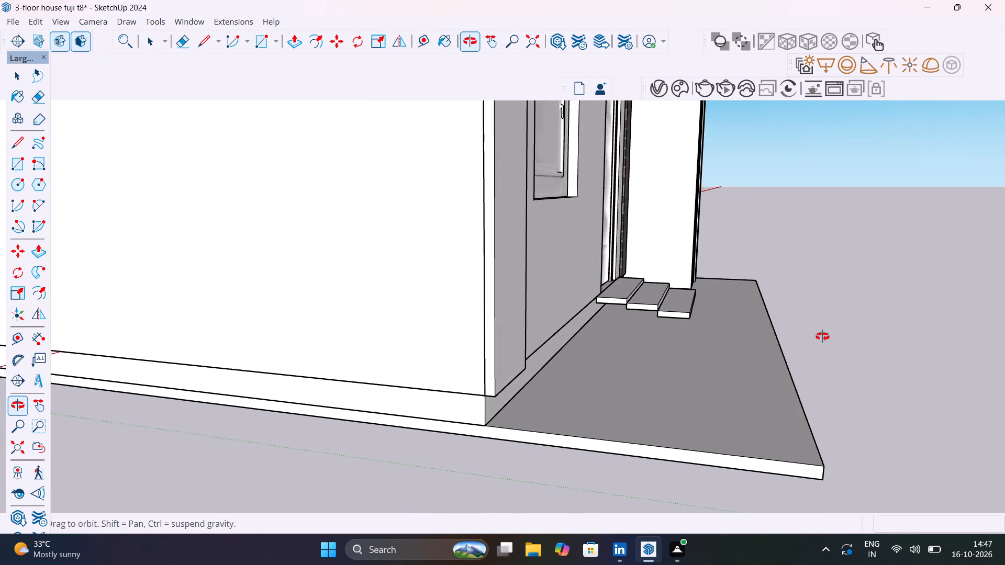
{"action": "middle_click_drag", "start_coordinate": [822, 336], "coordinate": [596, 269]}
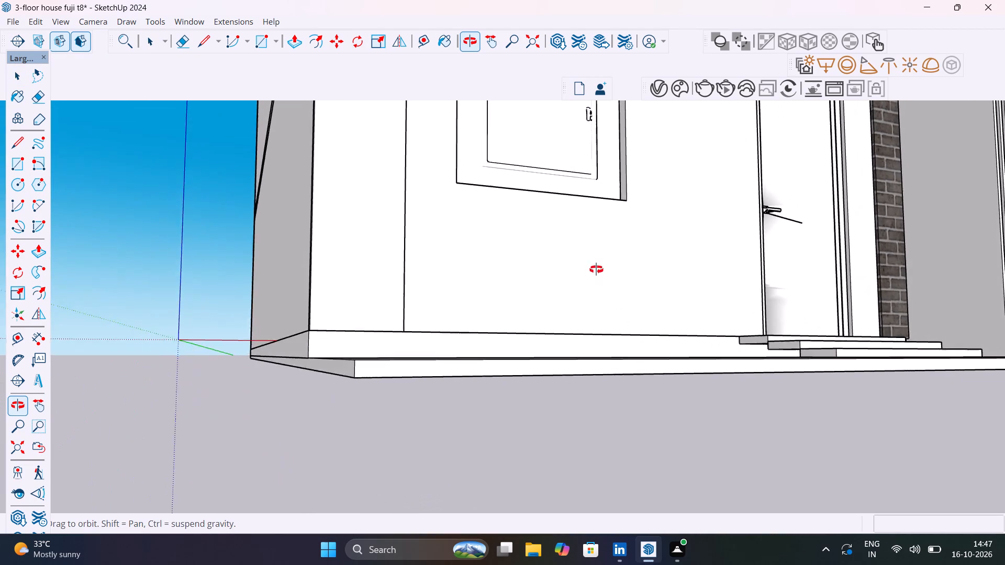
{"action": "middle_click_drag", "start_coordinate": [596, 269], "coordinate": [733, 397]}
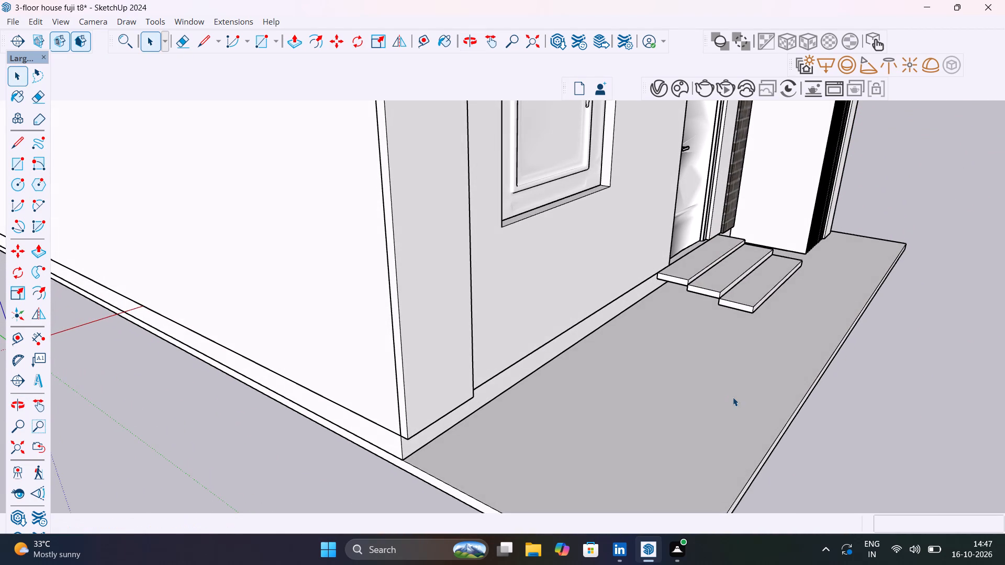
{"action": "key", "text": "t"}
{"action": "left_click", "coordinate": [570, 347]}
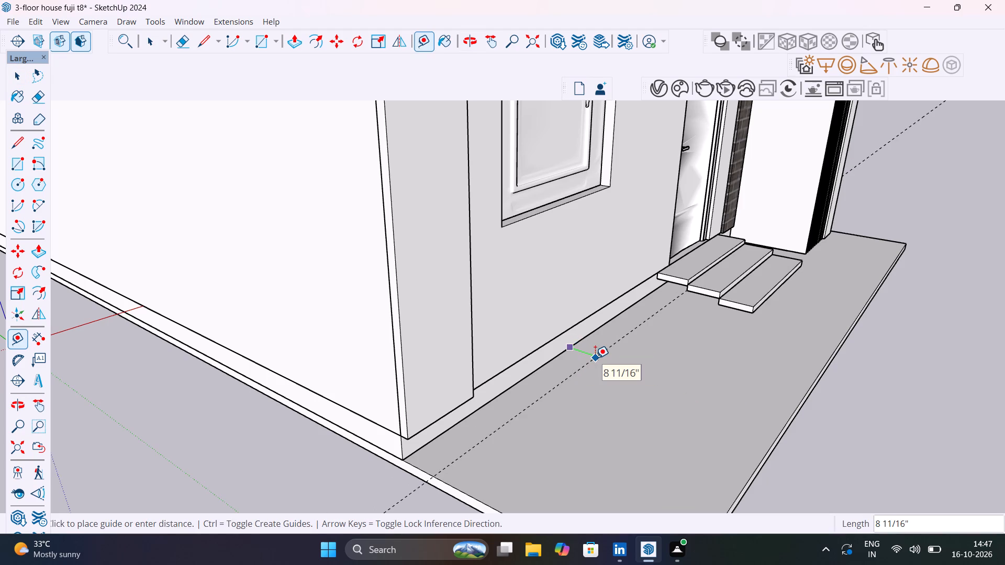
{"action": "type", "text": "1'"}
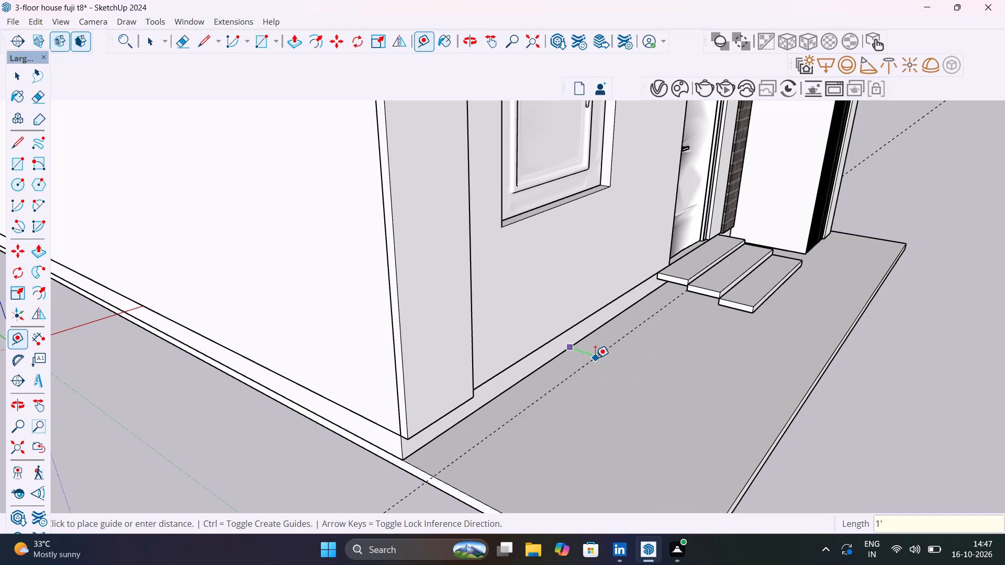
{"action": "key", "text": "Return"}
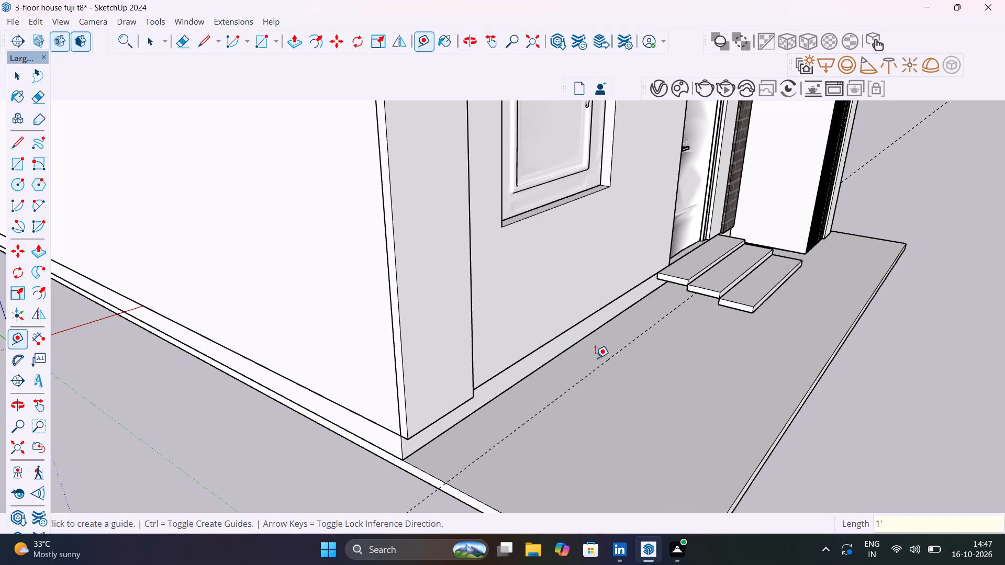
Place two cross guides on the platform below the window, about 1' 10" from its side edge and about 5' 11" farther toward the steps.
{"action": "middle_click_drag", "start_coordinate": [607, 378], "coordinate": [471, 400]}
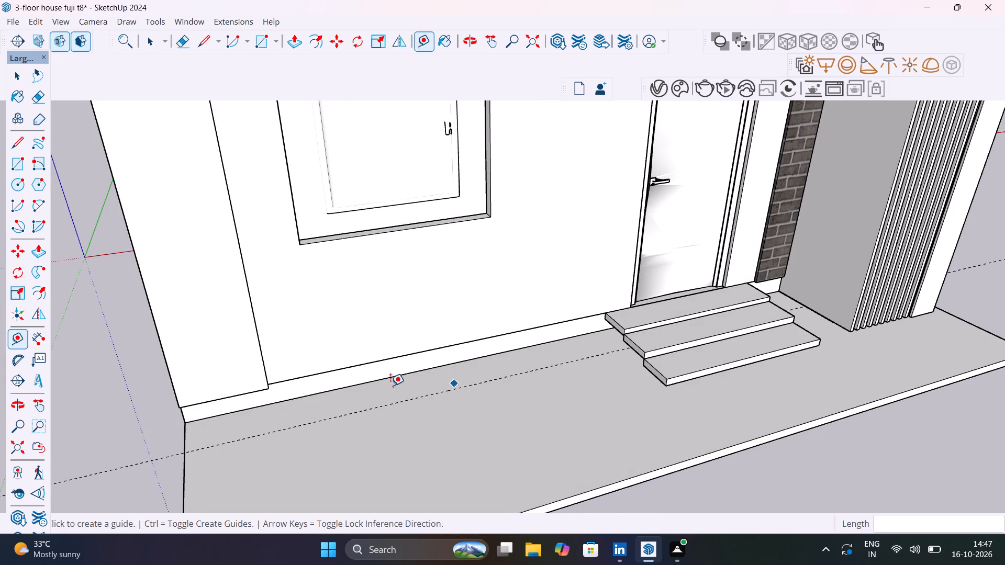
{"action": "left_click", "coordinate": [181, 431]}
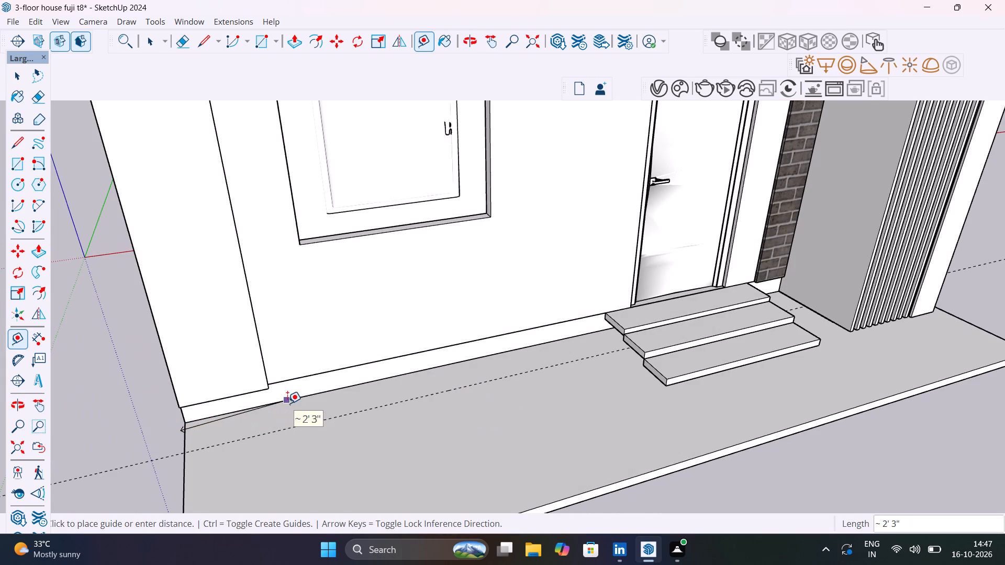
{"action": "key", "text": "Escape"}
{"action": "left_click", "coordinate": [186, 434]}
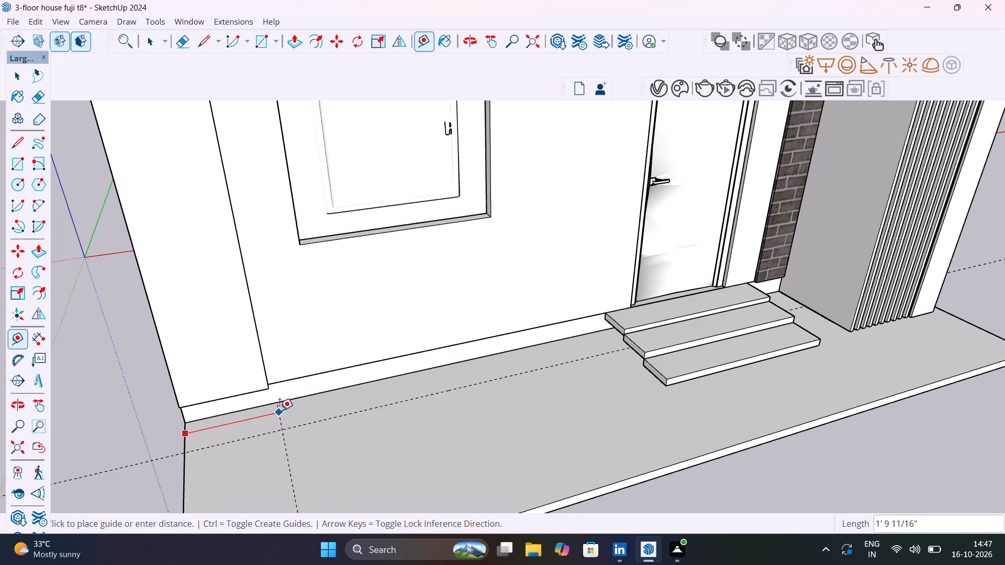
{"action": "left_click", "coordinate": [281, 402]}
{"action": "left_click", "coordinate": [283, 414]}
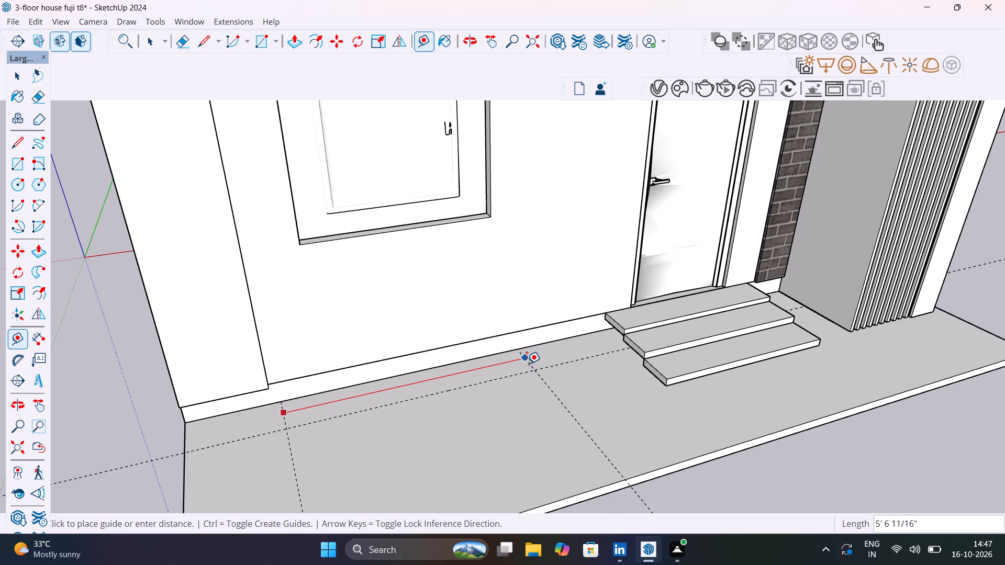
{"action": "left_click", "coordinate": [538, 351]}
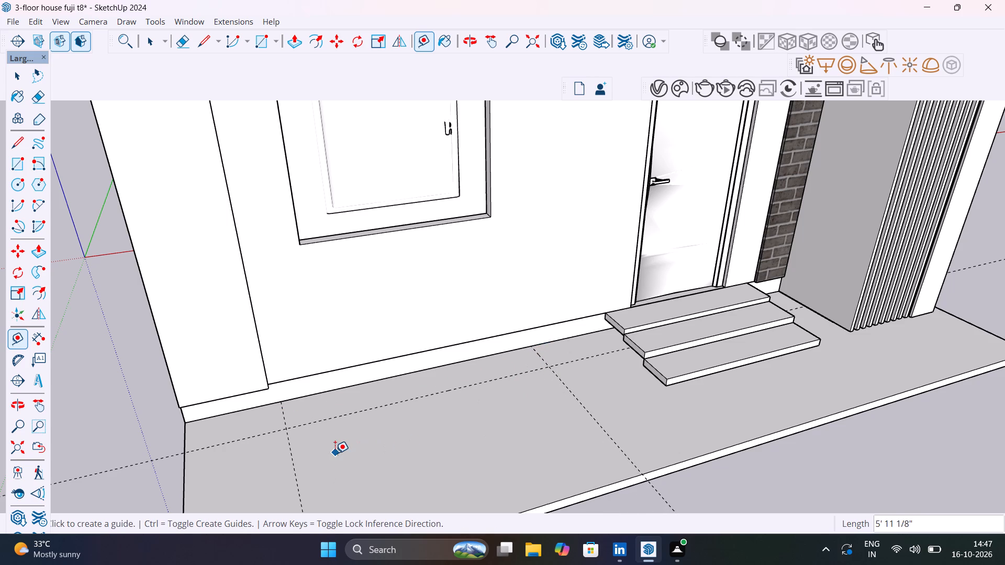
Add parallel guides 4" outward from the 1' guide and 4" inward from each of the two cross guides.
{"action": "left_click", "coordinate": [334, 415]}
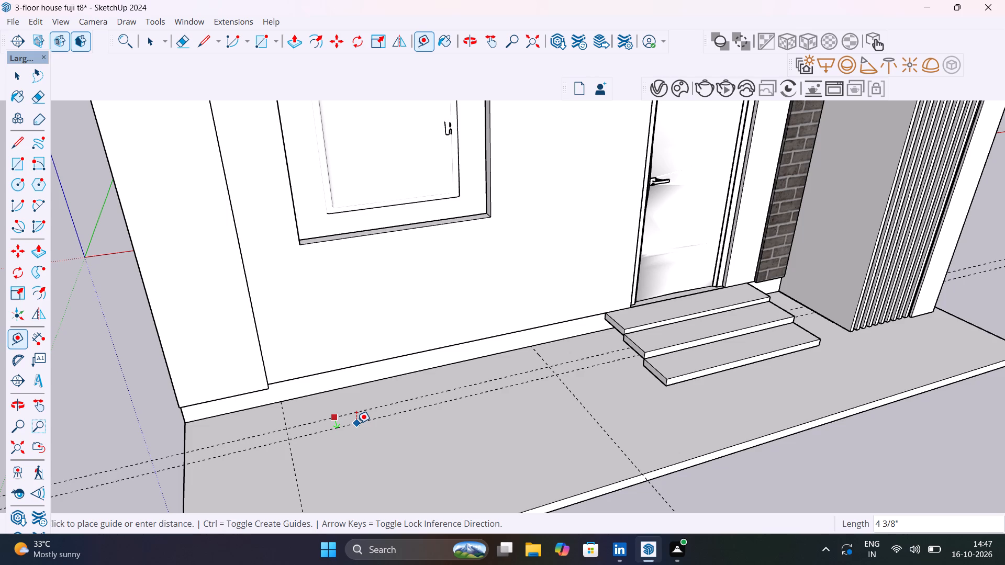
{"action": "type", "text": "4\""}
{"action": "key", "text": "Return"}
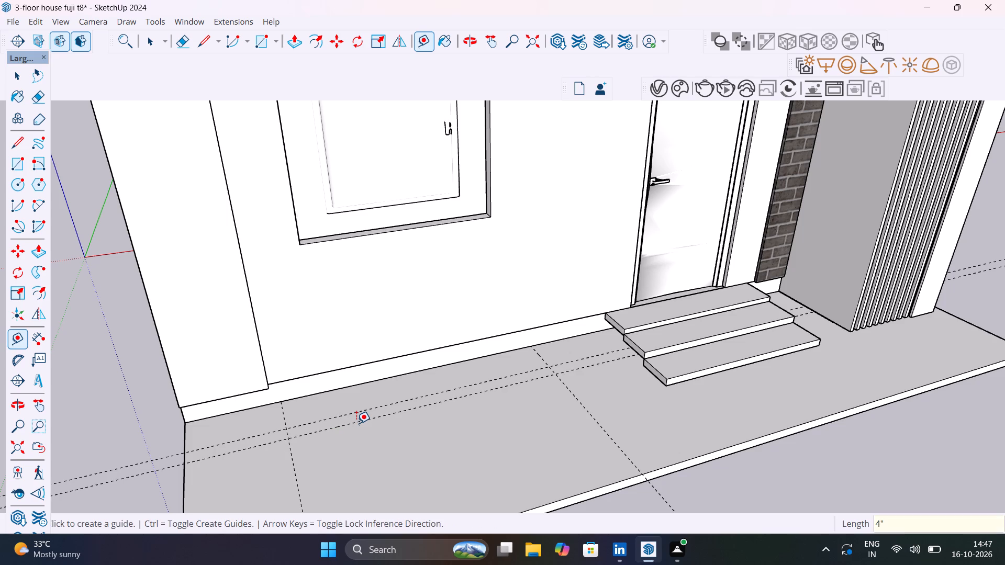
{"action": "left_click", "coordinate": [285, 414]}
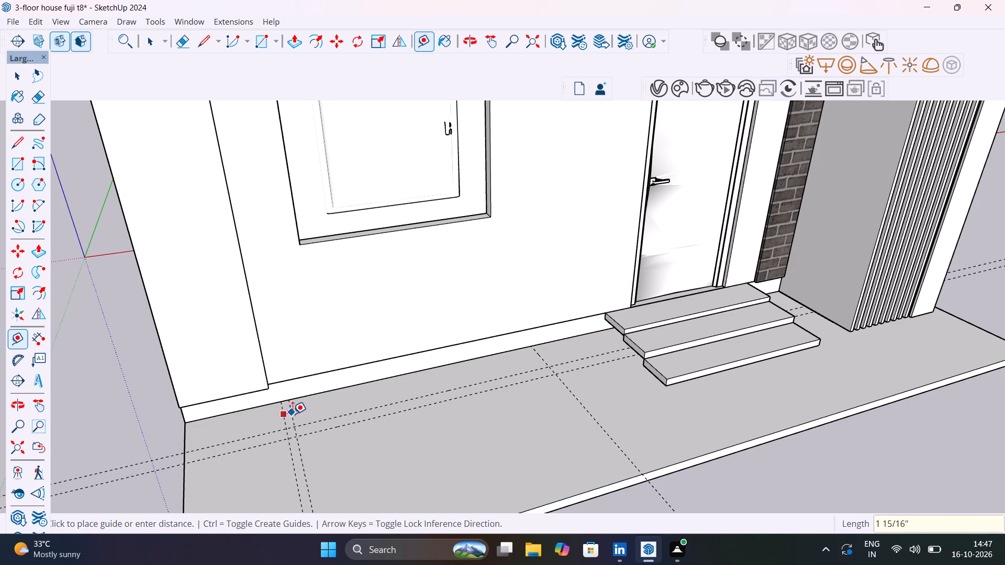
{"action": "type", "text": "4\""}
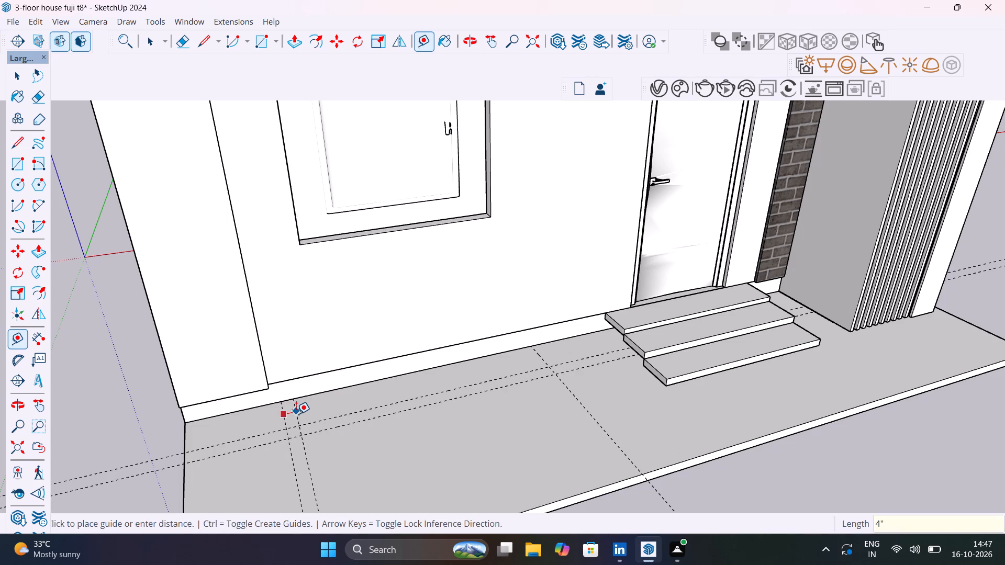
{"action": "key", "text": "Return"}
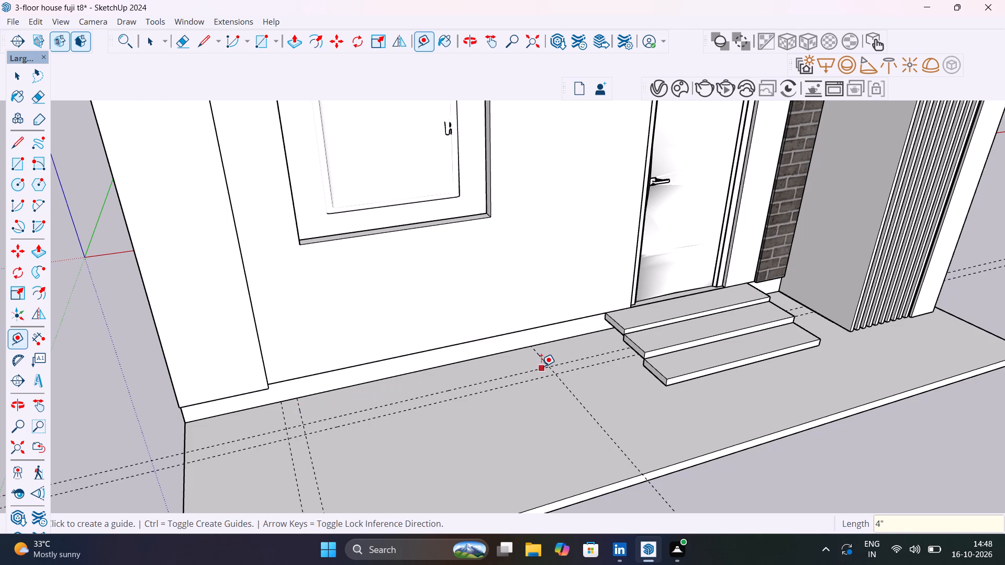
{"action": "left_click", "coordinate": [541, 360]}
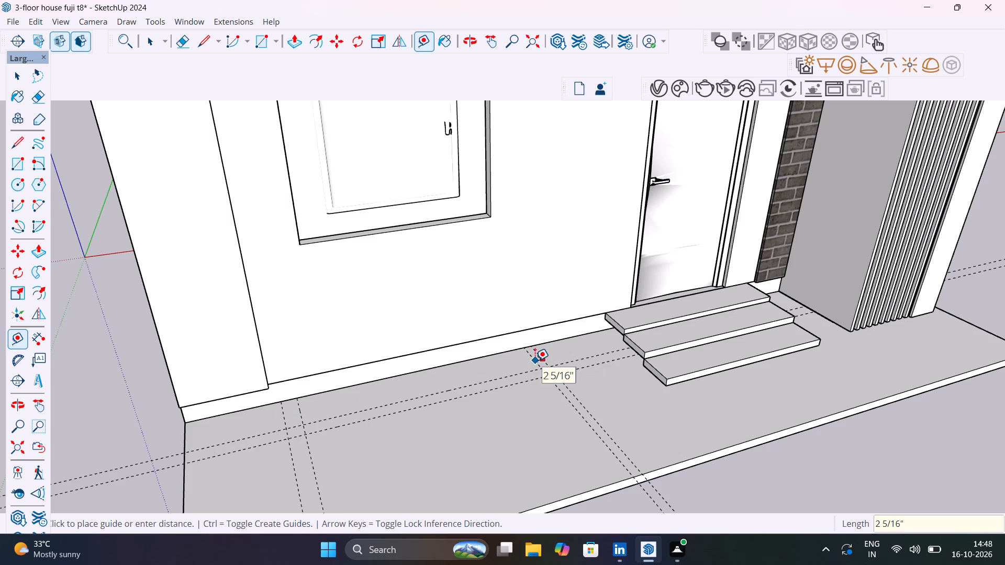
{"action": "type", "text": "4\""}
{"action": "key", "text": "Return"}
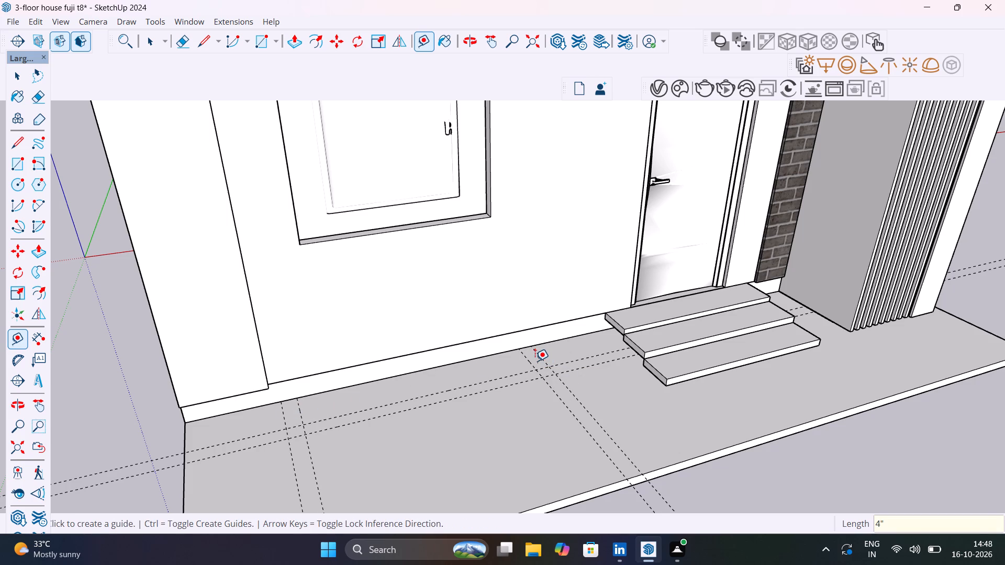
Draw three 4" wide rectangles along the guides below the window: 1' 4" and 1' long side strips and a 5' 7 1/8" front strip.
{"action": "key", "text": "space"}
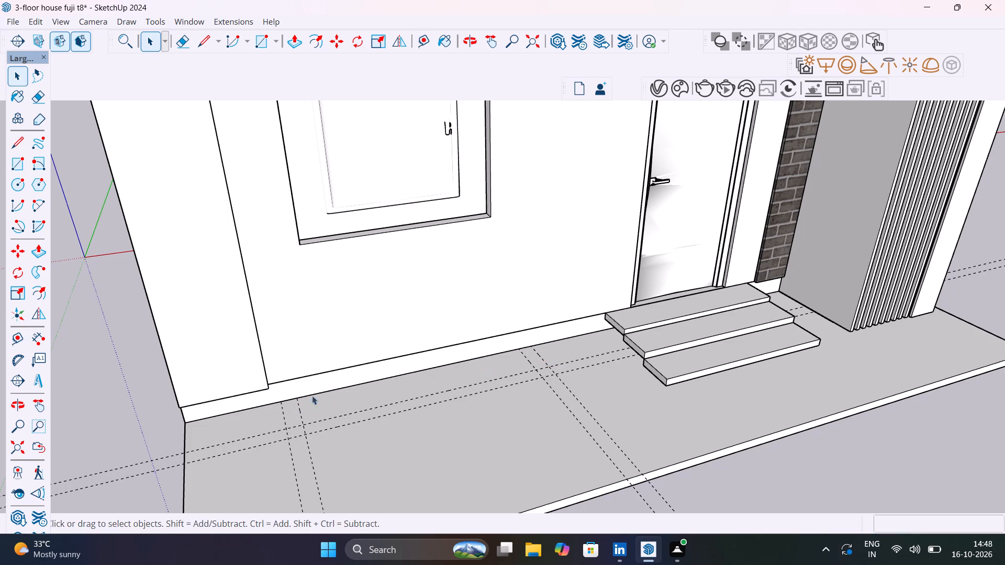
{"action": "scroll", "coordinate": [312, 408], "scroll_direction": "up", "scroll_amount": 4}
{"action": "key", "text": "r"}
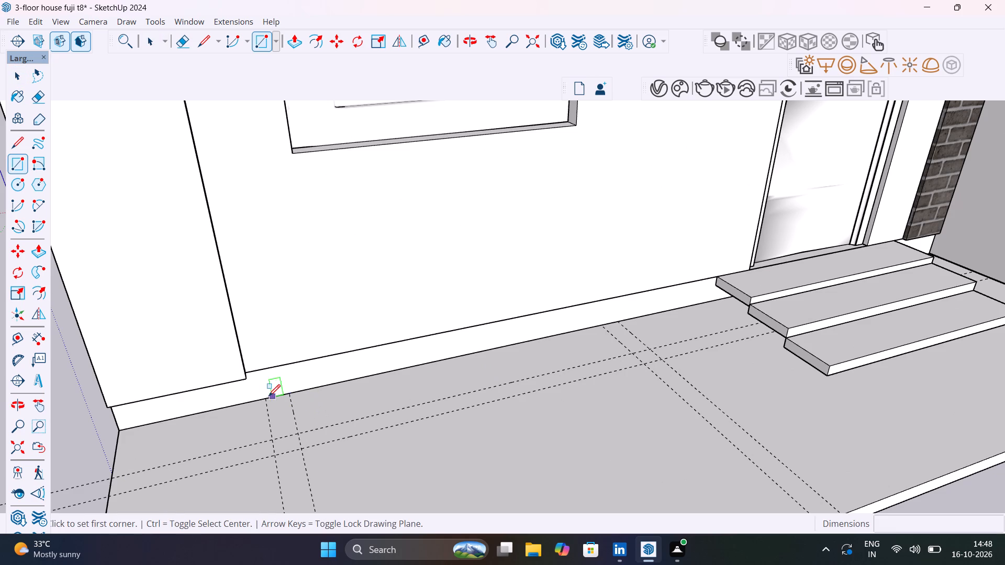
{"action": "left_click", "coordinate": [267, 397]}
{"action": "left_click", "coordinate": [300, 447]}
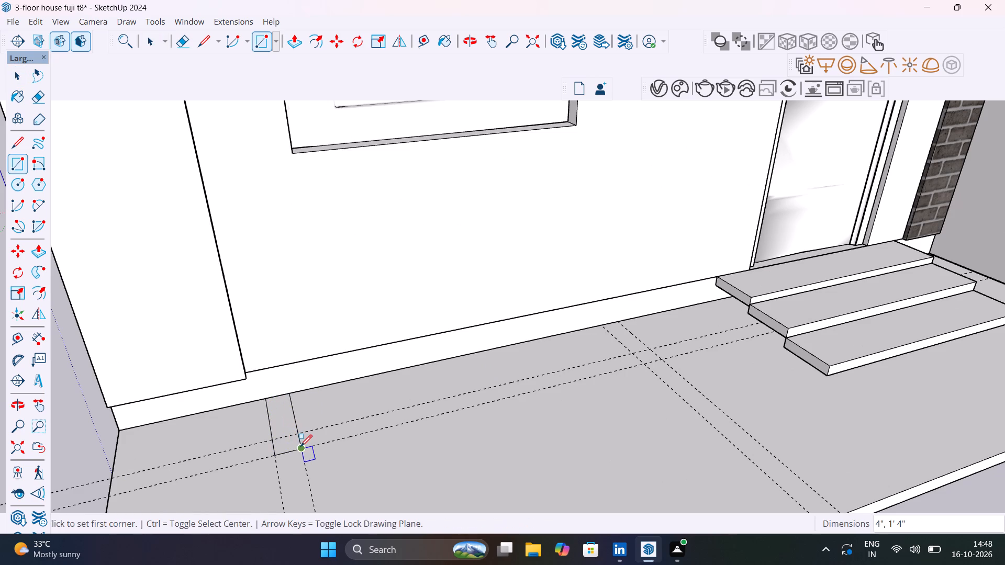
{"action": "left_click", "coordinate": [300, 448]}
{"action": "left_click", "coordinate": [647, 348]}
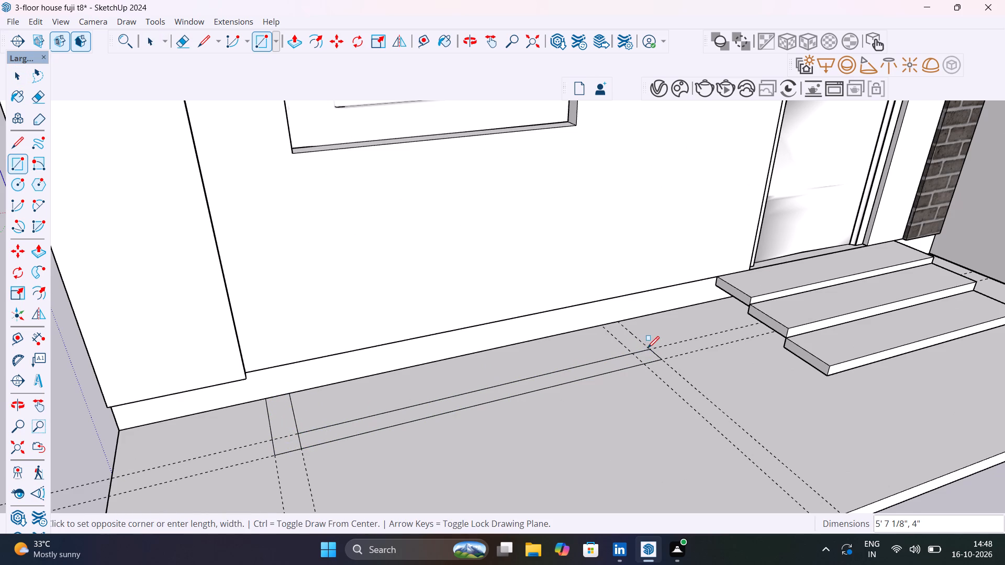
{"action": "left_click", "coordinate": [647, 348]}
{"action": "left_click", "coordinate": [606, 327]}
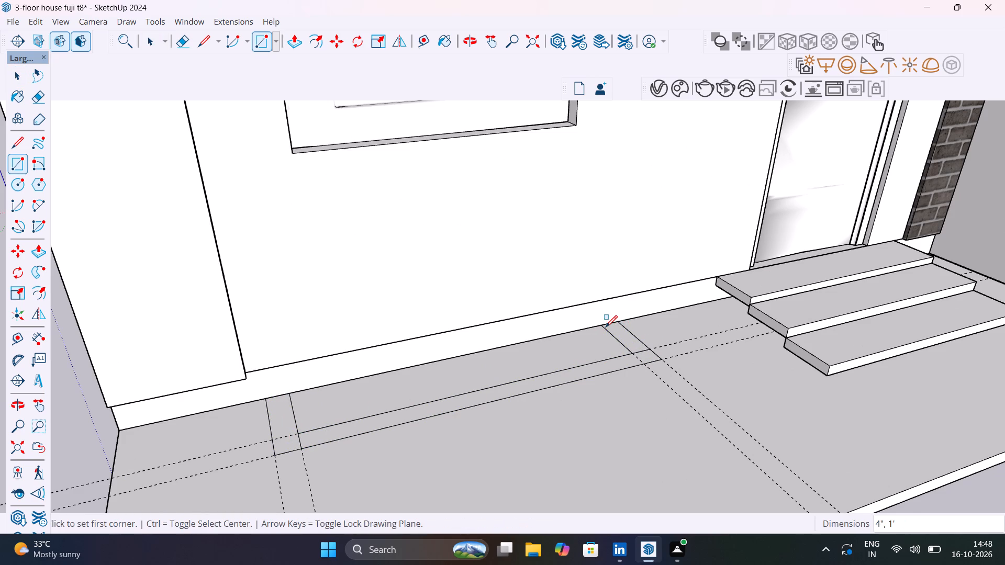
Delete the two short edges dividing the strips at the corners, merging them into one U-shaped face against the wall.
{"action": "key", "text": "space"}
{"action": "scroll", "coordinate": [287, 446], "scroll_direction": "up", "scroll_amount": 4}
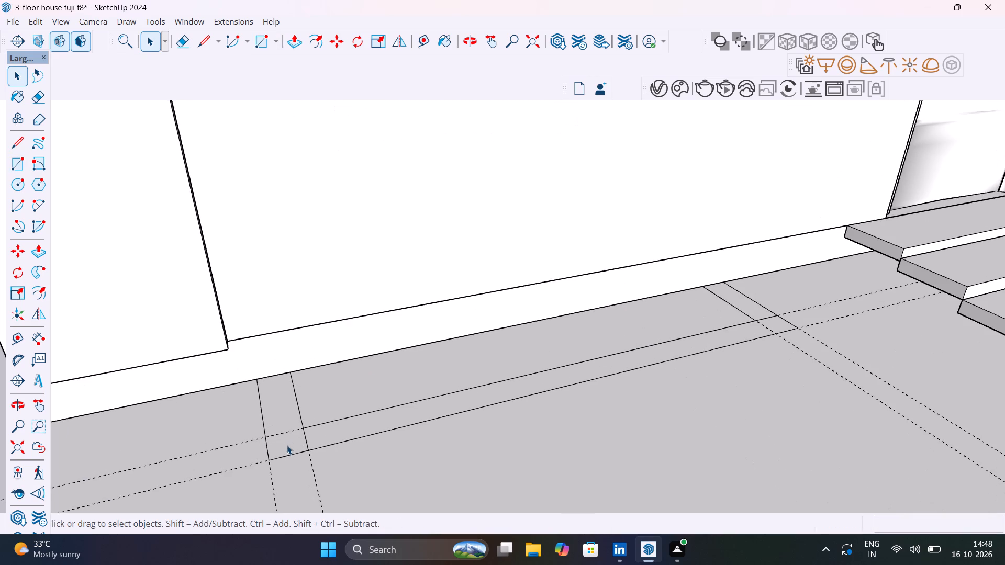
{"action": "left_click", "coordinate": [308, 445]}
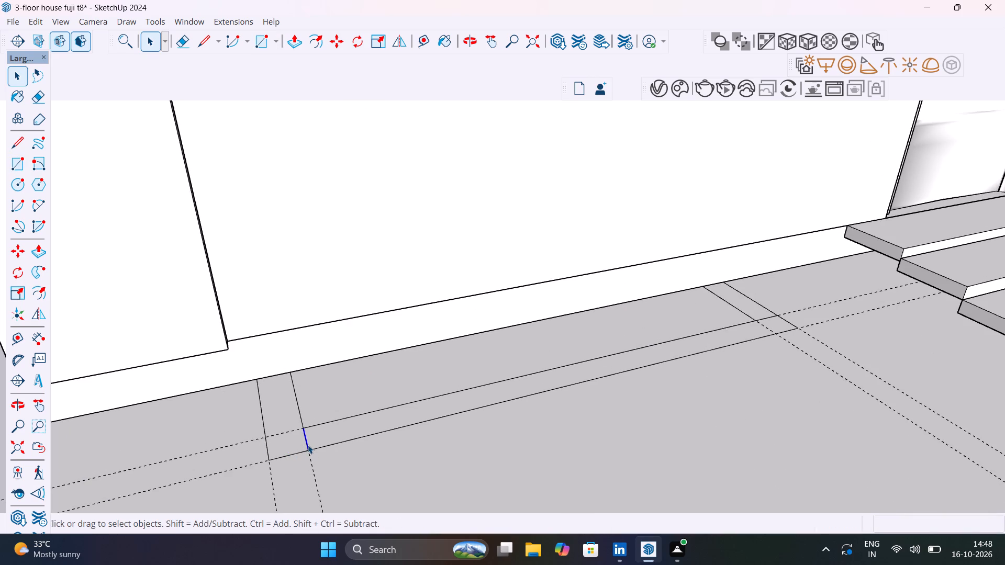
{"action": "key", "text": "Delete"}
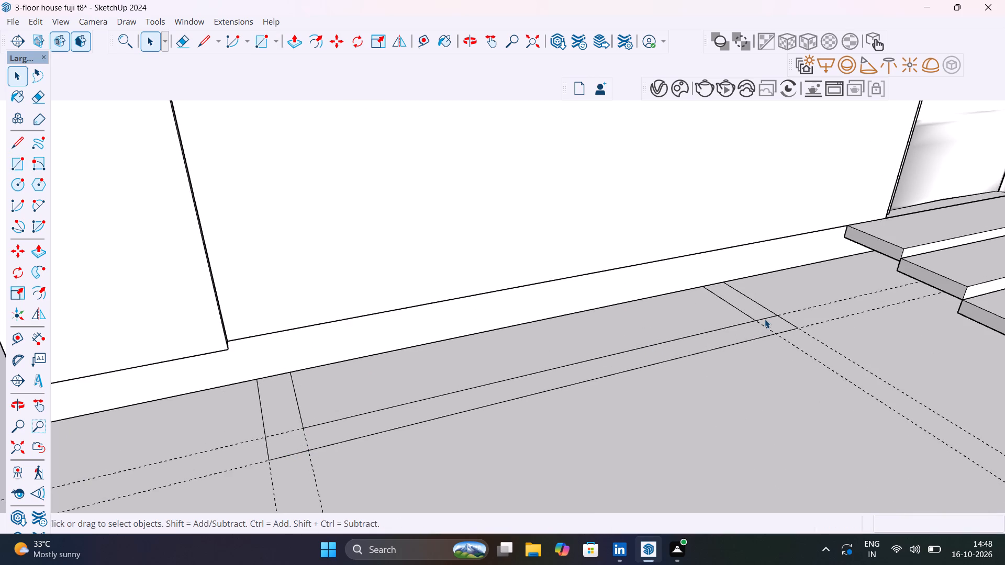
{"action": "left_click", "coordinate": [765, 319]}
{"action": "key", "text": "Delete"}
Push/Pull the U-shaped face up about 5 9/16" to form a low border below the window, and clear the selection.
{"action": "scroll", "coordinate": [703, 335], "scroll_direction": "down", "scroll_amount": 5}
{"action": "middle_click_drag", "start_coordinate": [692, 343], "coordinate": [666, 356]}
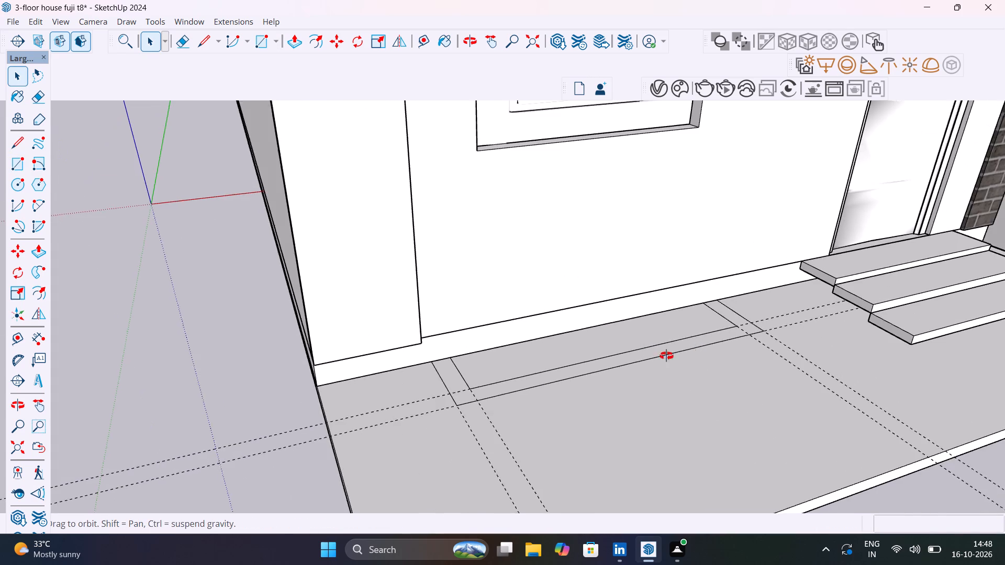
{"action": "middle_click_drag", "start_coordinate": [666, 356], "coordinate": [642, 394]}
{"action": "left_click", "coordinate": [645, 386]}
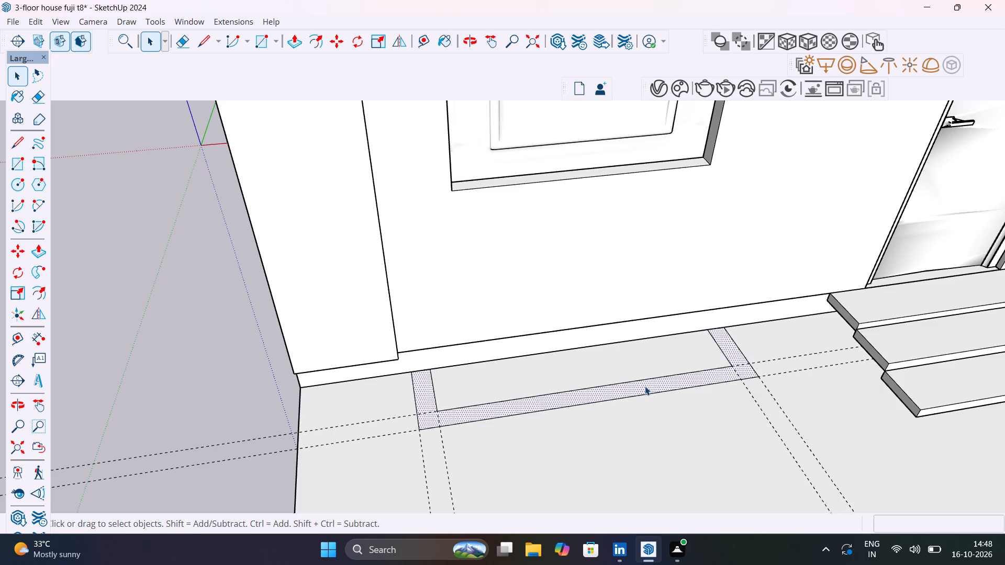
{"action": "key", "text": "p"}
{"action": "left_click", "coordinate": [645, 386]}
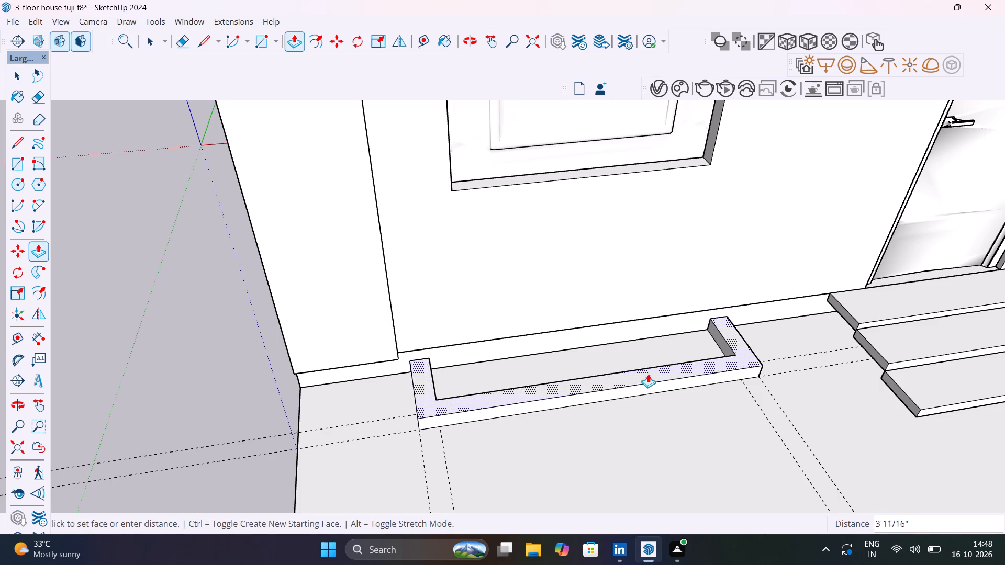
{"action": "middle_click_drag", "start_coordinate": [648, 368], "coordinate": [699, 307]}
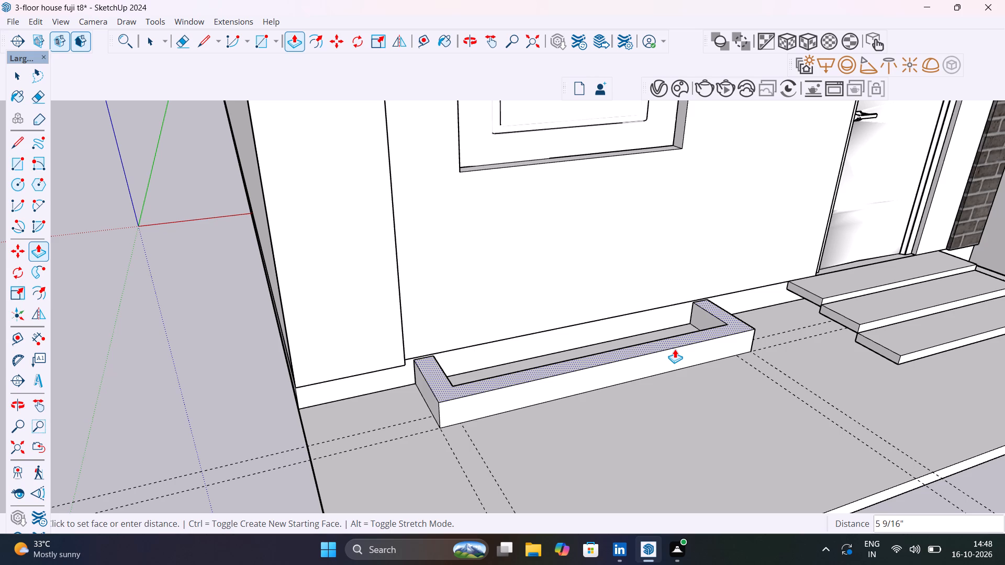
{"action": "left_click", "coordinate": [675, 349]}
{"action": "scroll", "coordinate": [545, 413], "scroll_direction": "down", "scroll_amount": 7}
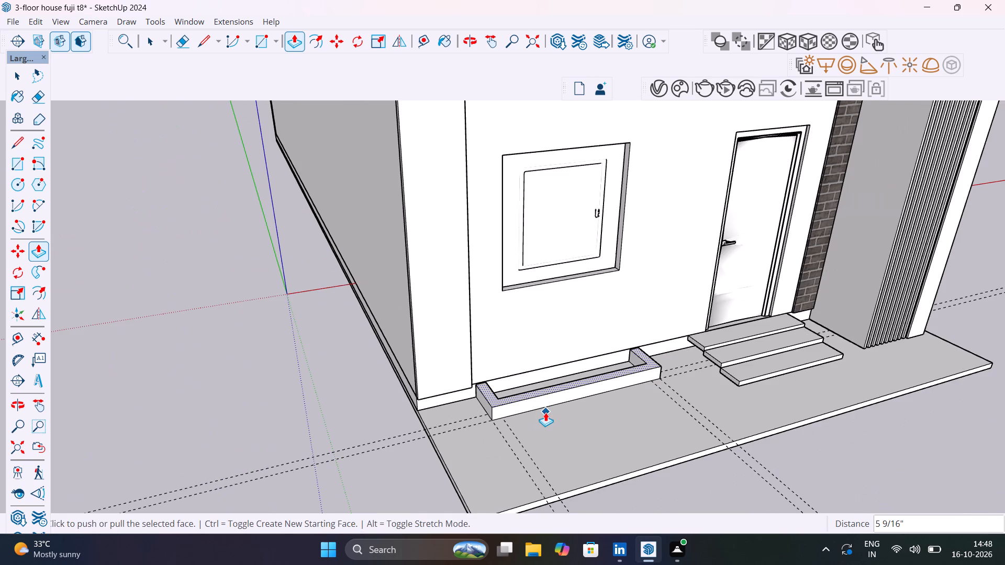
{"action": "key", "text": "space"}
{"action": "left_click", "coordinate": [376, 403]}
Examine the front facade with the new border, the entrance steps and the platform area around the vertical slats and pillar.
{"action": "scroll", "coordinate": [389, 405], "scroll_direction": "down", "scroll_amount": 8}
{"action": "middle_click_drag", "start_coordinate": [535, 434], "coordinate": [452, 367]}
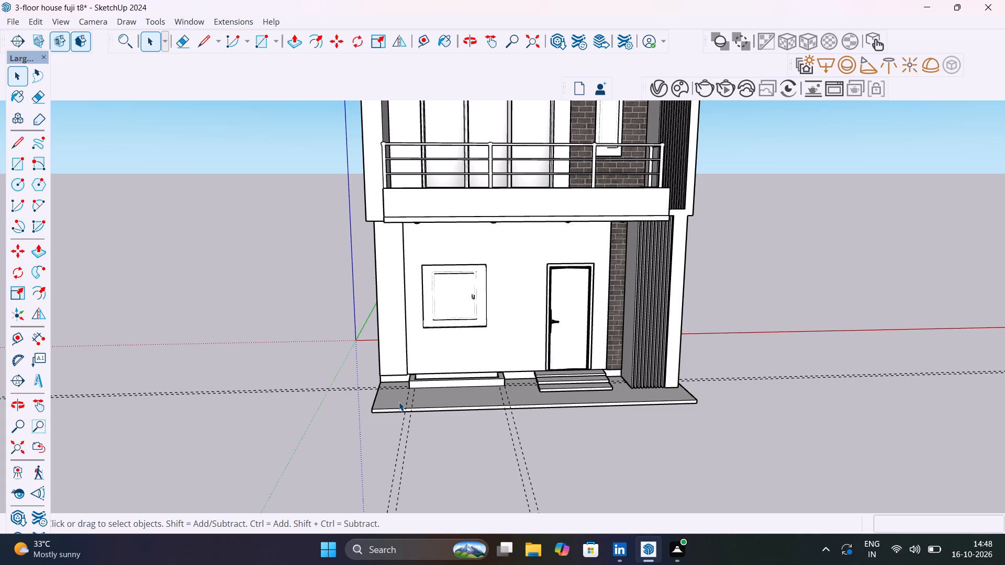
{"action": "middle_click_drag", "start_coordinate": [397, 401], "coordinate": [461, 427]}
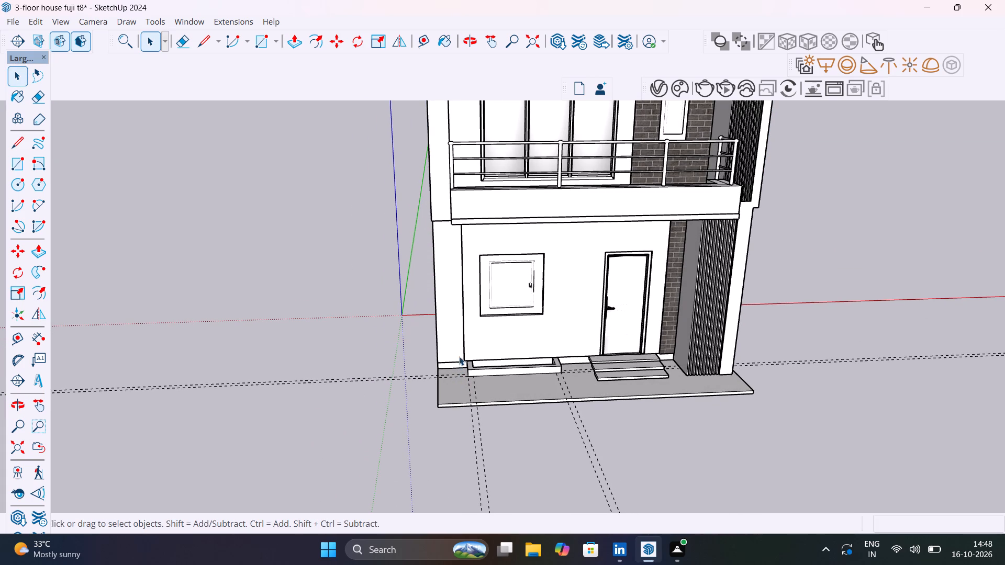
{"action": "scroll", "coordinate": [445, 372], "scroll_direction": "up", "scroll_amount": 5}
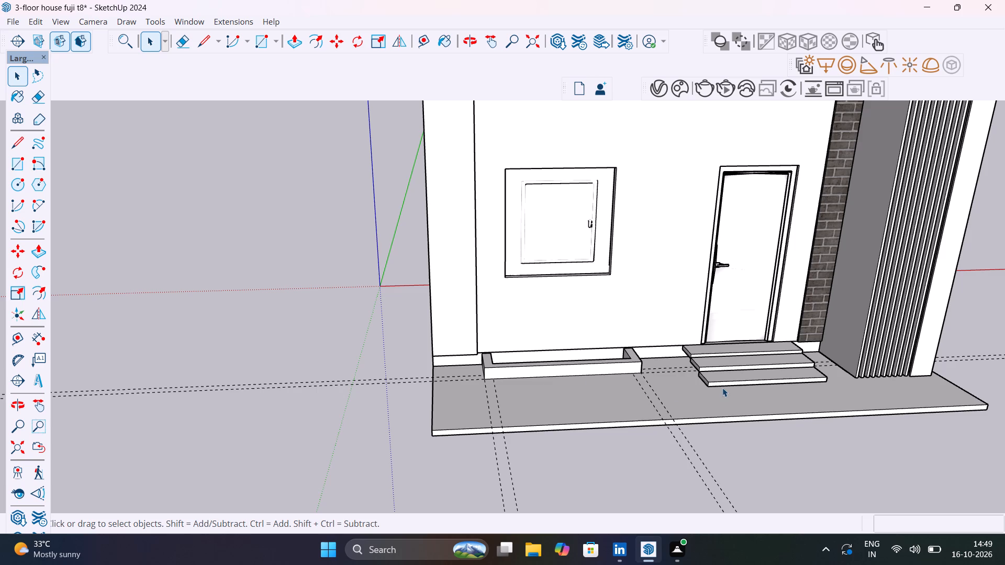
{"action": "middle_click_drag", "start_coordinate": [718, 388], "coordinate": [478, 372]}
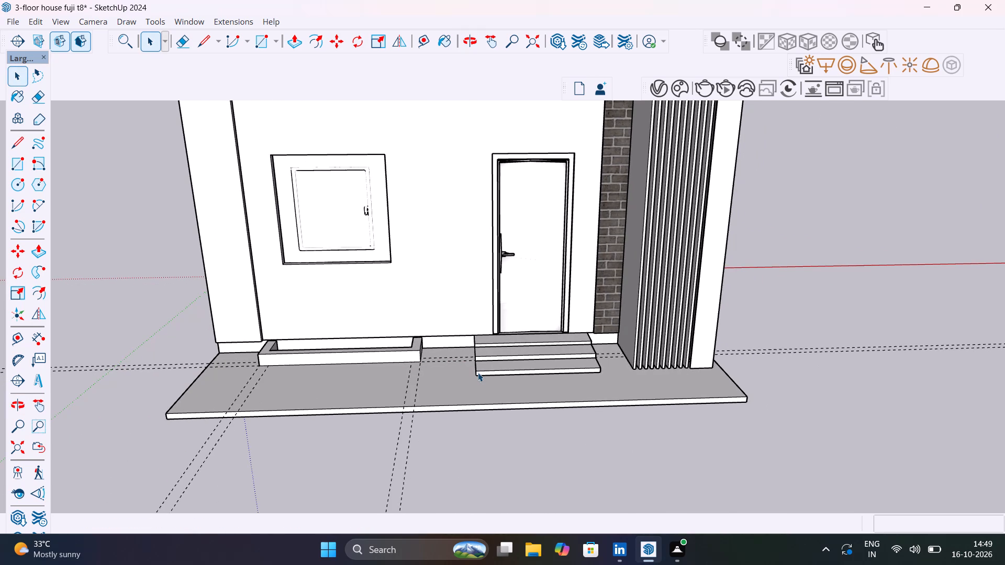
{"action": "scroll", "coordinate": [688, 370], "scroll_direction": "up", "scroll_amount": 8}
{"action": "middle_click_drag", "start_coordinate": [693, 381], "coordinate": [780, 360]}
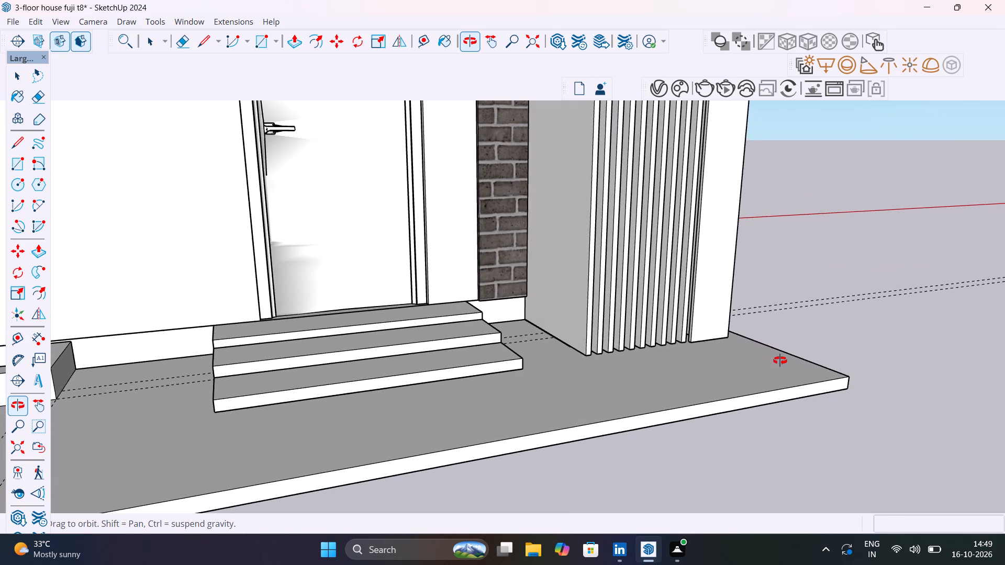
{"action": "middle_click_drag", "start_coordinate": [780, 360], "coordinate": [625, 388]}
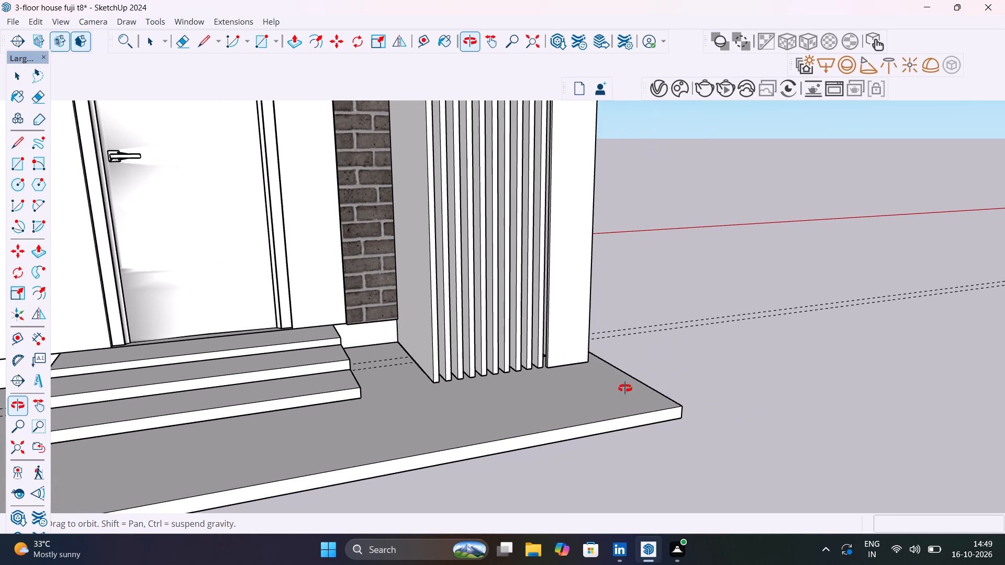
{"action": "middle_click_drag", "start_coordinate": [625, 388], "coordinate": [575, 417]}
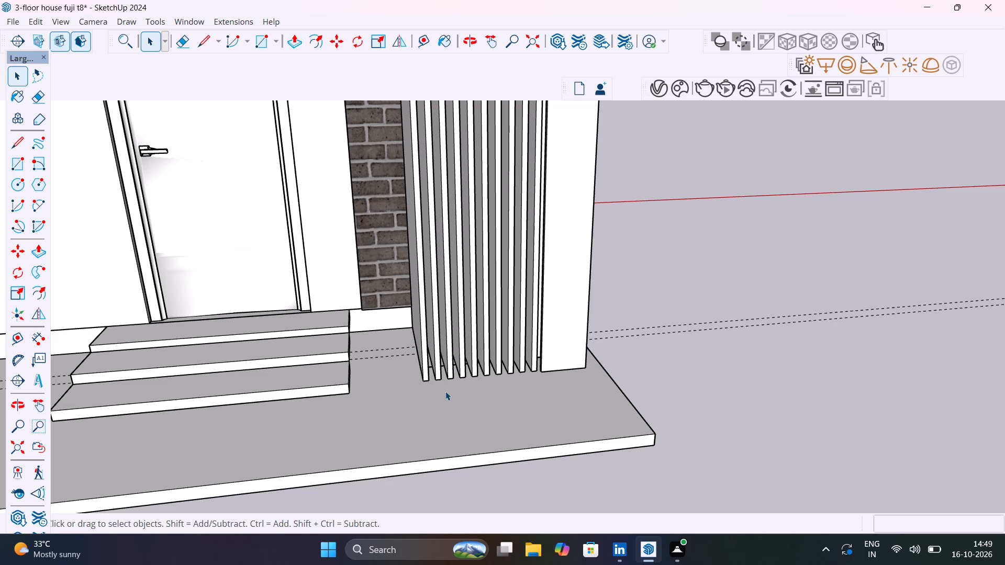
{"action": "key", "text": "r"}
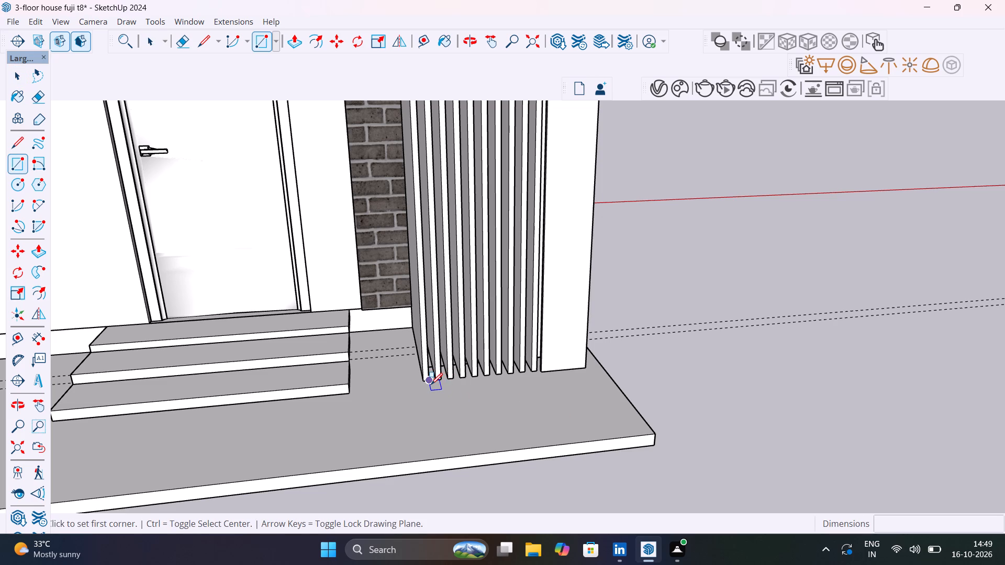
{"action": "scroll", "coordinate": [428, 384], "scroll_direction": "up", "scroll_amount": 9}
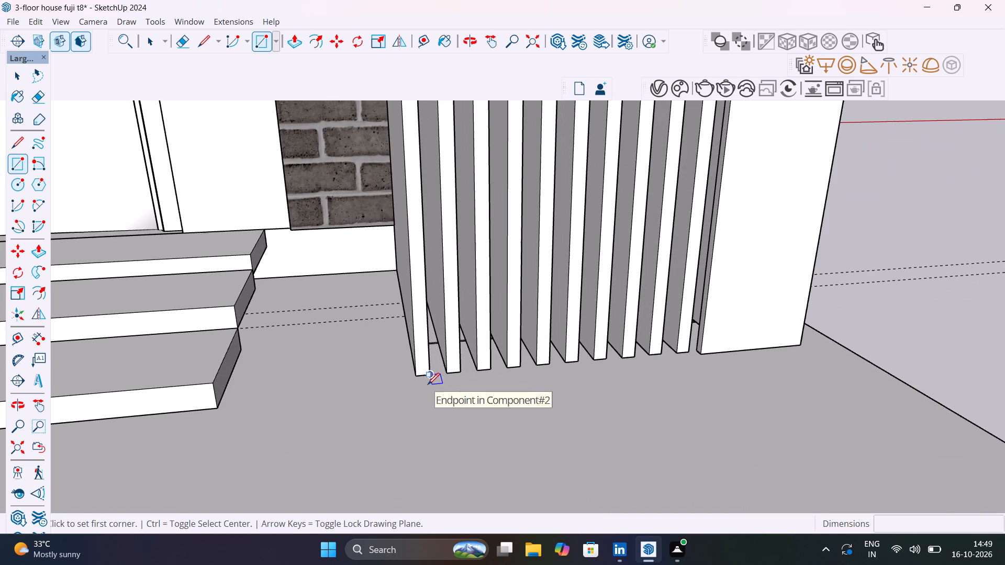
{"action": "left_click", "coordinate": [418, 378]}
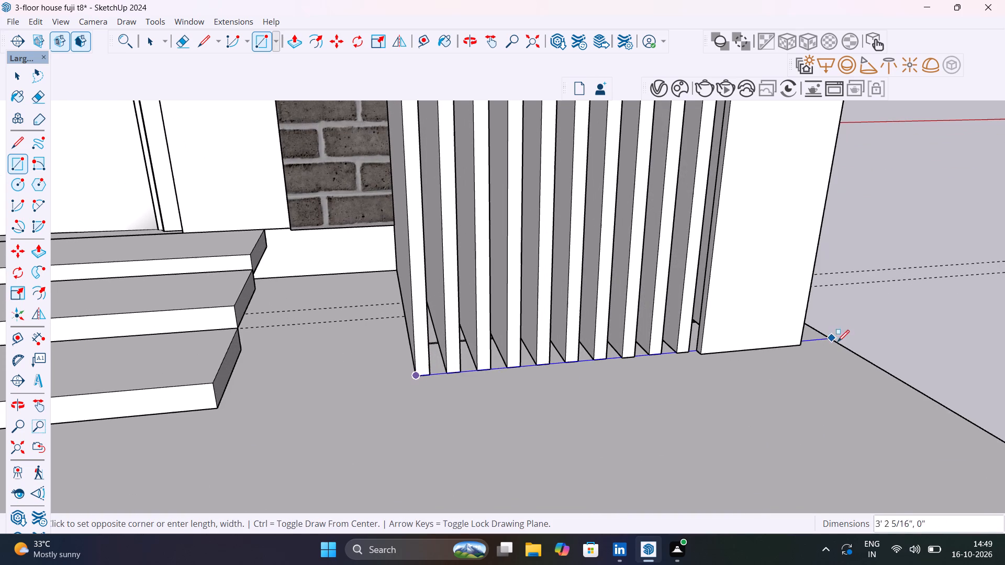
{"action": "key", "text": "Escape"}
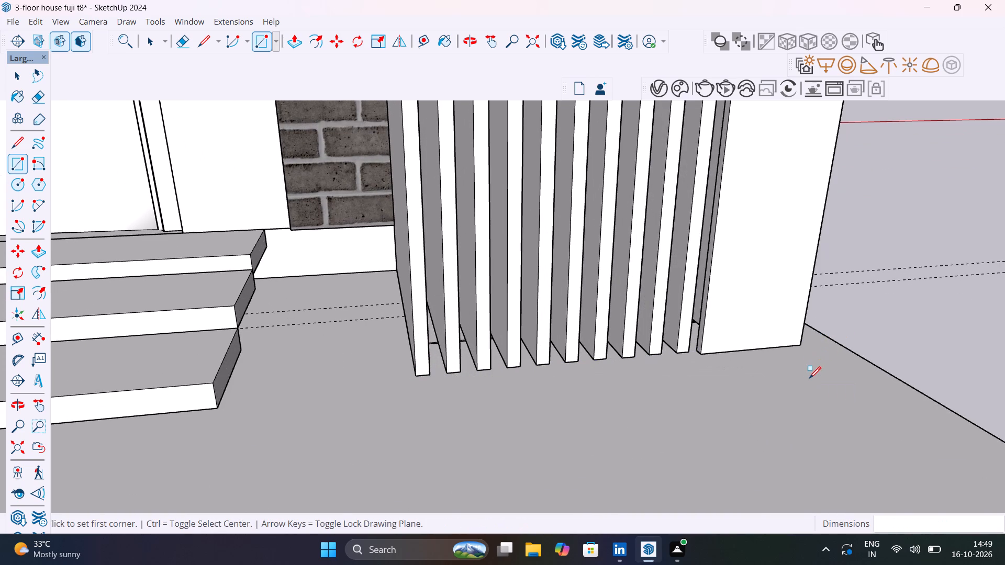
Place a platform guide about 9 1/4" out from the pillar's bottom front edge, and a cross guide through the outermost slat's front corner nearest the steps.
{"action": "key", "text": "t"}
{"action": "left_click", "coordinate": [768, 349]}
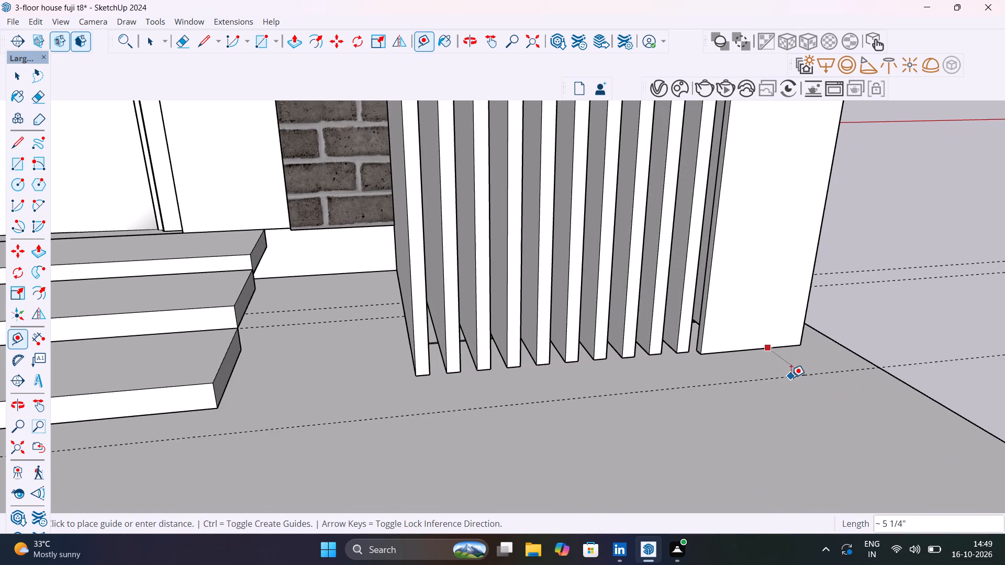
{"action": "left_click", "coordinate": [806, 401]}
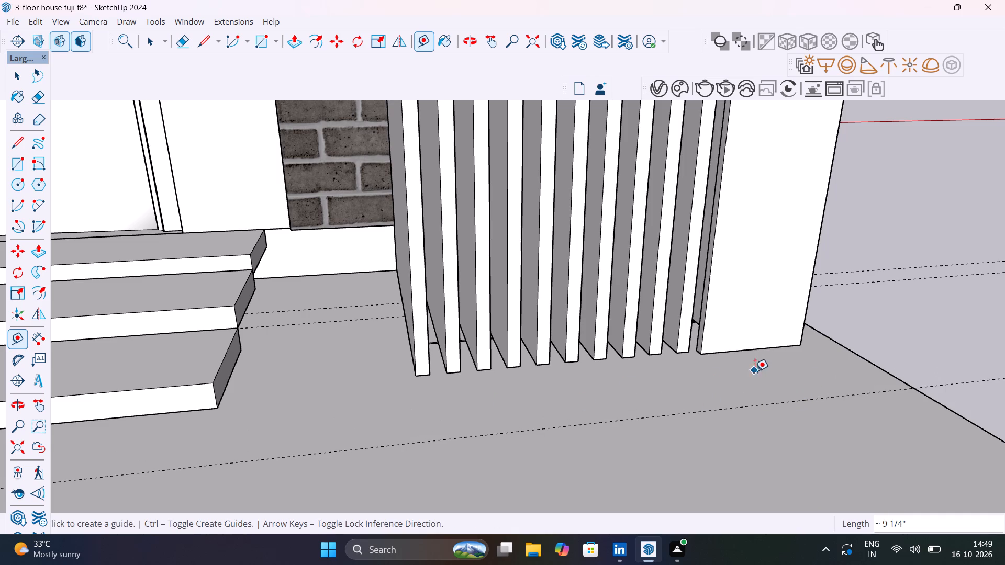
{"action": "left_click", "coordinate": [857, 356]}
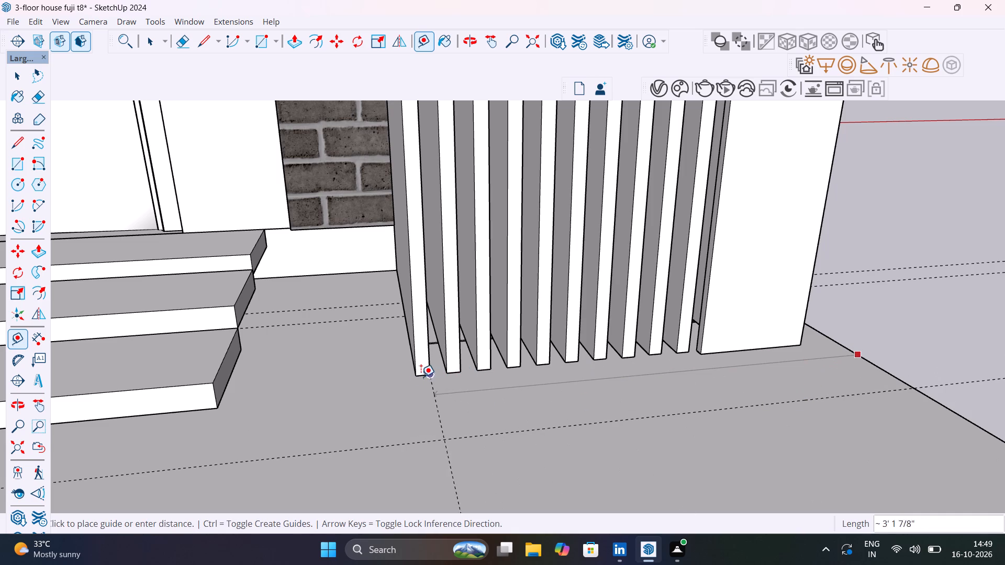
{"action": "left_click", "coordinate": [418, 377]}
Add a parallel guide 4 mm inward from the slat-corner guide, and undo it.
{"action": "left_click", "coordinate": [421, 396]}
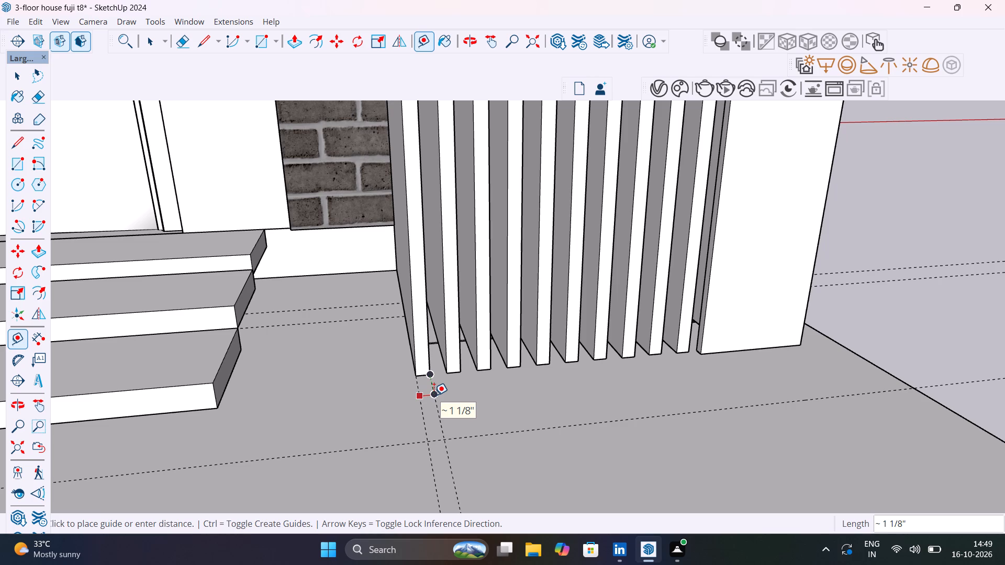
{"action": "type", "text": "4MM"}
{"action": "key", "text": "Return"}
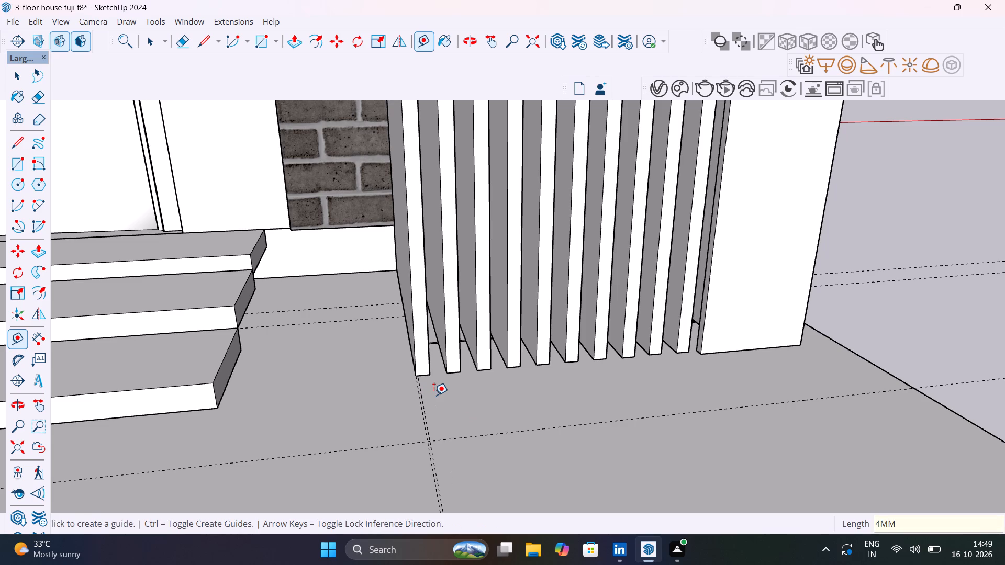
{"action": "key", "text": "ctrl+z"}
Add a parallel guide 1" from the slat-corner guide toward the pillar.
{"action": "left_click", "coordinate": [425, 414]}
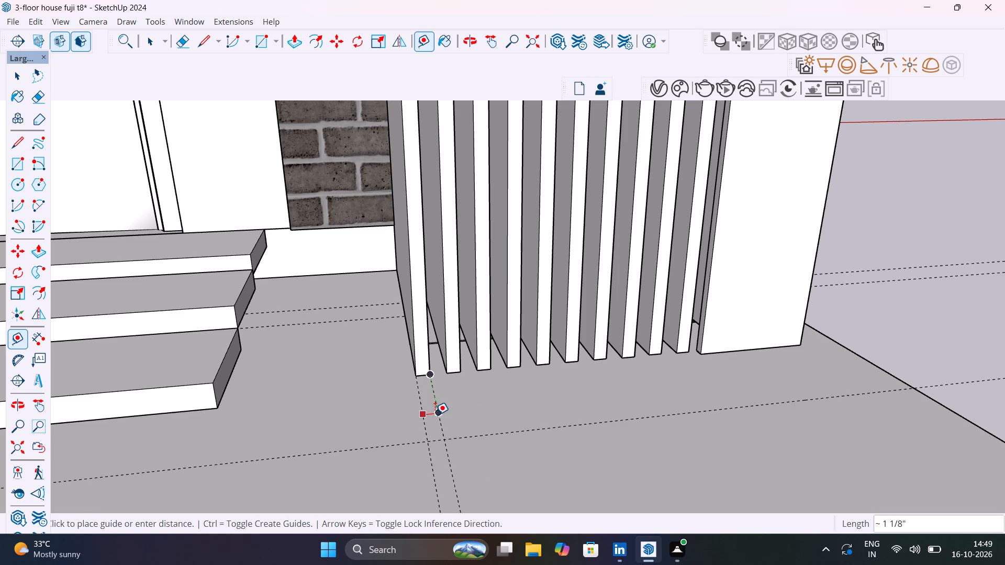
{"action": "type", "text": "1\""}
{"action": "key", "text": "Return"}
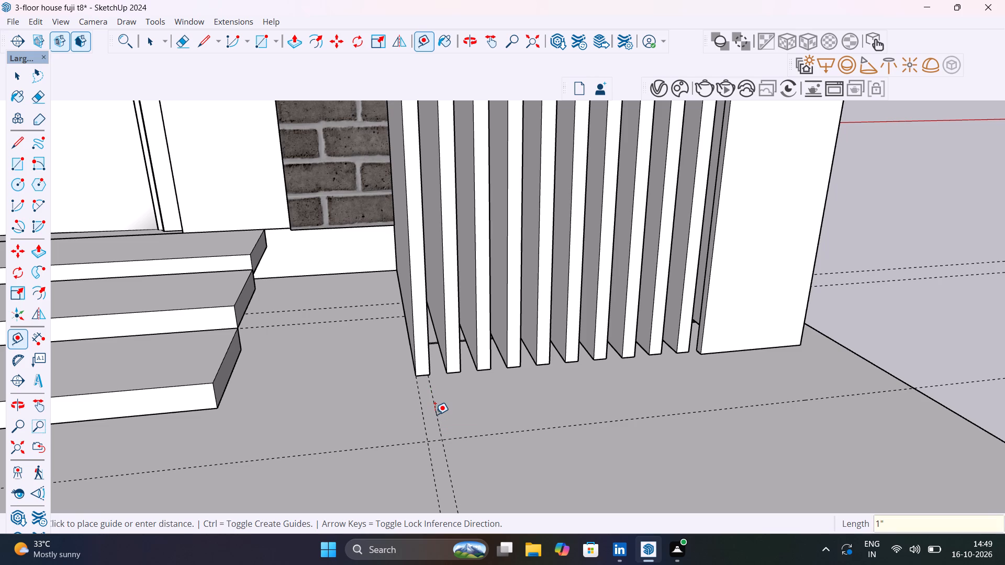
Place a cross guide through the pillar's outer bottom front corner and a parallel guide 1" from it toward the slats.
{"action": "left_click", "coordinate": [859, 355]}
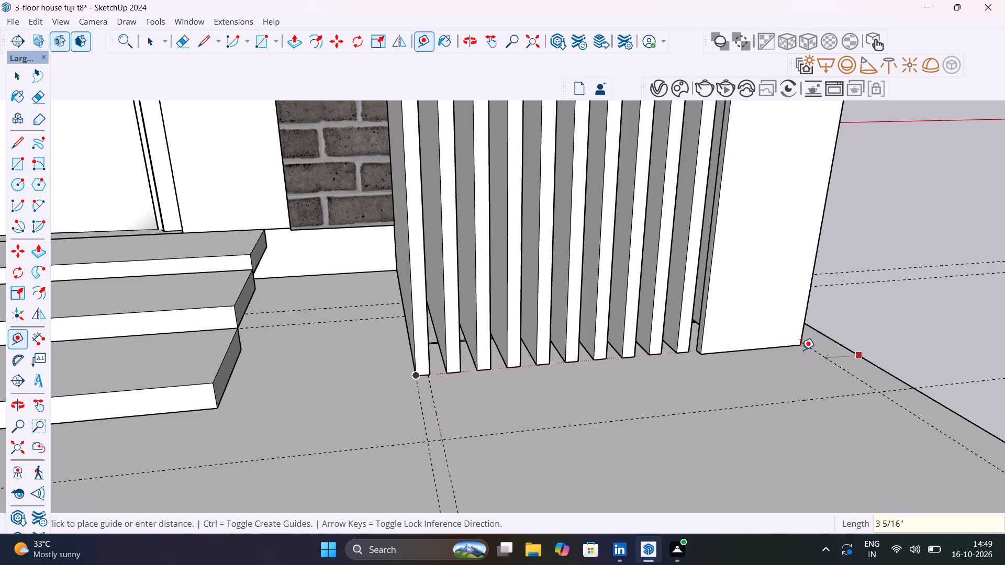
{"action": "scroll", "coordinate": [801, 350], "scroll_direction": "up", "scroll_amount": 9}
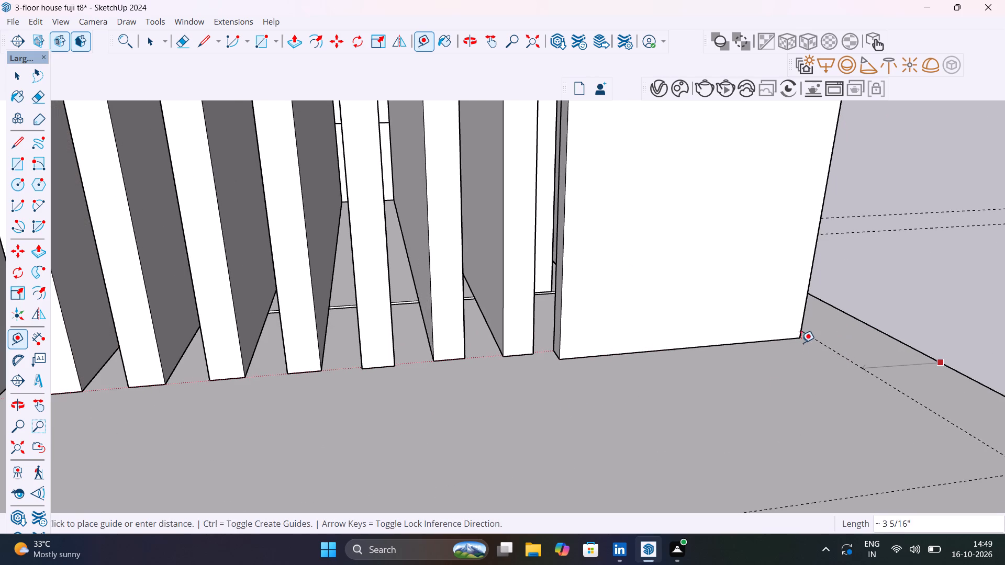
{"action": "left_click", "coordinate": [801, 338]}
{"action": "left_click", "coordinate": [830, 358]}
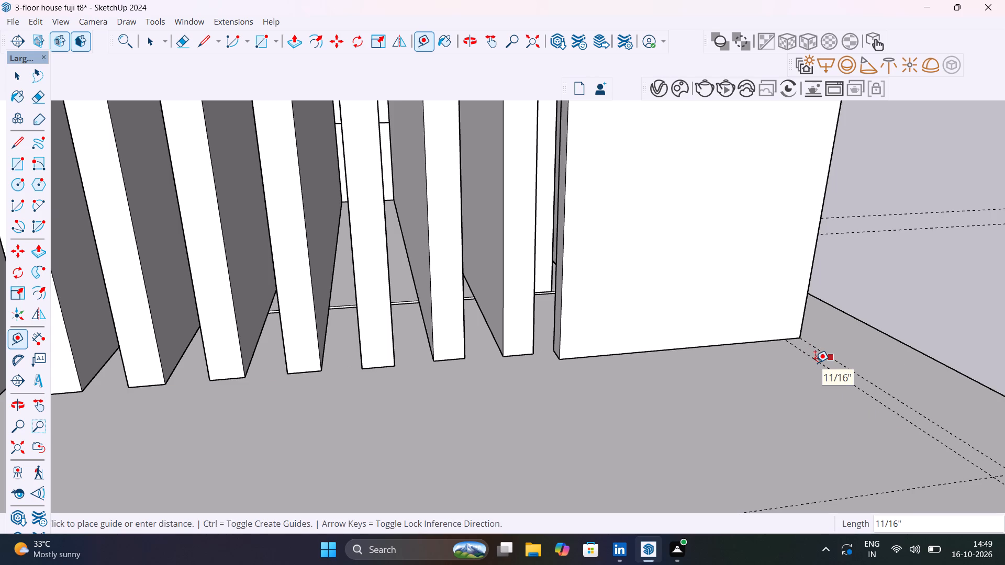
{"action": "type", "text": "1\""}
{"action": "key", "text": "Return"}
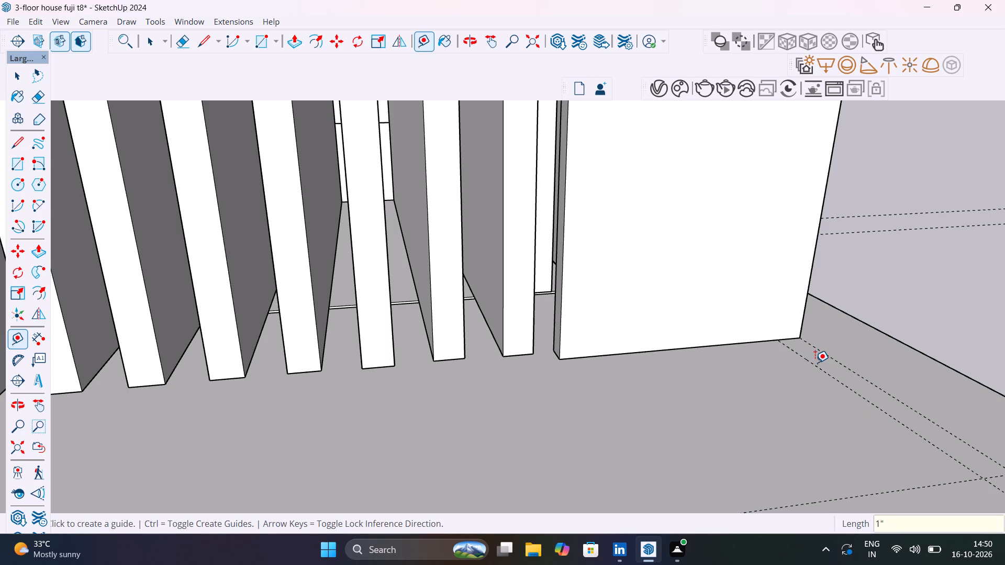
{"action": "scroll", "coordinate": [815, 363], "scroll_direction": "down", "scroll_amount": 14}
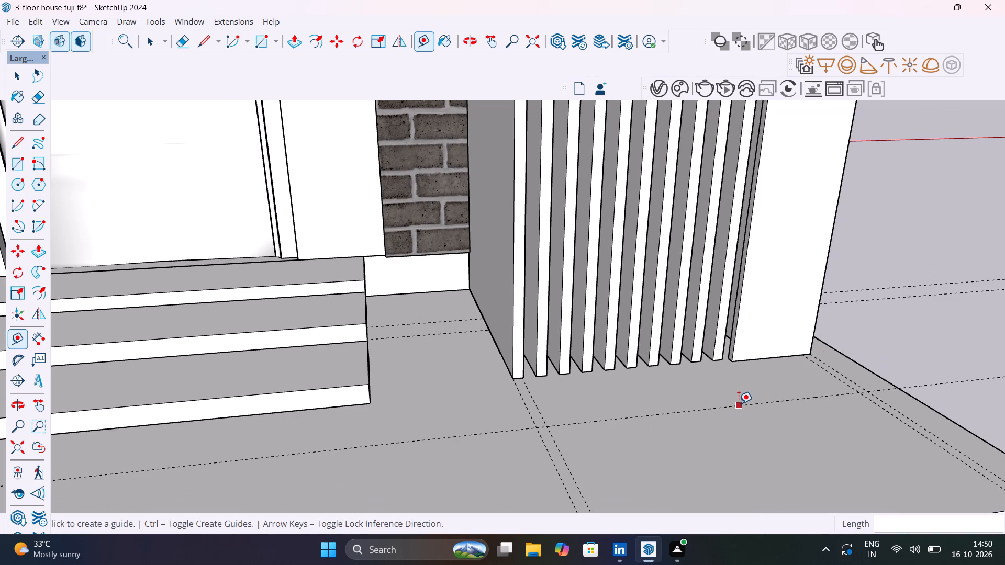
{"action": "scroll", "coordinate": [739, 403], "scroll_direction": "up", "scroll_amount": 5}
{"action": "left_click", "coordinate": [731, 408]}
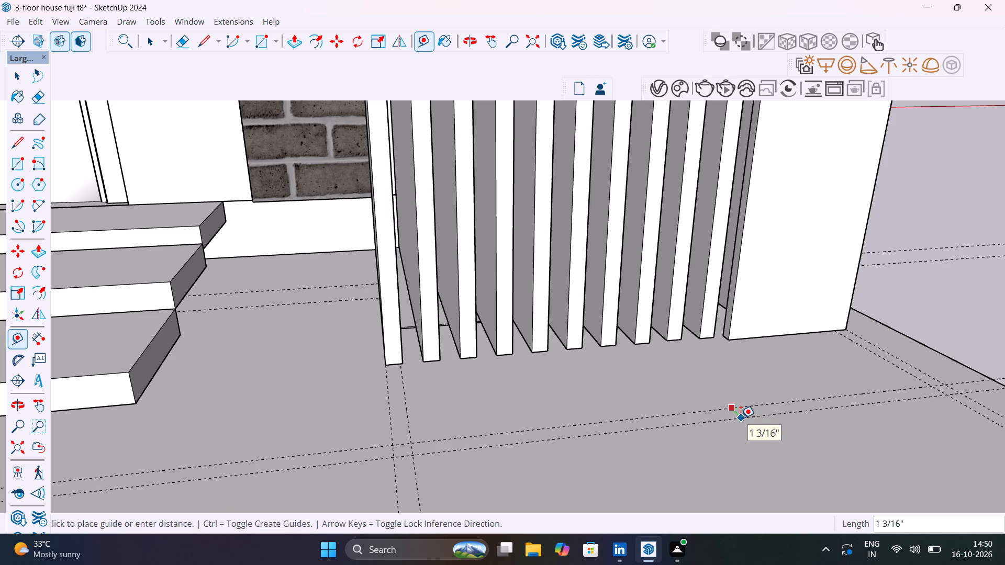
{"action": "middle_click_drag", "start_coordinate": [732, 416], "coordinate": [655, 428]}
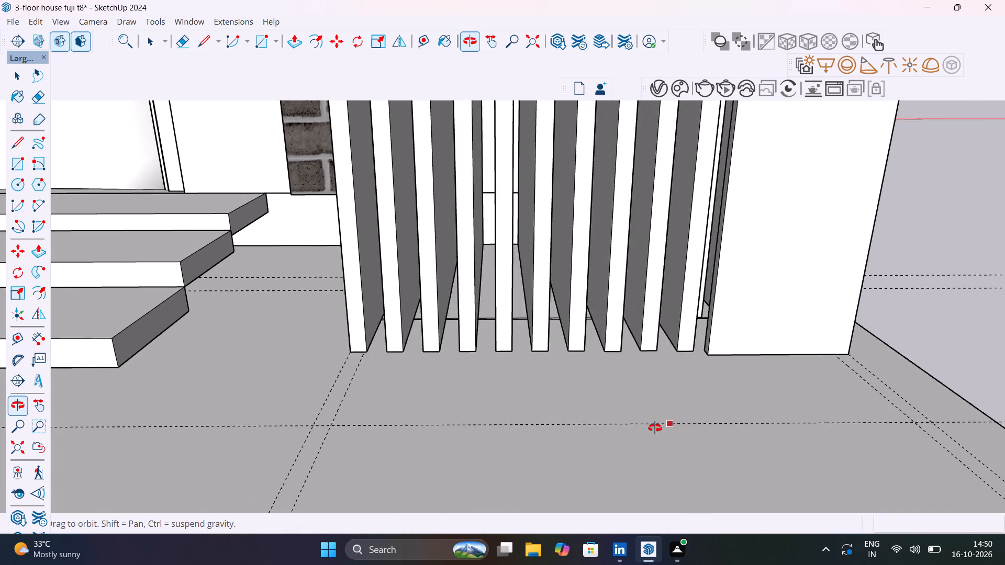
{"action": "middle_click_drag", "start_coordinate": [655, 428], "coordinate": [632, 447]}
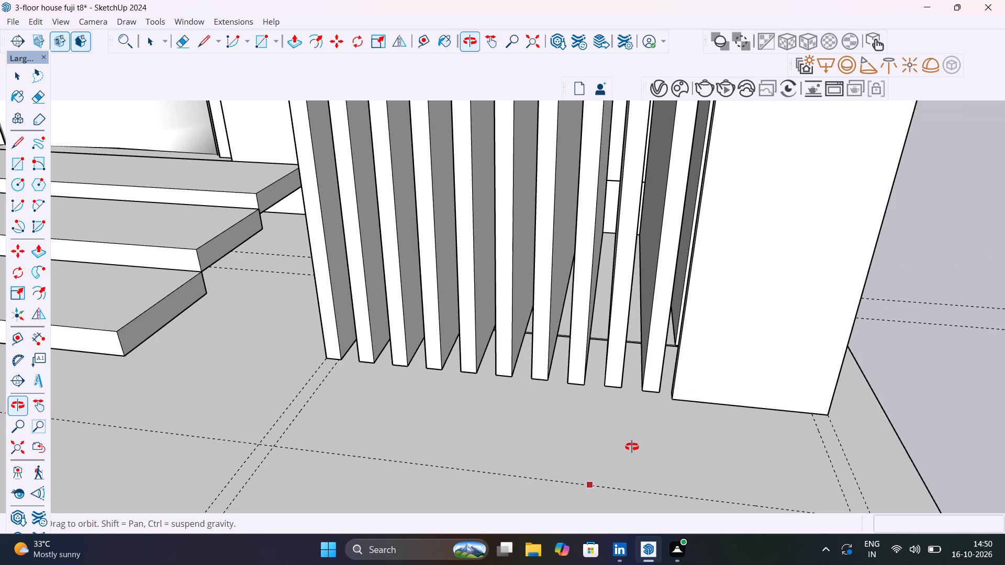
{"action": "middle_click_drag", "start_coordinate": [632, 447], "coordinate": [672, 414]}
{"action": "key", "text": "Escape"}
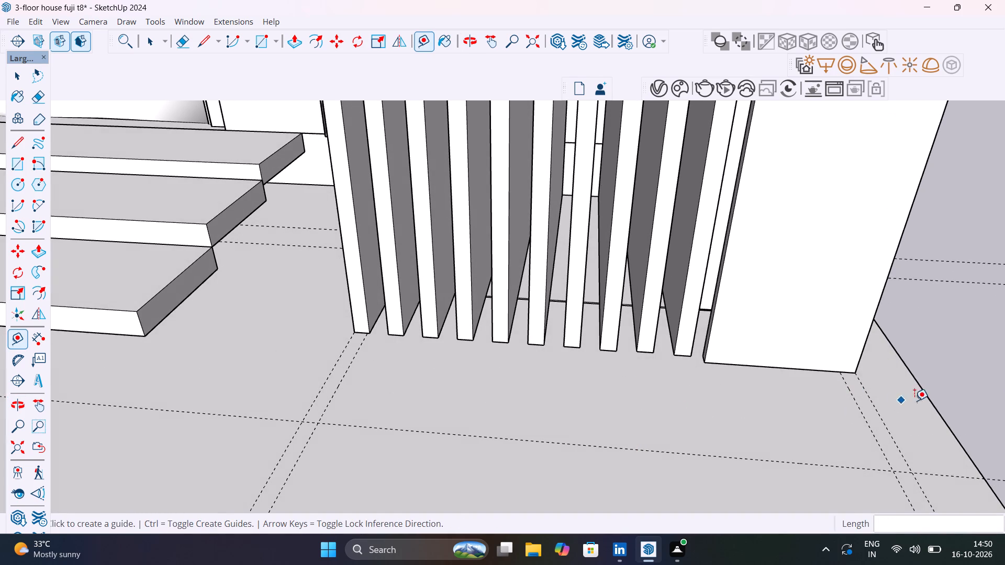
Place a cross guide through the pillar's bottom front corner nearest the slats and a parallel guide 1" from it toward the slats.
{"action": "left_click", "coordinate": [929, 396]}
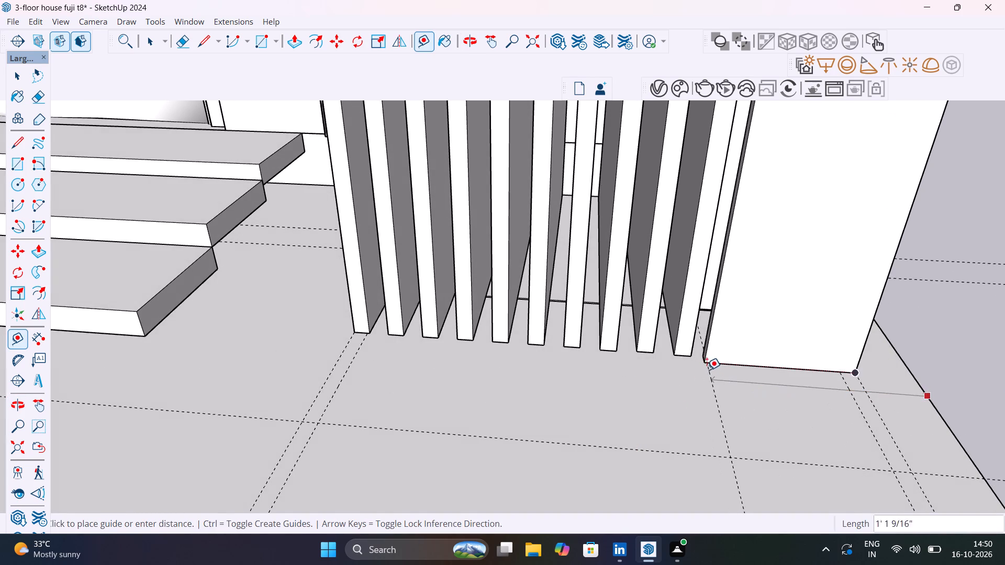
{"action": "left_click", "coordinate": [705, 364]}
{"action": "left_click", "coordinate": [711, 388]}
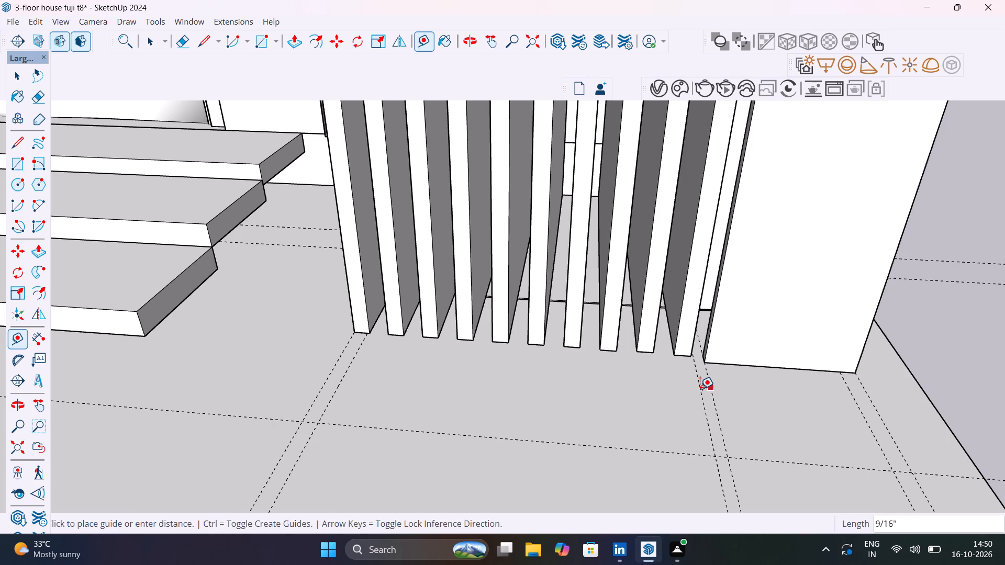
{"action": "type", "text": "1\""}
{"action": "key", "text": "Return"}
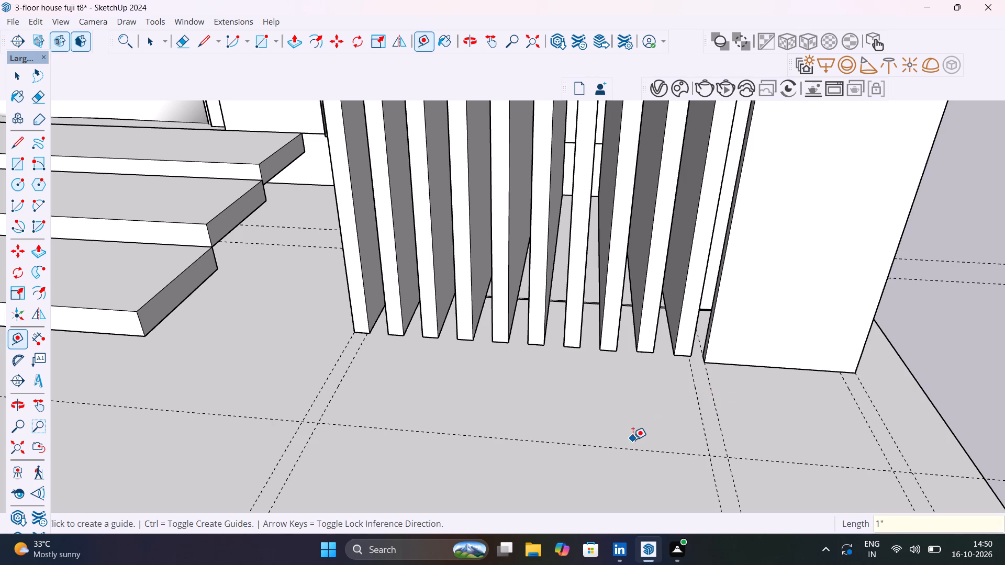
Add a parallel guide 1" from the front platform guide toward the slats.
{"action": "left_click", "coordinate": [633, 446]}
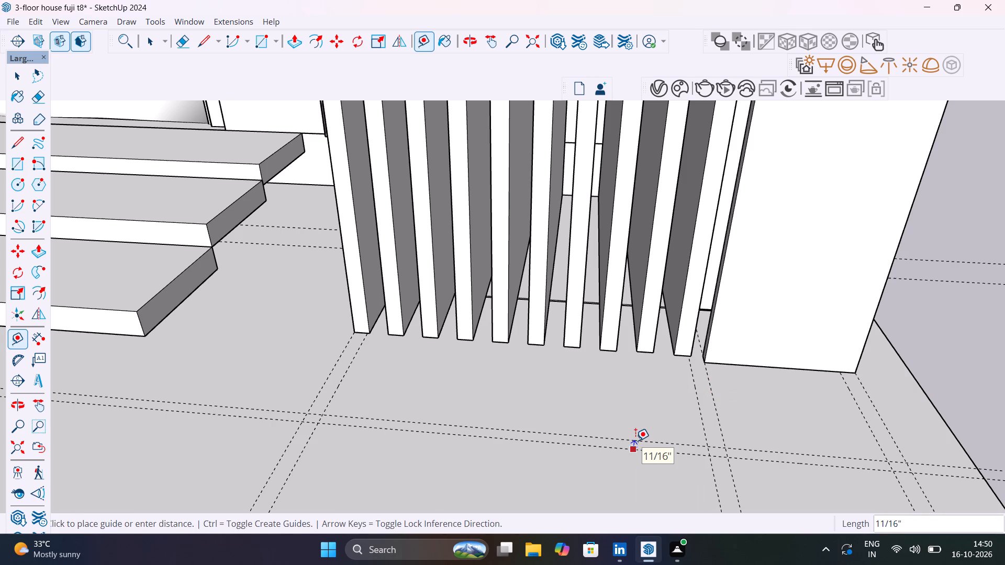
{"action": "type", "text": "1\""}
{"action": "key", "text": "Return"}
Draw a rectangle about 1" by 10 1/16" on the platform from the outermost slat's front corner to the outer front guide.
{"action": "key", "text": "space"}
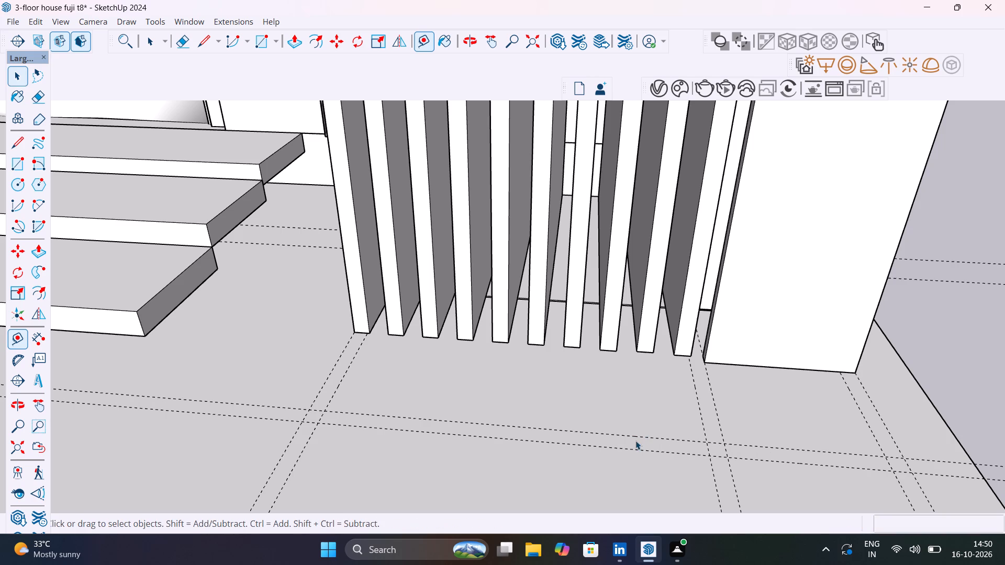
{"action": "key", "text": "r"}
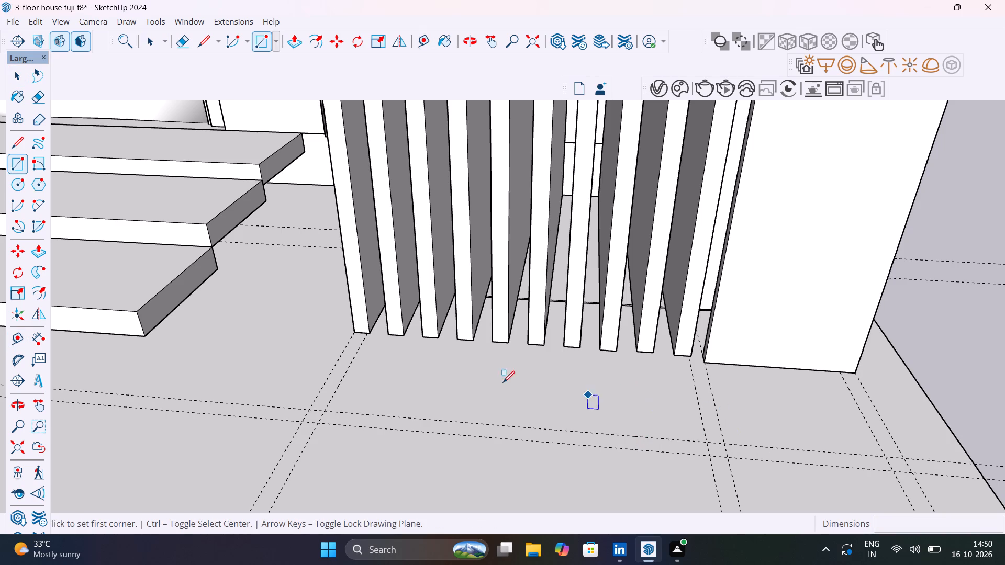
{"action": "left_click", "coordinate": [354, 335]}
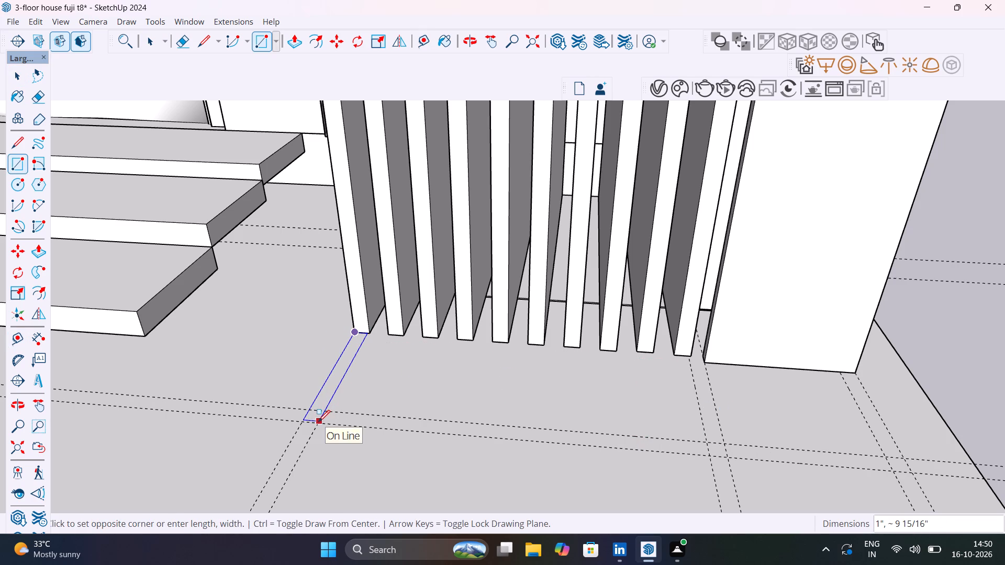
{"action": "scroll", "coordinate": [317, 422], "scroll_direction": "up", "scroll_amount": 8}
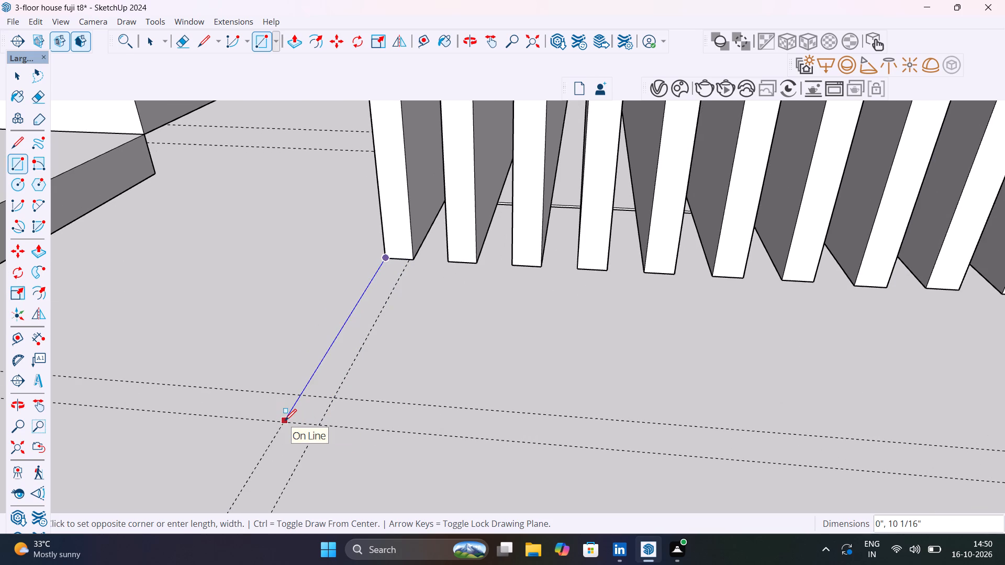
{"action": "key", "text": "Escape"}
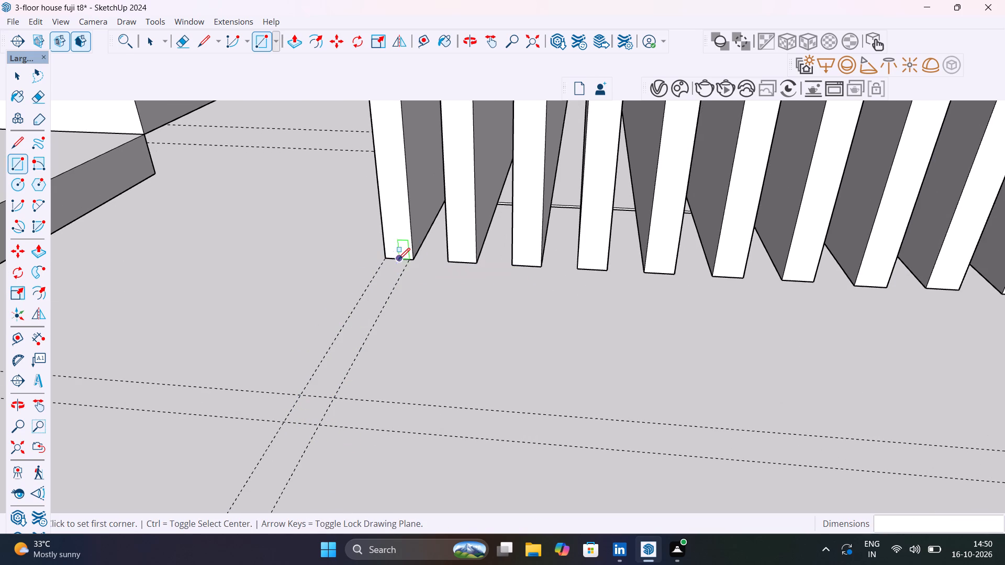
{"action": "left_click", "coordinate": [385, 259]}
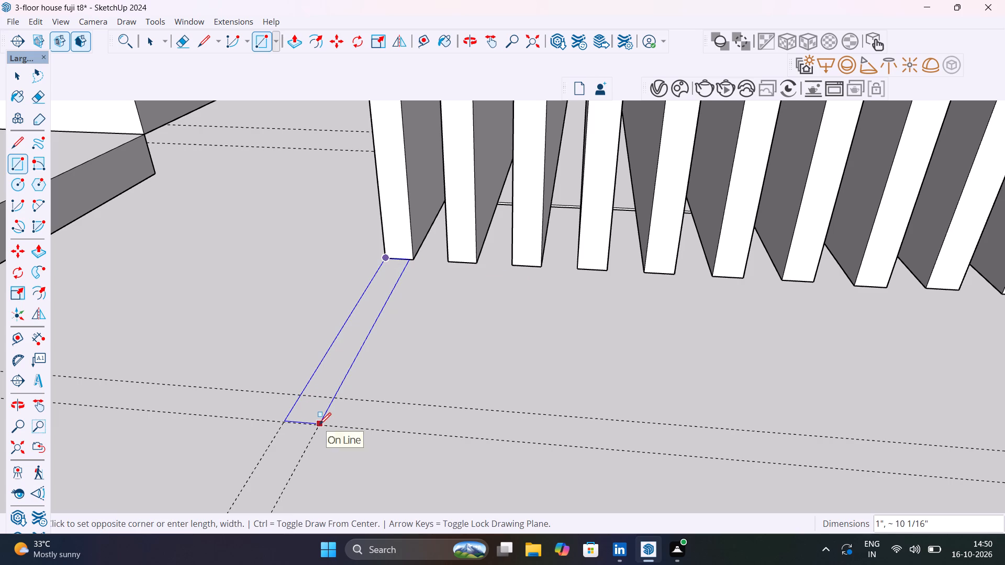
{"action": "left_click", "coordinate": [319, 424]}
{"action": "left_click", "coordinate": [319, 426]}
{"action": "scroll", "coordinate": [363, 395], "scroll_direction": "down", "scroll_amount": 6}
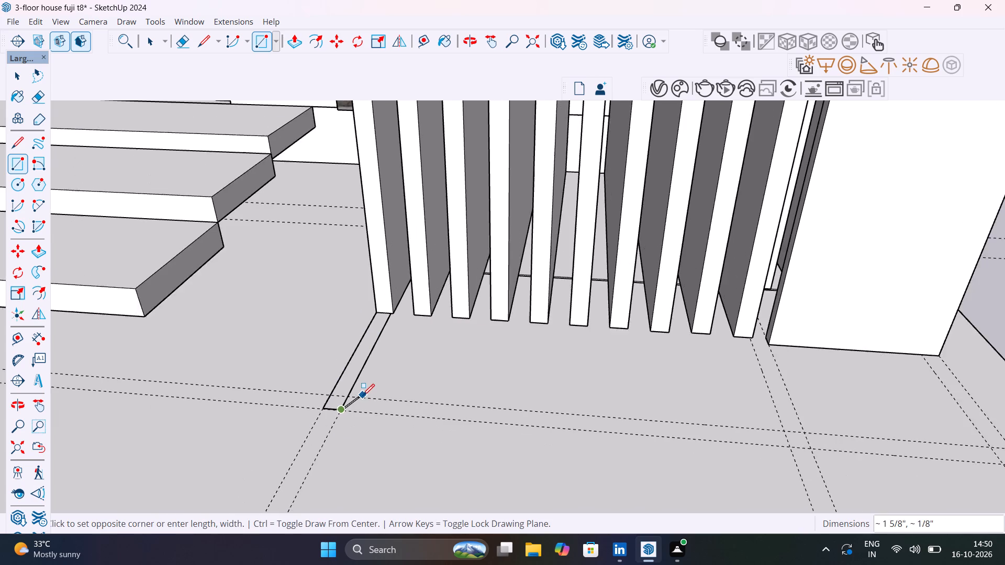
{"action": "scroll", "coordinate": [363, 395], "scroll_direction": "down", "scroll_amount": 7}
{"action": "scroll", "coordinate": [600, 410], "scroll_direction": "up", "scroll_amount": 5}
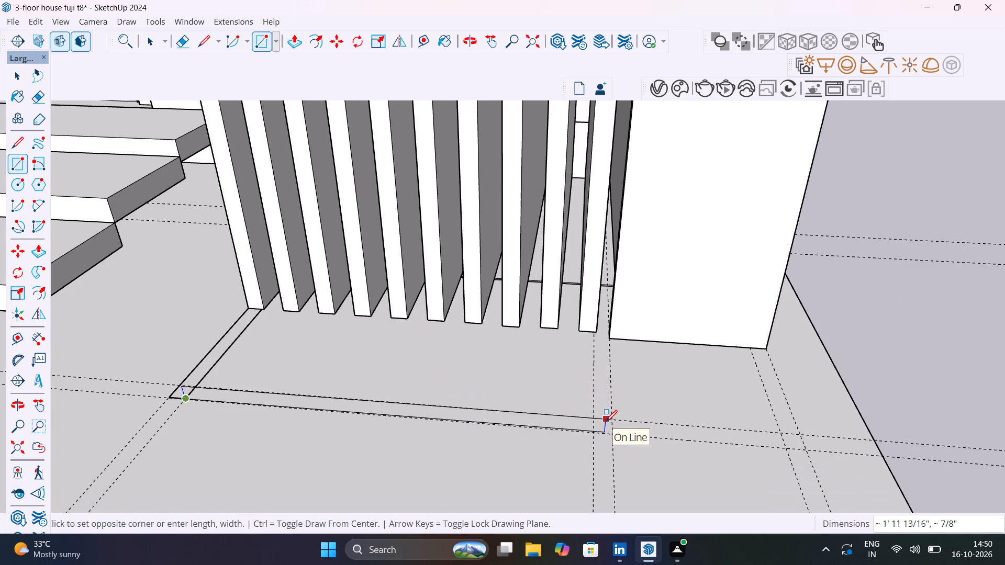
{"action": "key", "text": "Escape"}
Draw a 1" wide rectangle on the platform from the pillar's slat-side front corner to the outer front guide.
{"action": "left_click", "coordinate": [609, 340]}
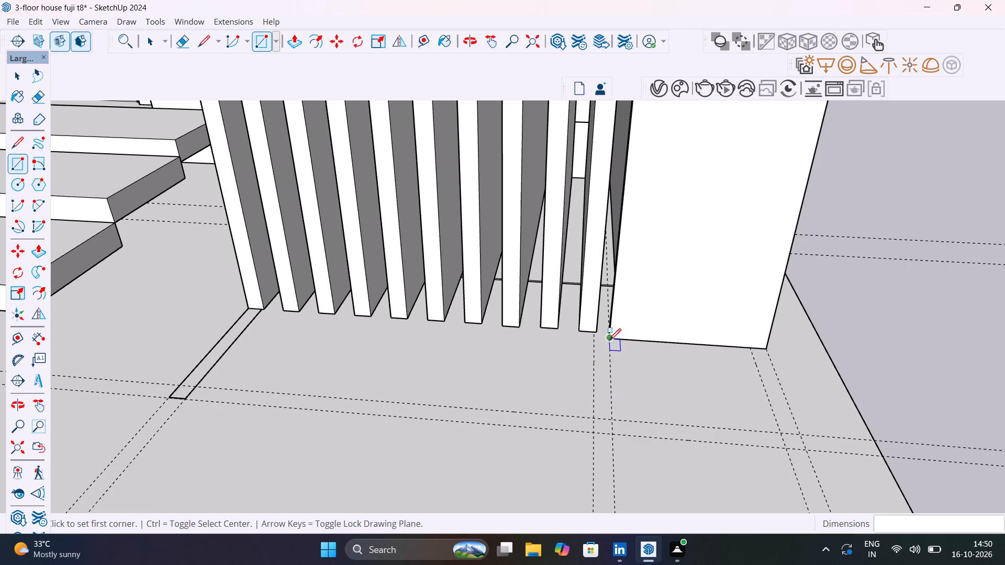
{"action": "left_click", "coordinate": [595, 428]}
{"action": "left_click", "coordinate": [595, 432]}
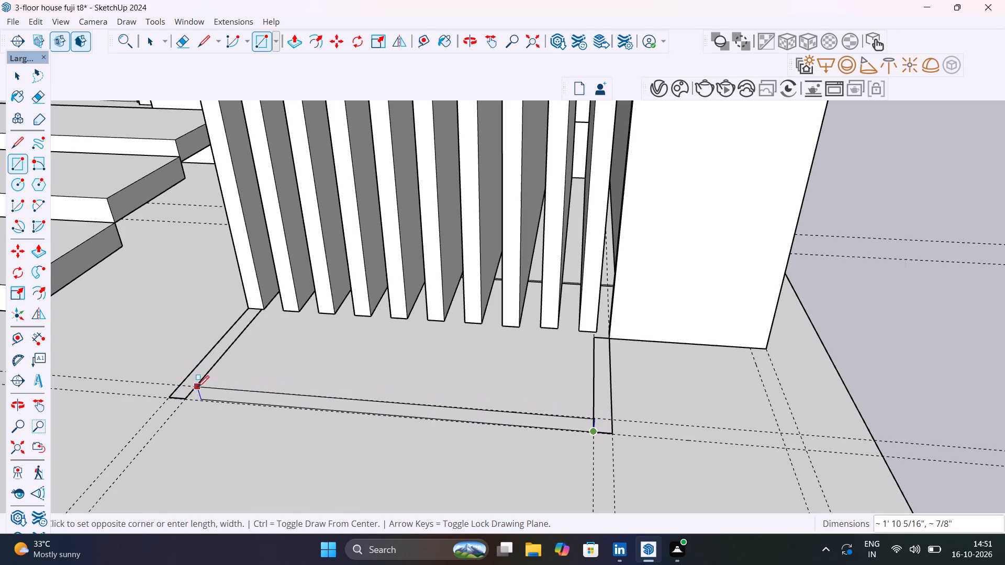
{"action": "key", "text": "Escape"}
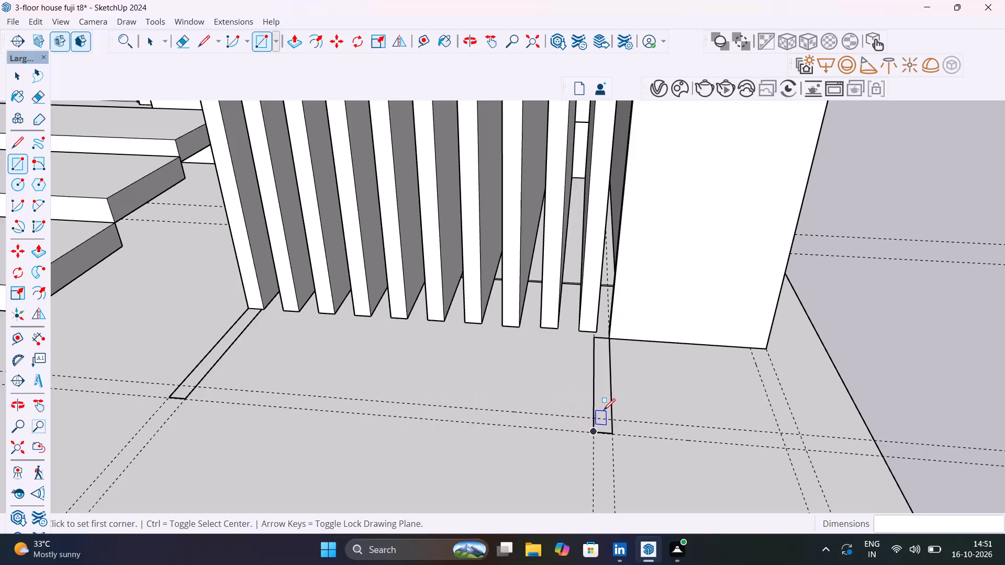
{"action": "scroll", "coordinate": [591, 417], "scroll_direction": "up", "scroll_amount": 8}
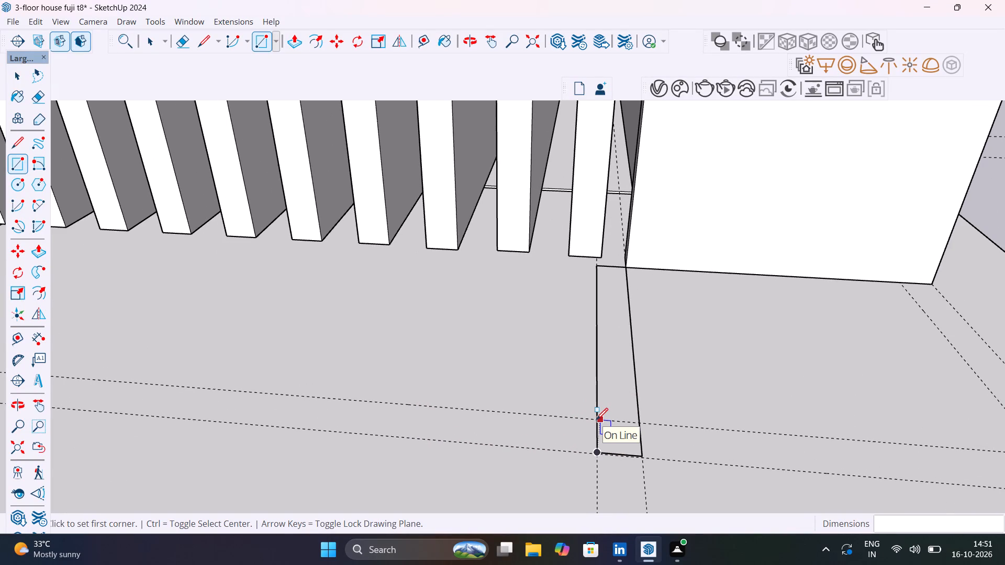
{"action": "scroll", "coordinate": [601, 418], "scroll_direction": "down", "scroll_amount": 8}
{"action": "key", "text": "space"}
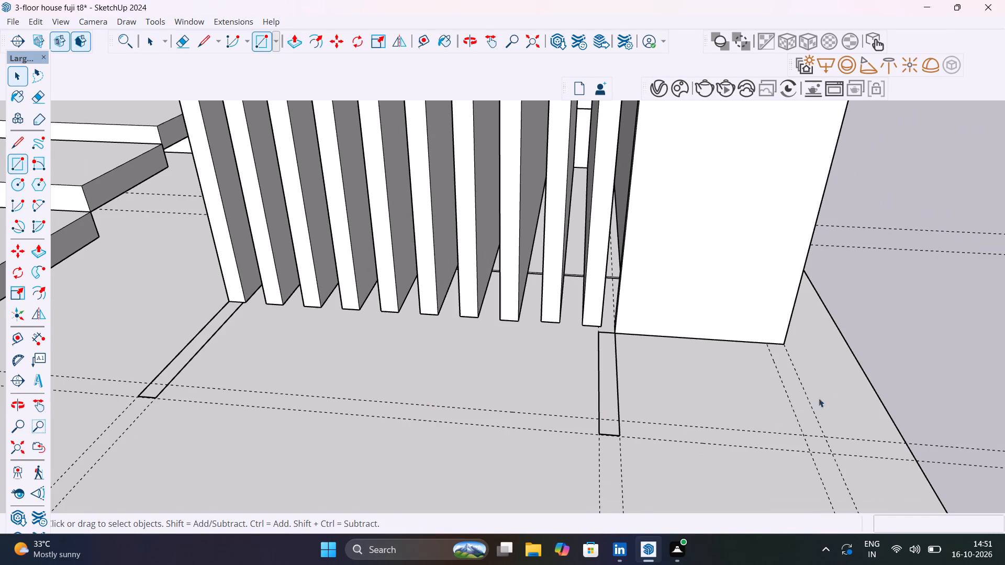
{"action": "left_click", "coordinate": [910, 349]}
Delete the two parallel guides running across the platform in front of the slats.
{"action": "middle_click_drag", "start_coordinate": [508, 415], "coordinate": [852, 340]}
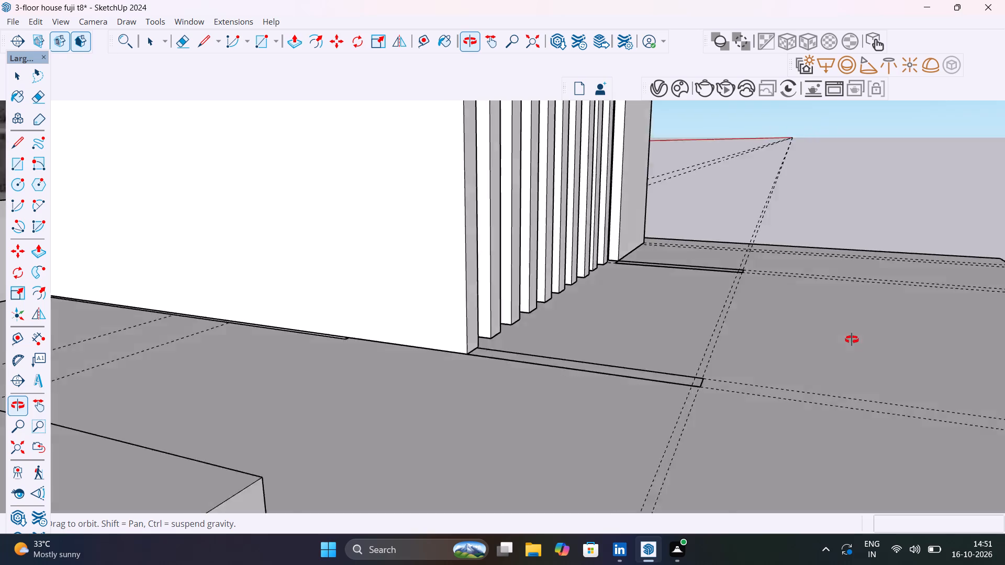
{"action": "middle_click_drag", "start_coordinate": [852, 340], "coordinate": [728, 381]}
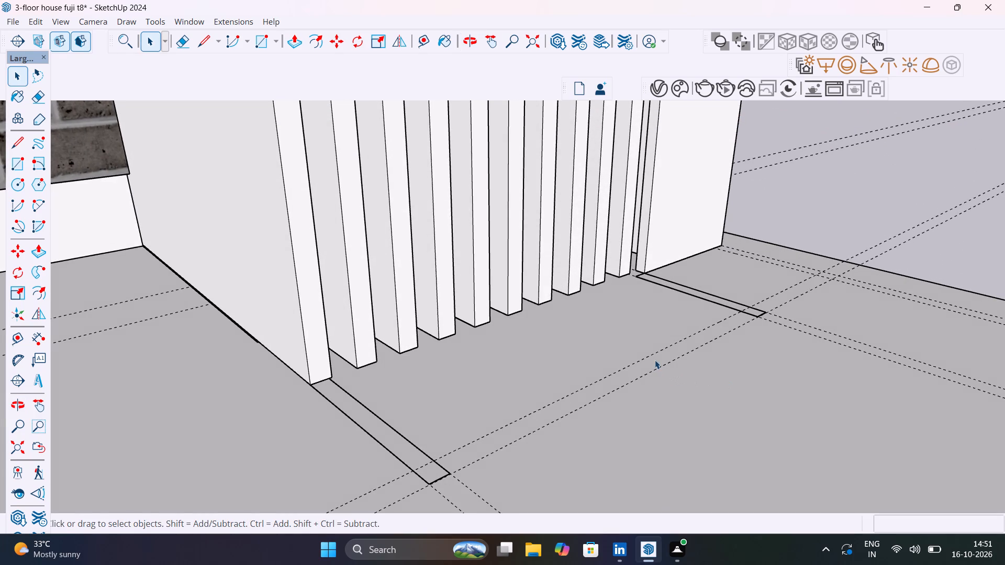
{"action": "left_click", "coordinate": [655, 357]}
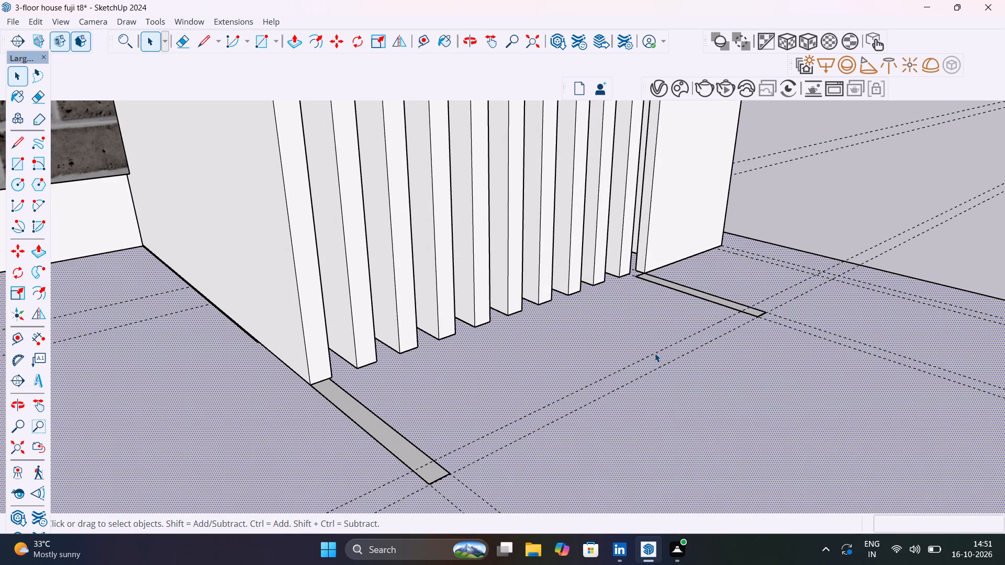
{"action": "left_click", "coordinate": [655, 353]}
{"action": "key", "text": "Delete"}
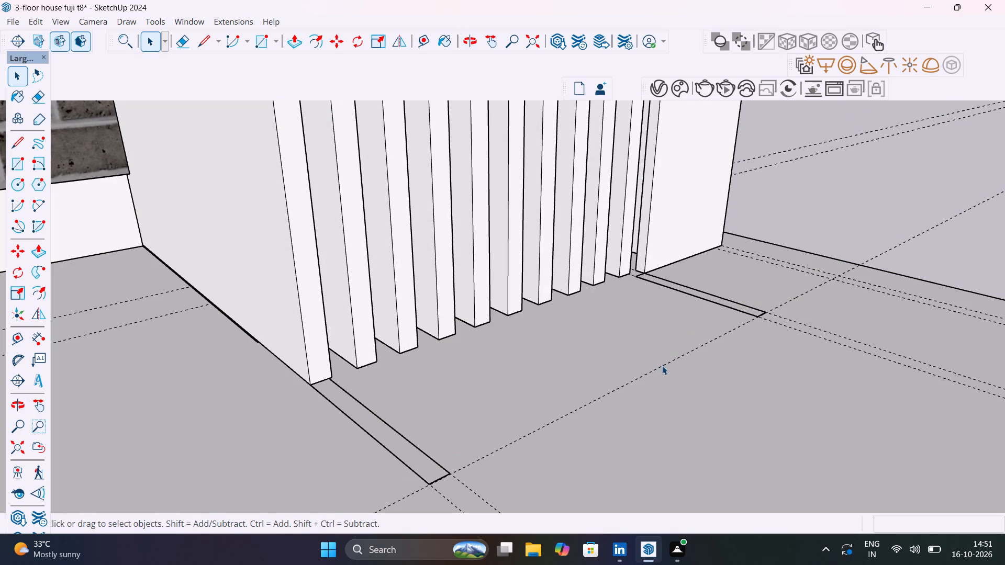
{"action": "left_click", "coordinate": [663, 366]}
{"action": "key", "text": "Delete"}
Place a guide parallel to the platform's front edge, about 1' 6 3/4" inward, along the outer ends of both strips.
{"action": "scroll", "coordinate": [666, 367], "scroll_direction": "down", "scroll_amount": 11}
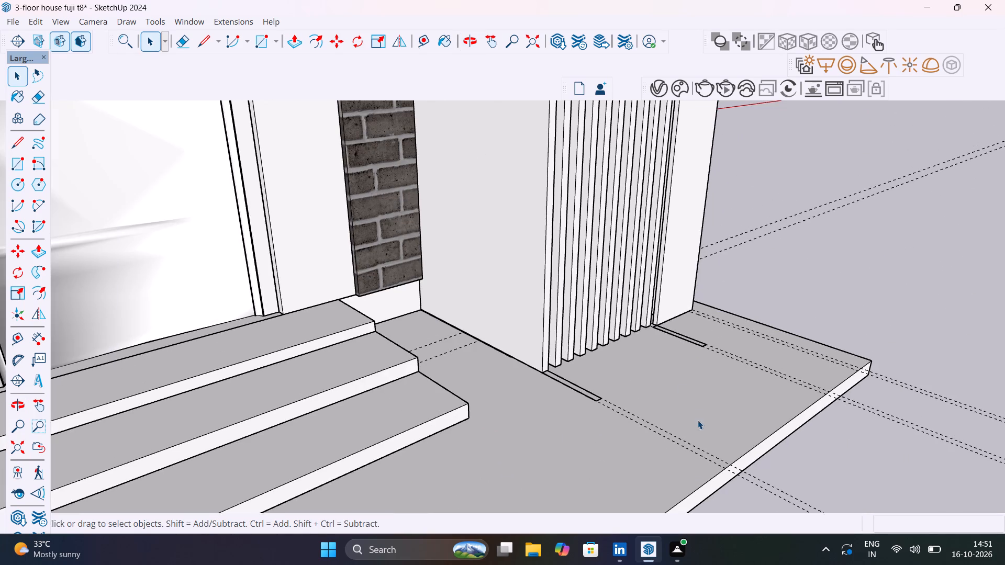
{"action": "middle_click_drag", "start_coordinate": [698, 419], "coordinate": [687, 465]}
{"action": "key", "text": "t"}
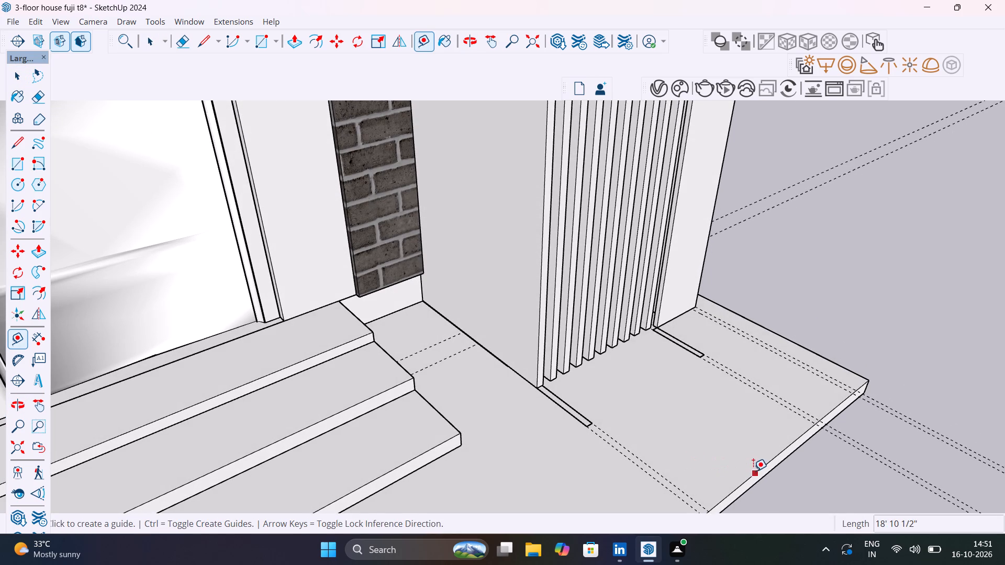
{"action": "left_click", "coordinate": [753, 471]}
{"action": "left_click", "coordinate": [621, 397]}
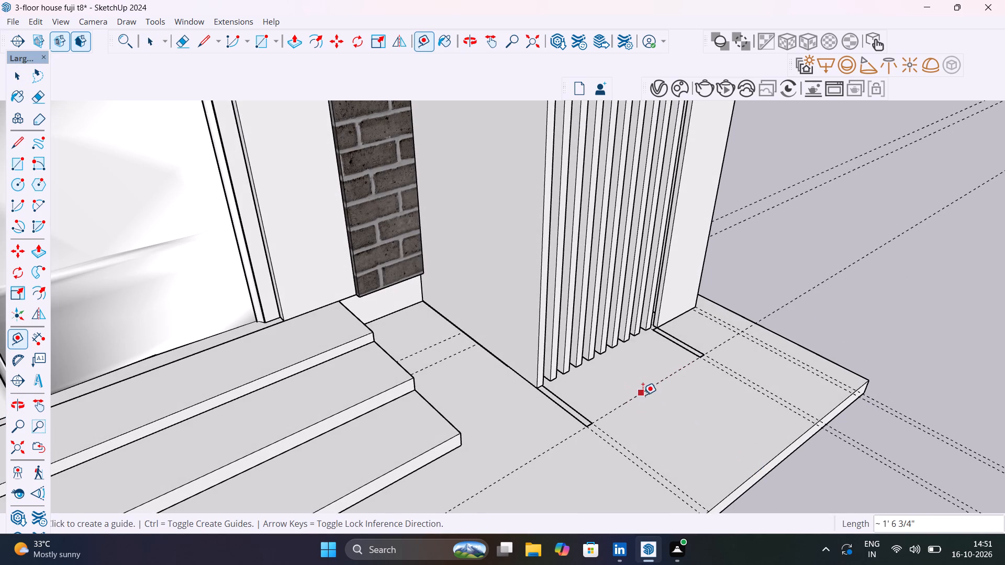
Place a guide 1" inward toward the slats from the guide along the outer ends of both strips.
{"action": "left_click", "coordinate": [642, 390]}
{"action": "scroll", "coordinate": [631, 380], "scroll_direction": "up", "scroll_amount": 5}
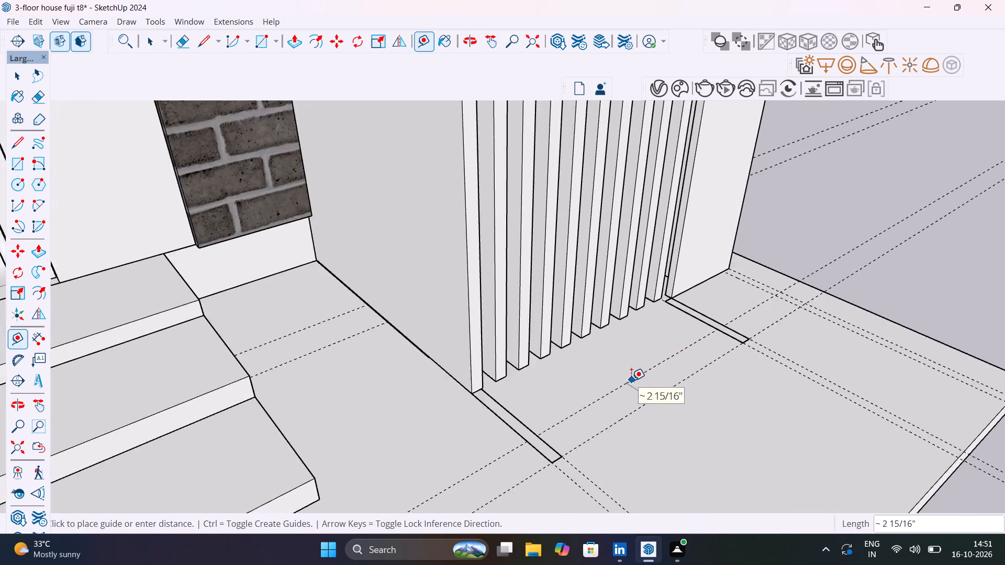
{"action": "scroll", "coordinate": [631, 380], "scroll_direction": "up", "scroll_amount": 3}
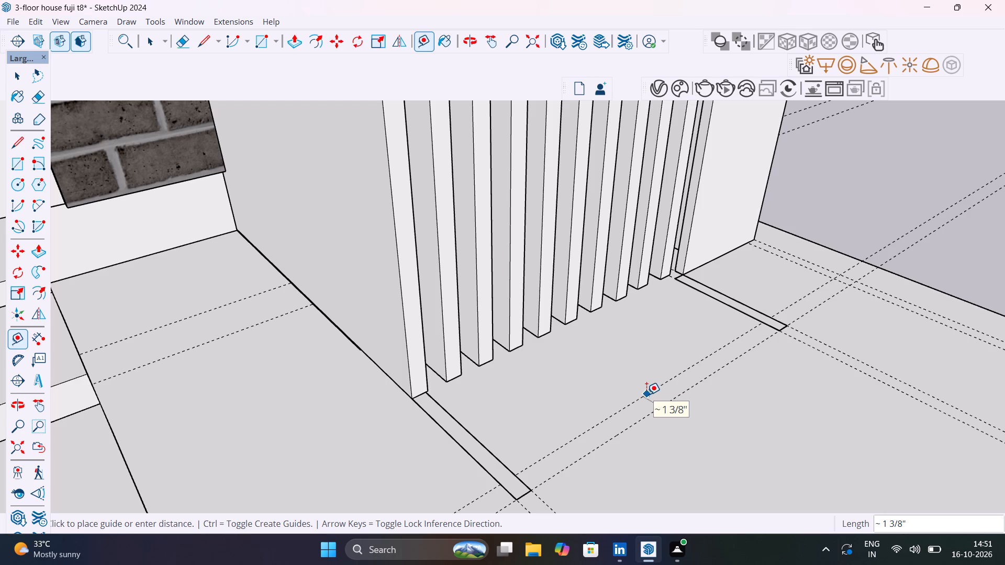
{"action": "type", "text": "1\""}
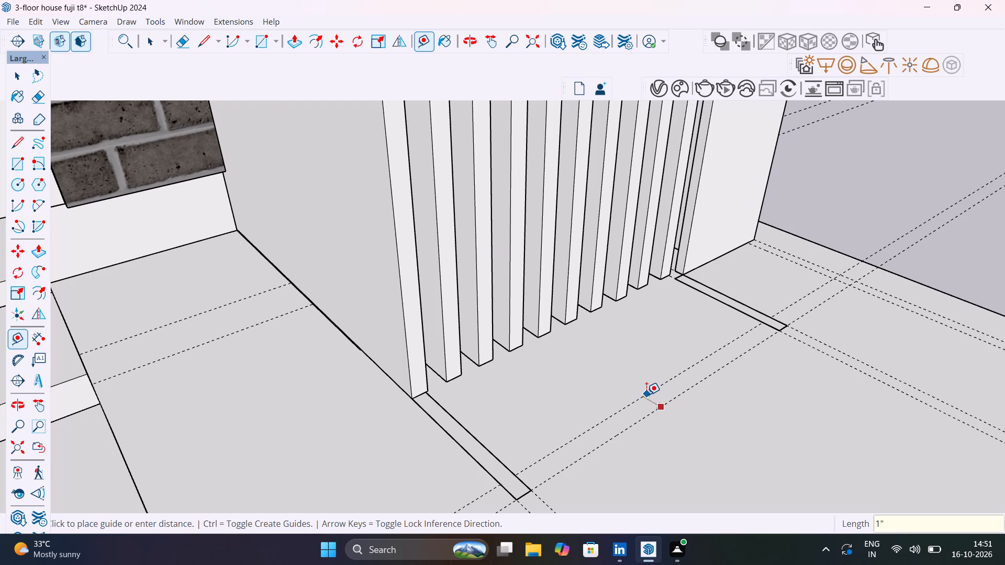
{"action": "key", "text": "Return"}
{"action": "key", "text": "space"}
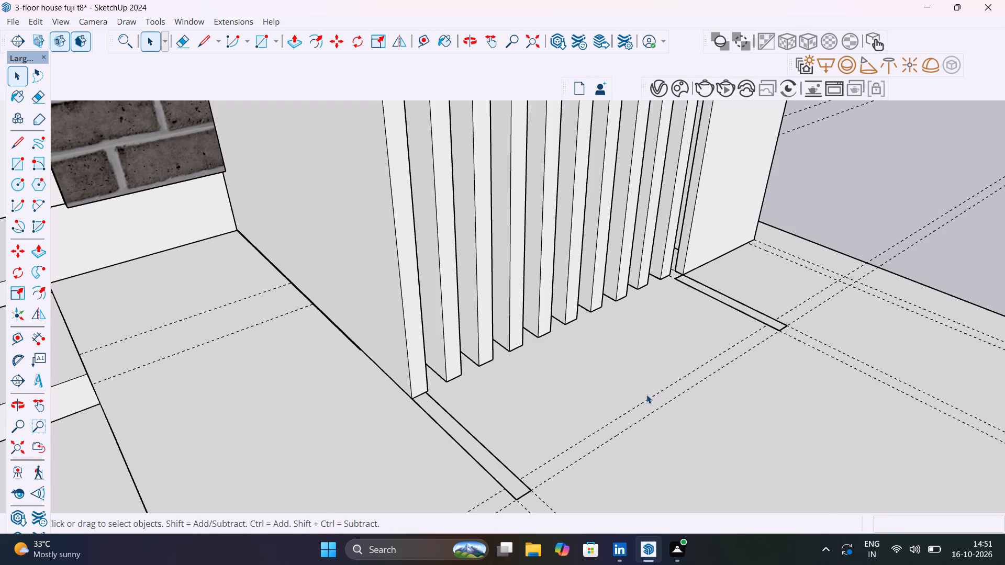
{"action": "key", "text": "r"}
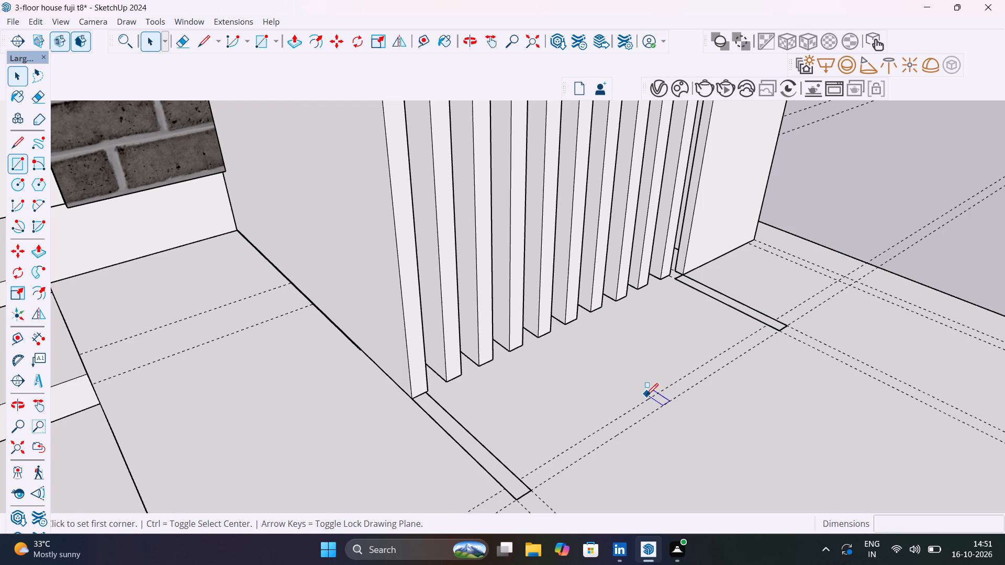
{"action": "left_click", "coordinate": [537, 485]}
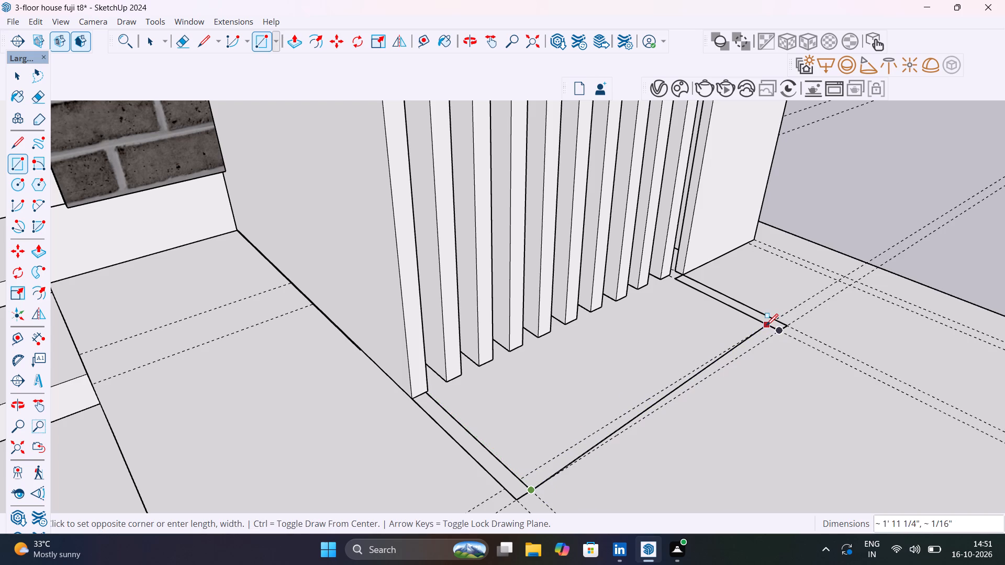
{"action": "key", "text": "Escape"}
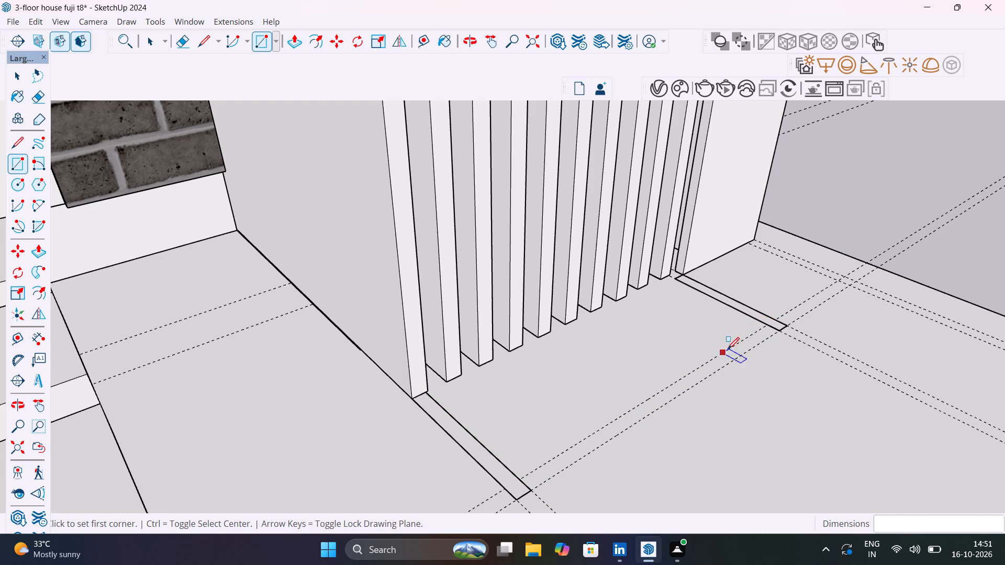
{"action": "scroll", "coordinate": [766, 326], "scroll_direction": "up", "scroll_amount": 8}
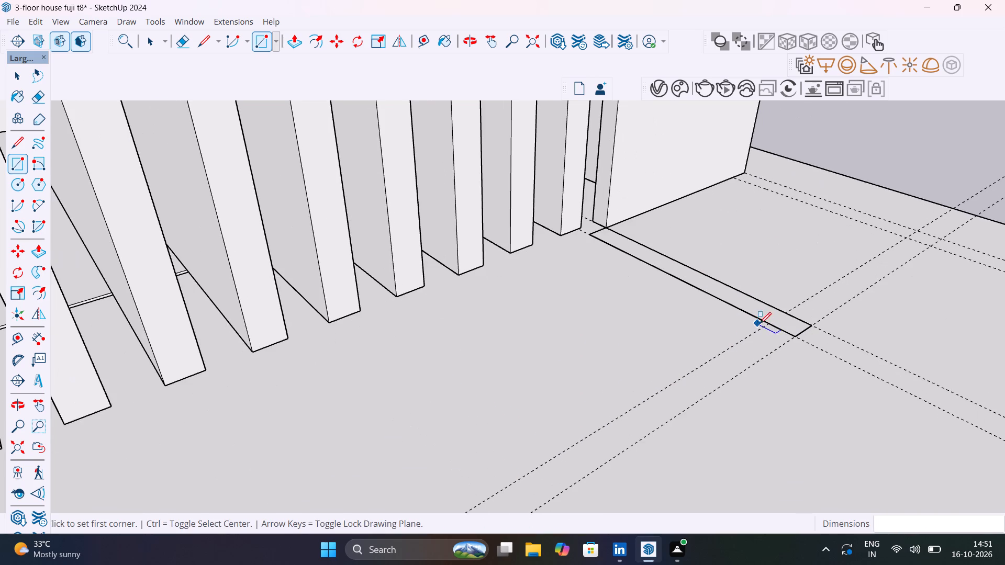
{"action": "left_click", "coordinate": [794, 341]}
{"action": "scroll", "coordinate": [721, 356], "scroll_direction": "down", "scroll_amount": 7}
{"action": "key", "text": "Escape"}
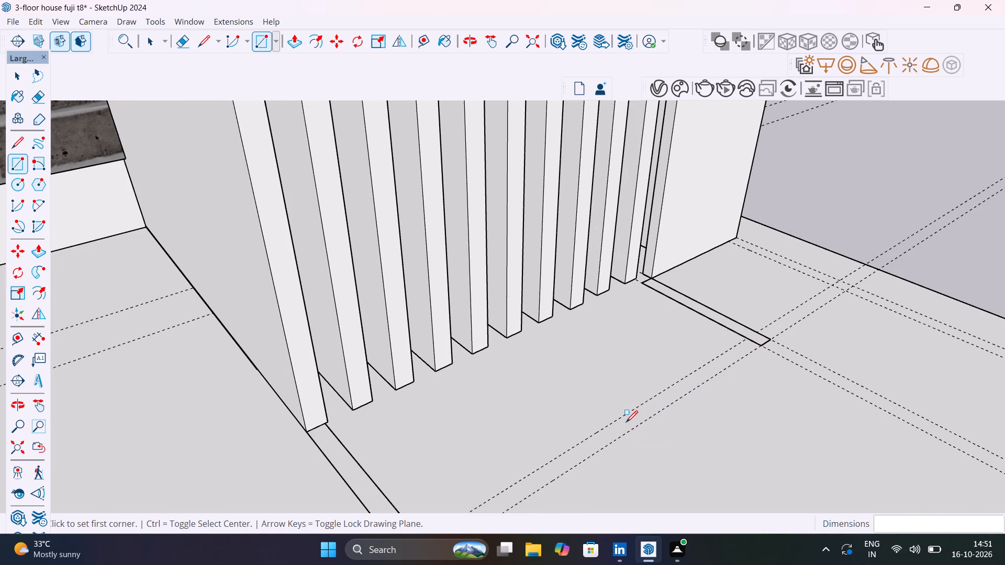
Draw two parallel lines along the front guides, joining the outer ends of the slat-side and pillar-side strips into a 1" border.
{"action": "scroll", "coordinate": [626, 422], "scroll_direction": "down", "scroll_amount": 8}
{"action": "scroll", "coordinate": [626, 424], "scroll_direction": "down", "scroll_amount": 1, "text": "shift"}
{"action": "middle_click_drag", "start_coordinate": [615, 420], "coordinate": [571, 253], "text": "shift"}
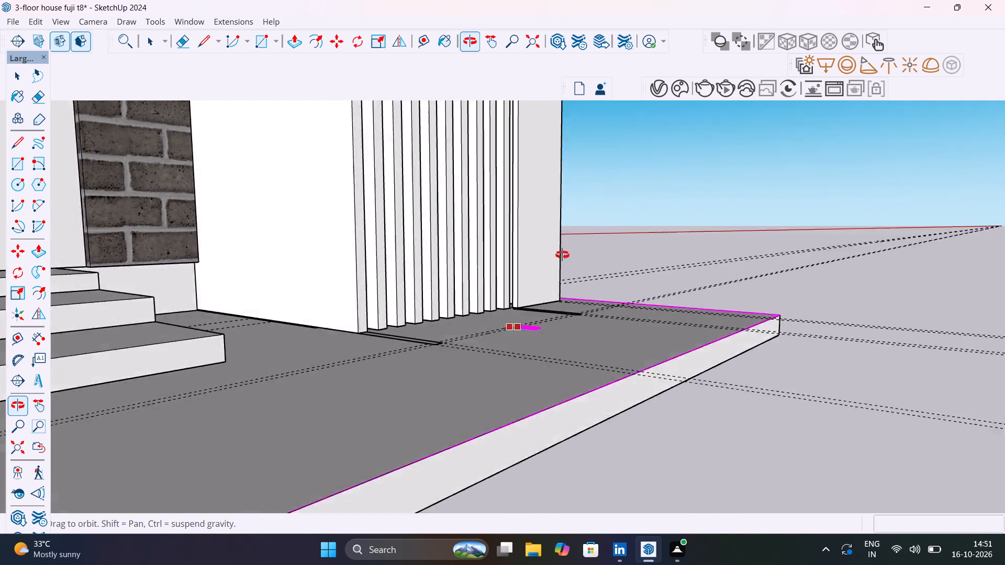
{"action": "middle_click_drag", "start_coordinate": [571, 253], "coordinate": [513, 376], "text": "shift"}
{"action": "key", "text": "space"}
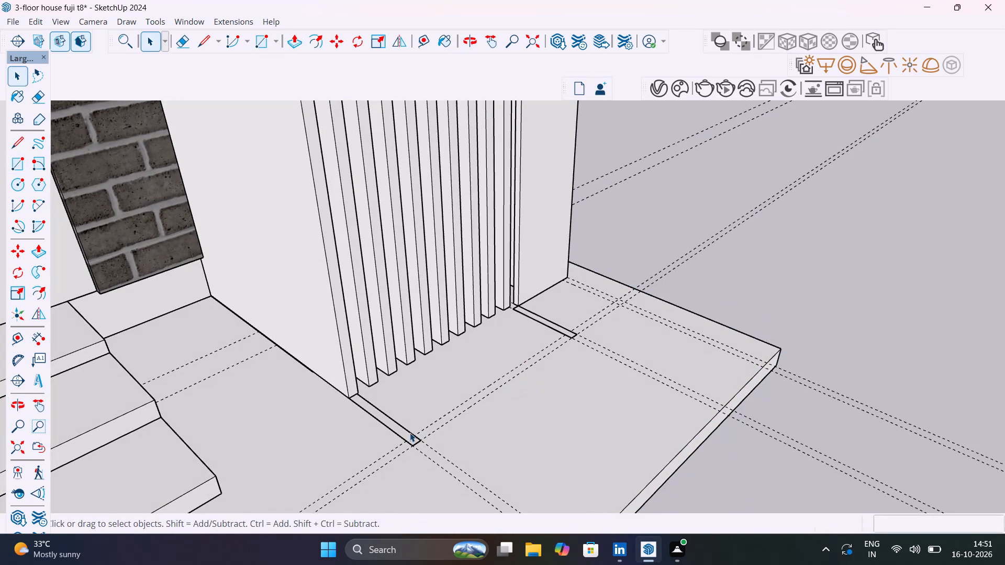
{"action": "key", "text": "l"}
{"action": "left_click", "coordinate": [421, 438]}
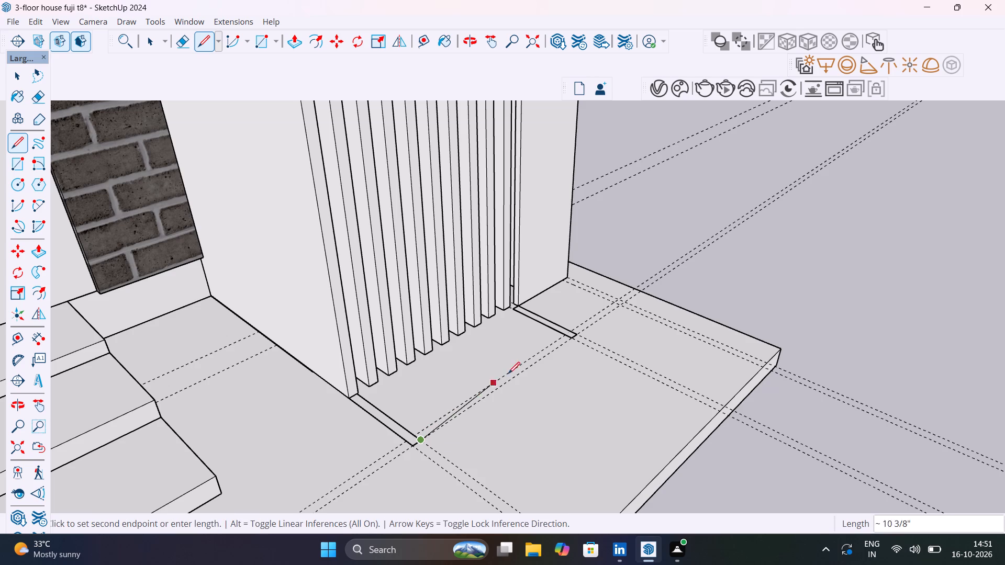
{"action": "left_click", "coordinate": [571, 342]}
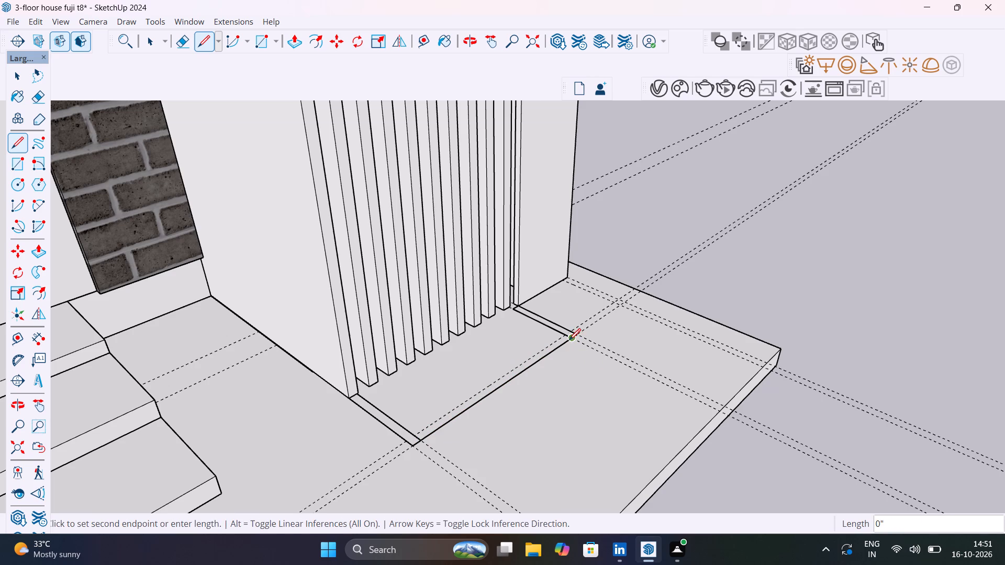
{"action": "left_click", "coordinate": [564, 334]}
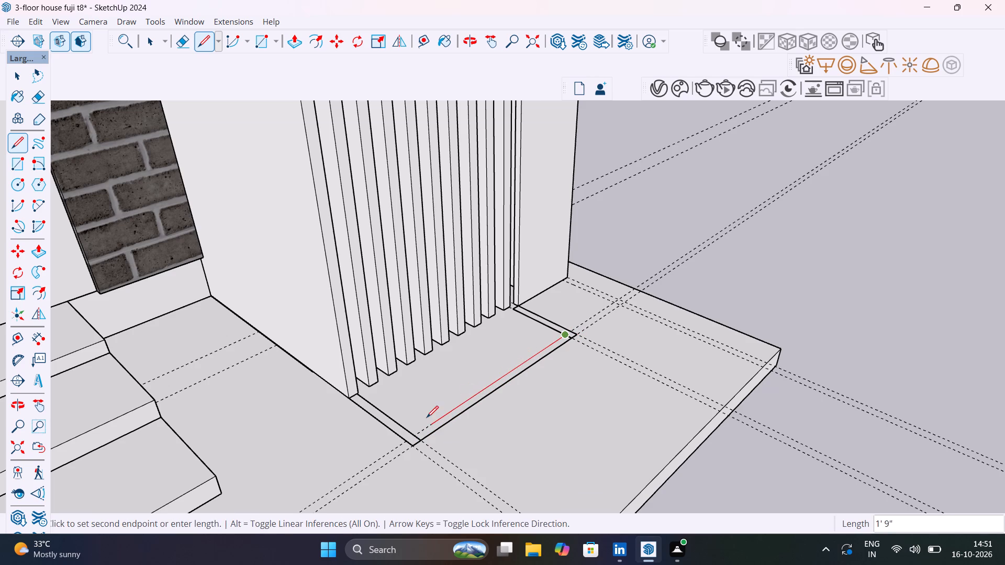
{"action": "left_click", "coordinate": [414, 432]}
{"action": "key", "text": "space"}
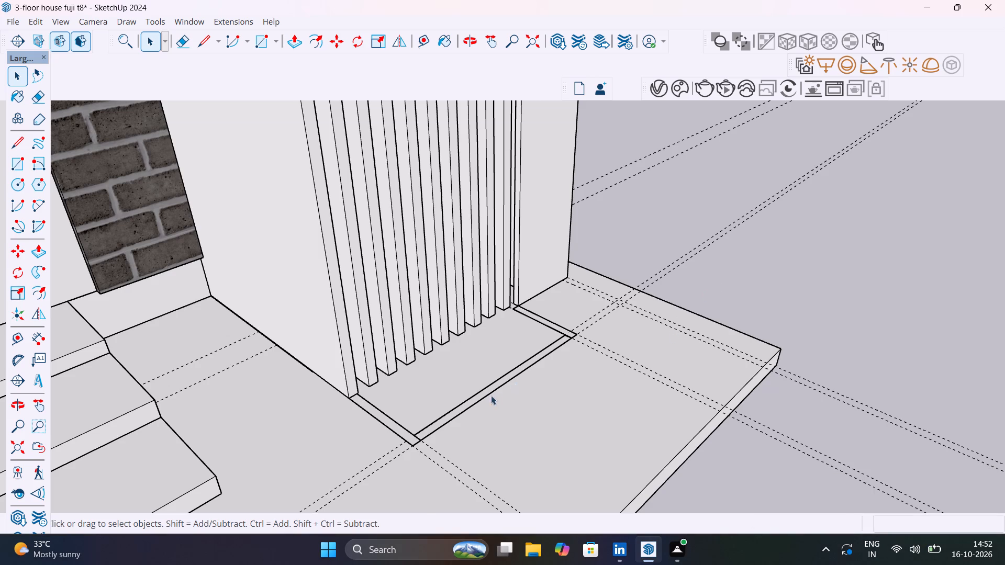
Erase the short dividing edge at the border corner where the outermost slat's strip meets the front strip.
{"action": "scroll", "coordinate": [454, 408], "scroll_direction": "up", "scroll_amount": 9}
{"action": "key", "text": "e"}
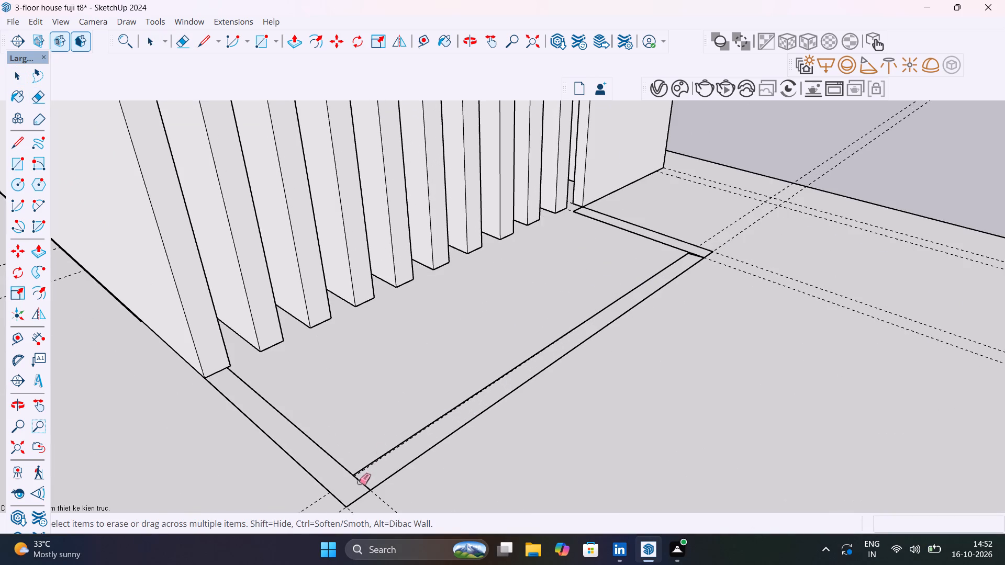
{"action": "left_click_drag", "start_coordinate": [359, 482], "coordinate": [367, 483]}
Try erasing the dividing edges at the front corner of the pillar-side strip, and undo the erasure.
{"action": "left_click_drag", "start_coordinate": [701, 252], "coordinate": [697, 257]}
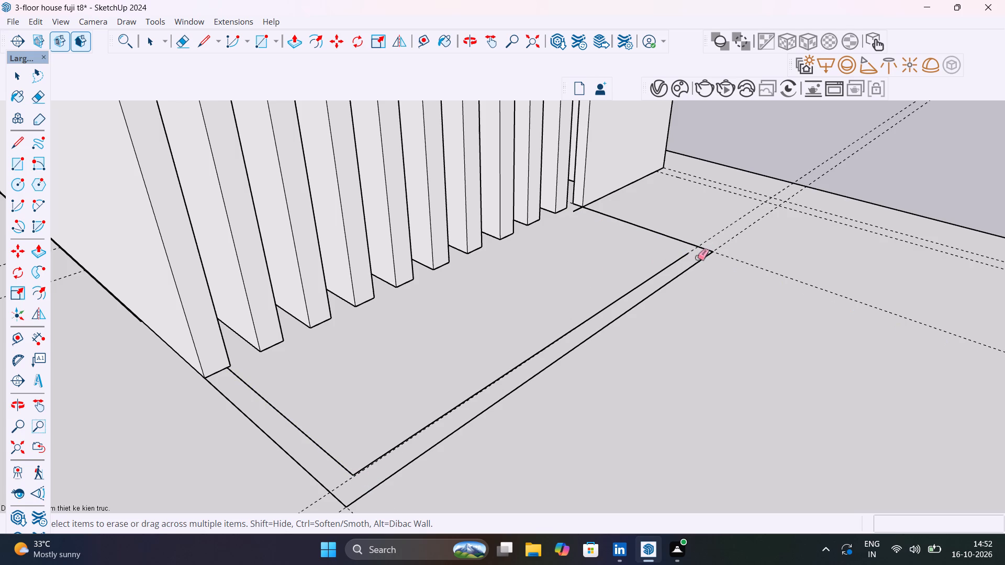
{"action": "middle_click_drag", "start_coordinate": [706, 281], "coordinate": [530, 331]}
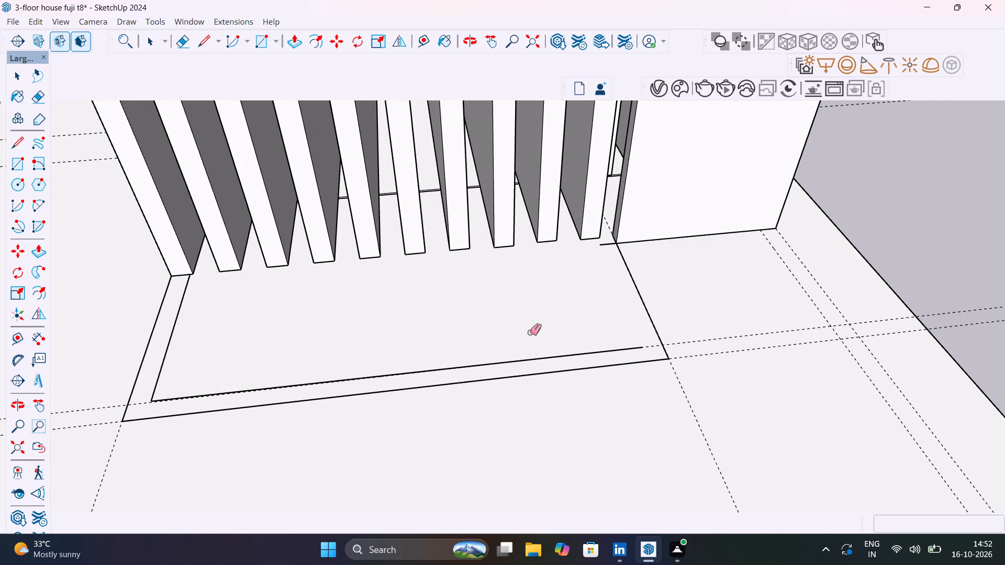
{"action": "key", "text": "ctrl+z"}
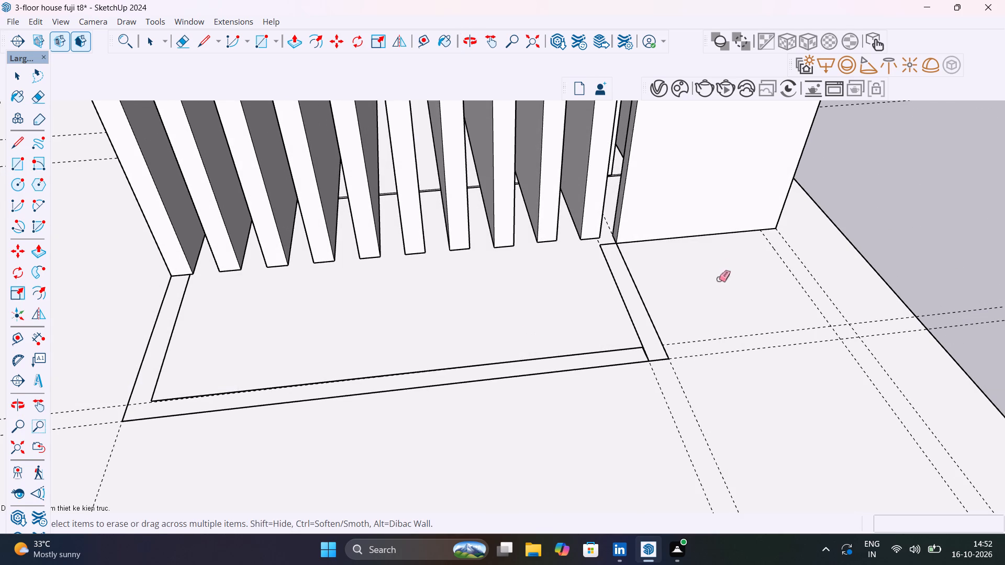
Erase the pillar-side strip's long inner edge and the short dividing segment across the border corner.
{"action": "scroll", "coordinate": [643, 356], "scroll_direction": "up", "scroll_amount": 8}
{"action": "left_click", "coordinate": [650, 349]}
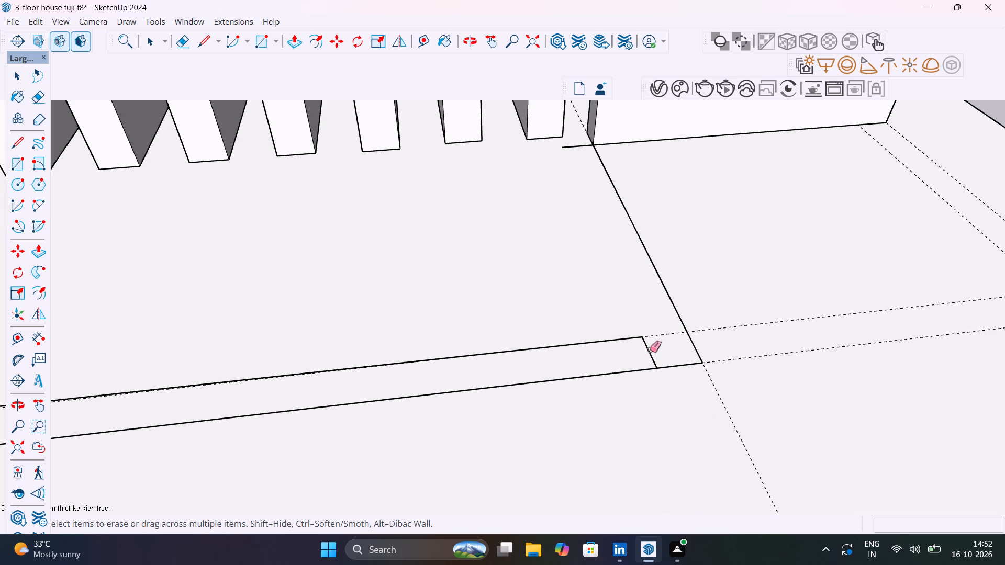
{"action": "left_click", "coordinate": [650, 351]}
Place a guide parallel to the pillar-side strip's remaining edge, about 1" inward, through the end of the inner front line.
{"action": "key", "text": "space"}
{"action": "type", "text": "T"}
{"action": "left_click", "coordinate": [665, 286]}
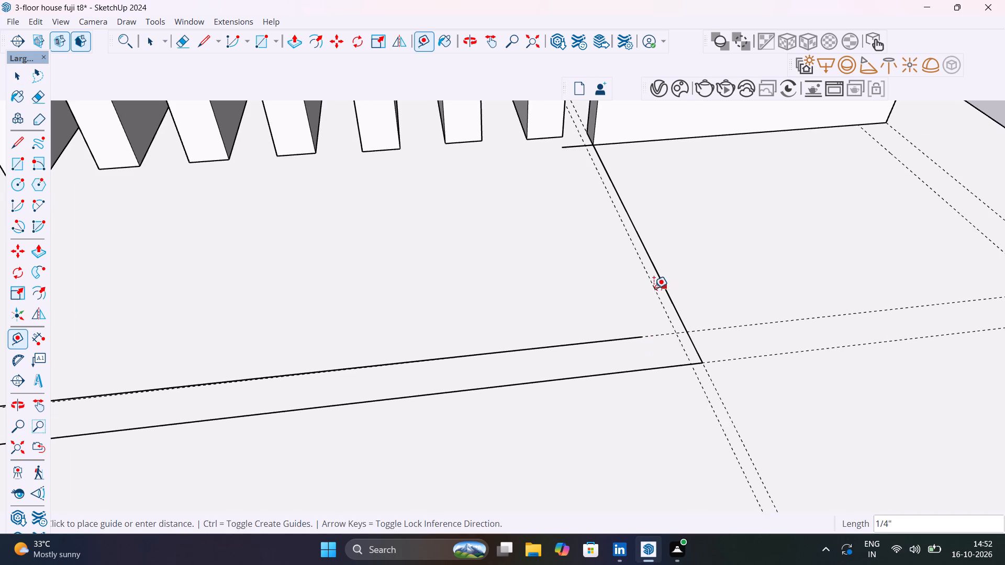
{"action": "left_click", "coordinate": [640, 335]}
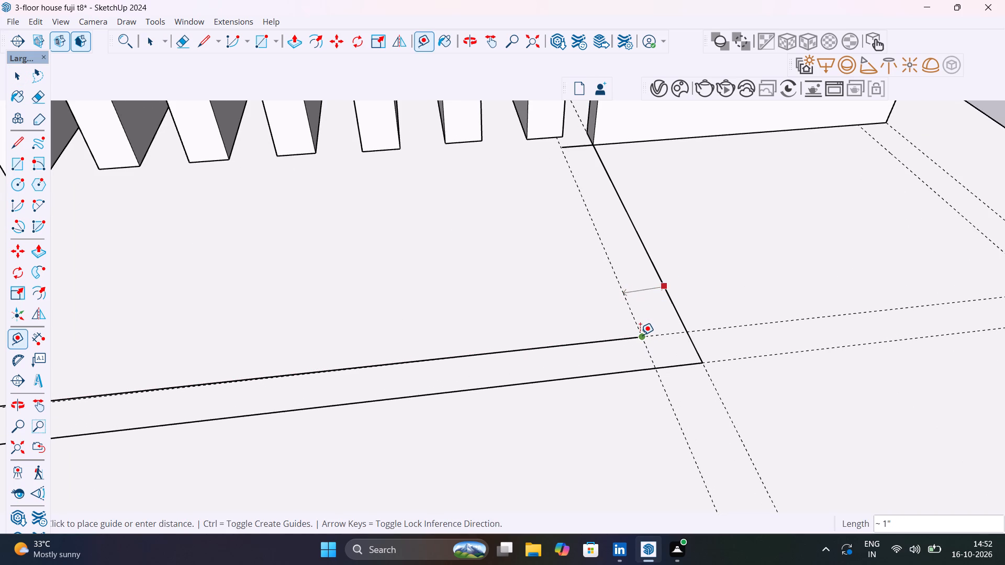
{"action": "key", "text": "space"}
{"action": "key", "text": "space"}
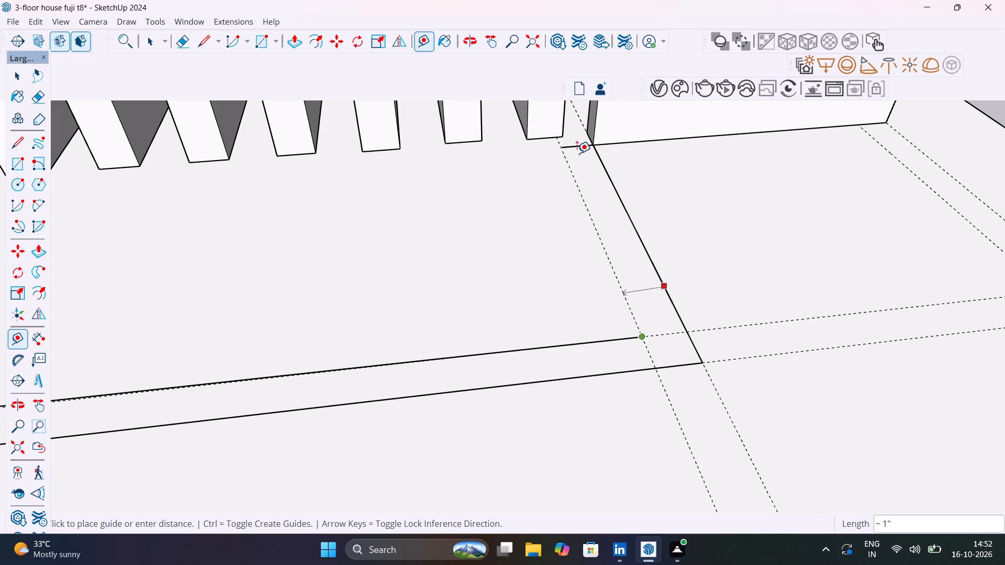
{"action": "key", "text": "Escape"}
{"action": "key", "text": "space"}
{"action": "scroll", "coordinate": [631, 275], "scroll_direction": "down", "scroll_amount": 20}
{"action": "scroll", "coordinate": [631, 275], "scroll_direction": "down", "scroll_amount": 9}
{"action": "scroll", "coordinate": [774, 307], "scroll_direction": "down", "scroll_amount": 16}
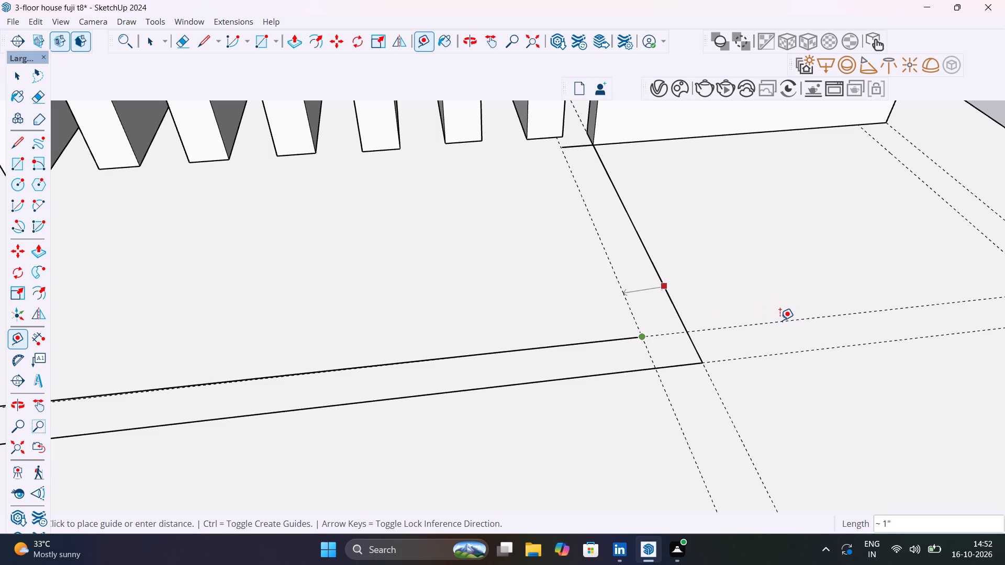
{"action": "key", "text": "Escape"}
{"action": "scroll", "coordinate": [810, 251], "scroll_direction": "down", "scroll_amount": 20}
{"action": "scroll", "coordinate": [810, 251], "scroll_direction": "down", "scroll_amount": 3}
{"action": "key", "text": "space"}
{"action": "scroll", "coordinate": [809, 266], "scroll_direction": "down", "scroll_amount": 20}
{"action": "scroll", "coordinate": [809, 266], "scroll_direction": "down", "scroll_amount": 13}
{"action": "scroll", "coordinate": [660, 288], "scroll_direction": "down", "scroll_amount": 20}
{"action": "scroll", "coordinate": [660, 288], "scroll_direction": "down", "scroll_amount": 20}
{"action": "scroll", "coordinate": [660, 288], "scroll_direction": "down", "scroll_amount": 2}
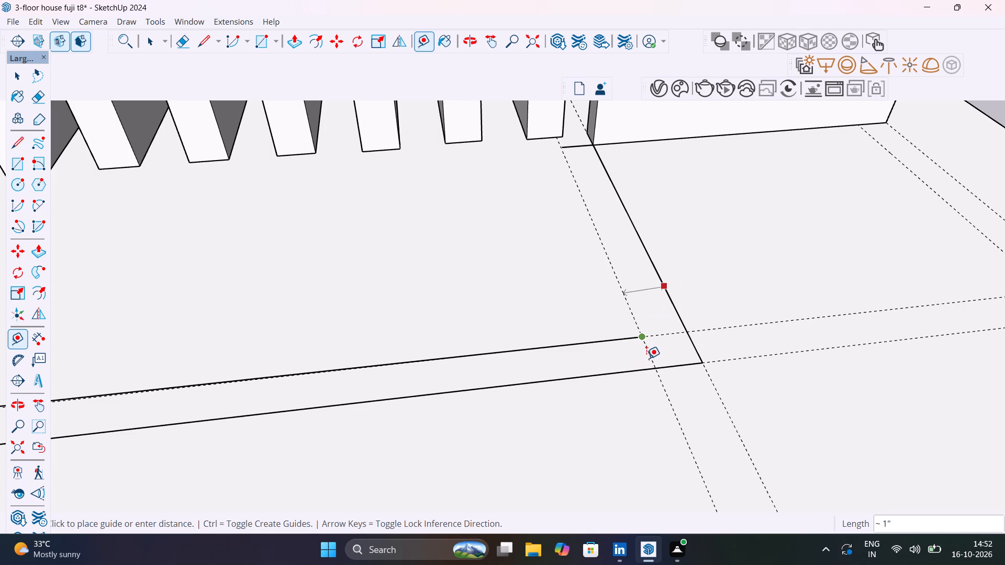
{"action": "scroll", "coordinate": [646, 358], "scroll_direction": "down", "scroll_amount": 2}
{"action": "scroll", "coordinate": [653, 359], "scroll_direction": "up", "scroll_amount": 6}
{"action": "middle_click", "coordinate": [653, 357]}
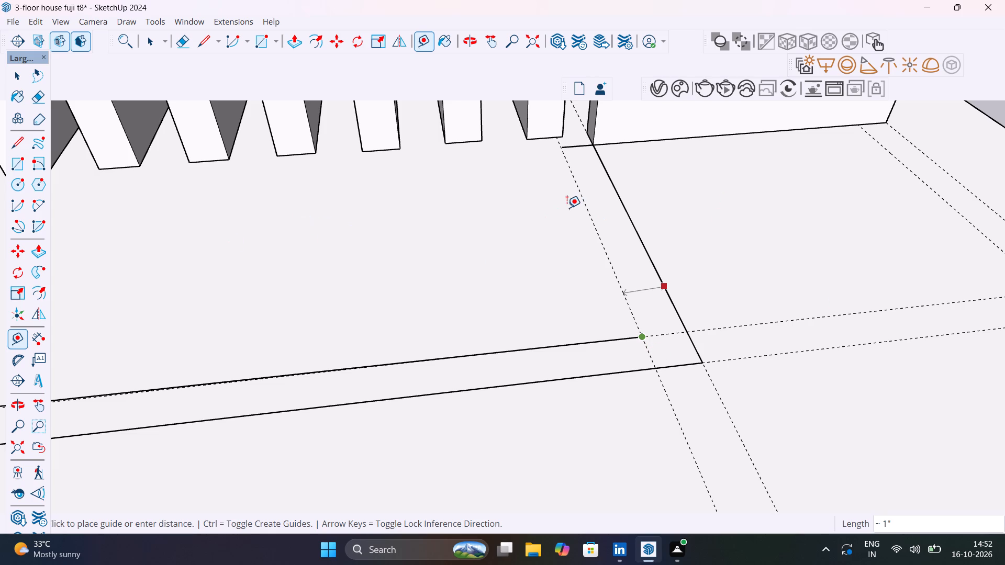
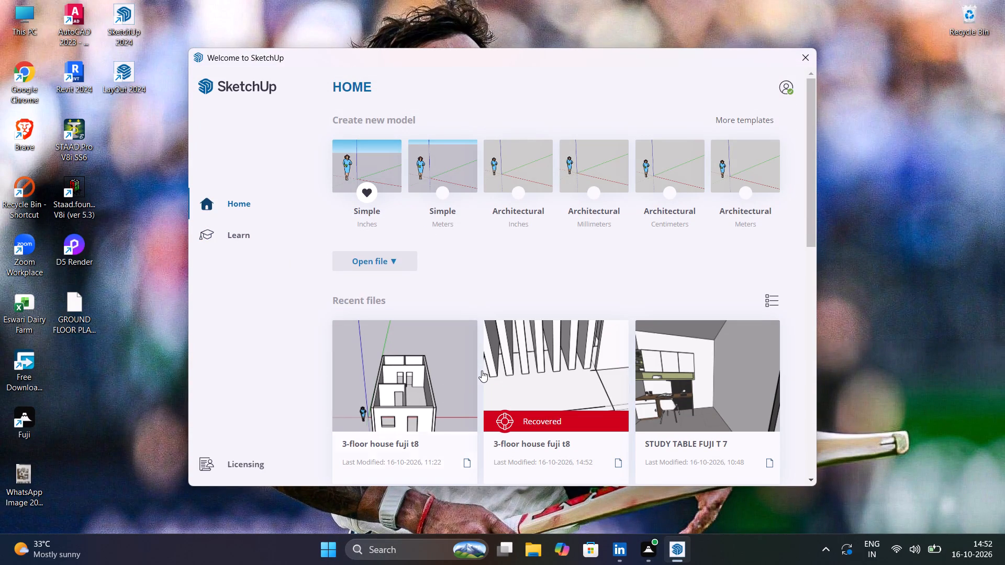
Open the recovered version of the recent model "3-floor house fuji t8".
{"action": "left_click", "coordinate": [535, 423]}
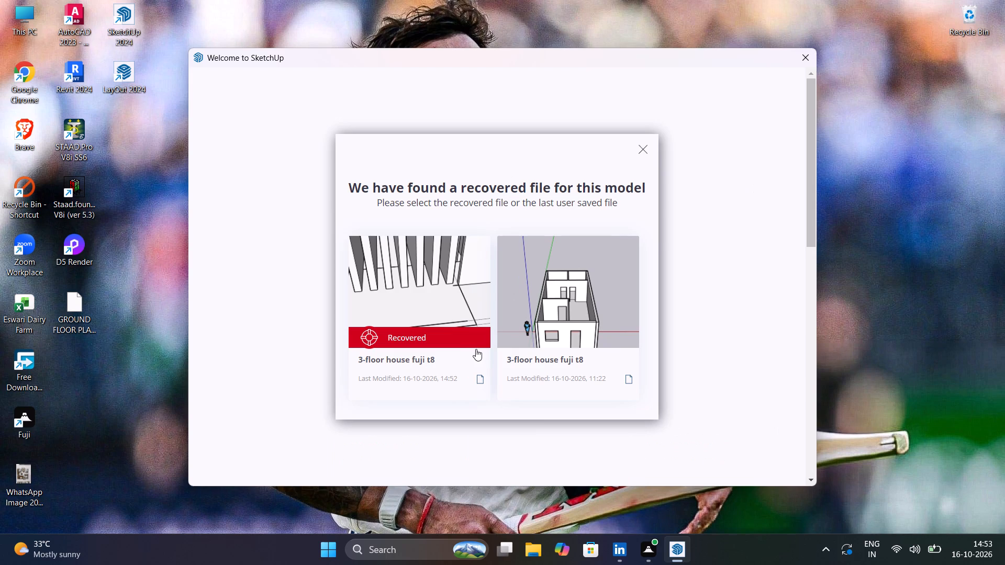
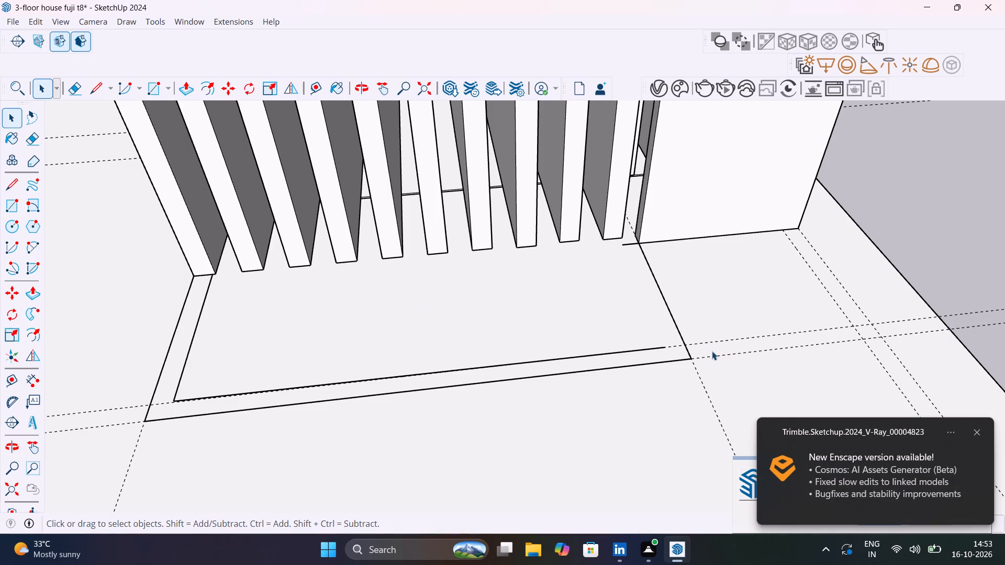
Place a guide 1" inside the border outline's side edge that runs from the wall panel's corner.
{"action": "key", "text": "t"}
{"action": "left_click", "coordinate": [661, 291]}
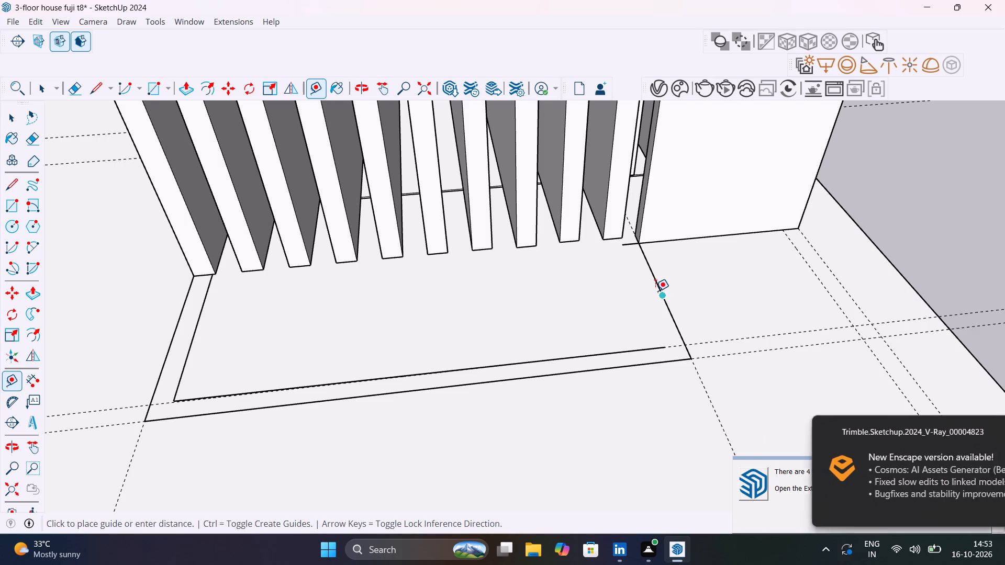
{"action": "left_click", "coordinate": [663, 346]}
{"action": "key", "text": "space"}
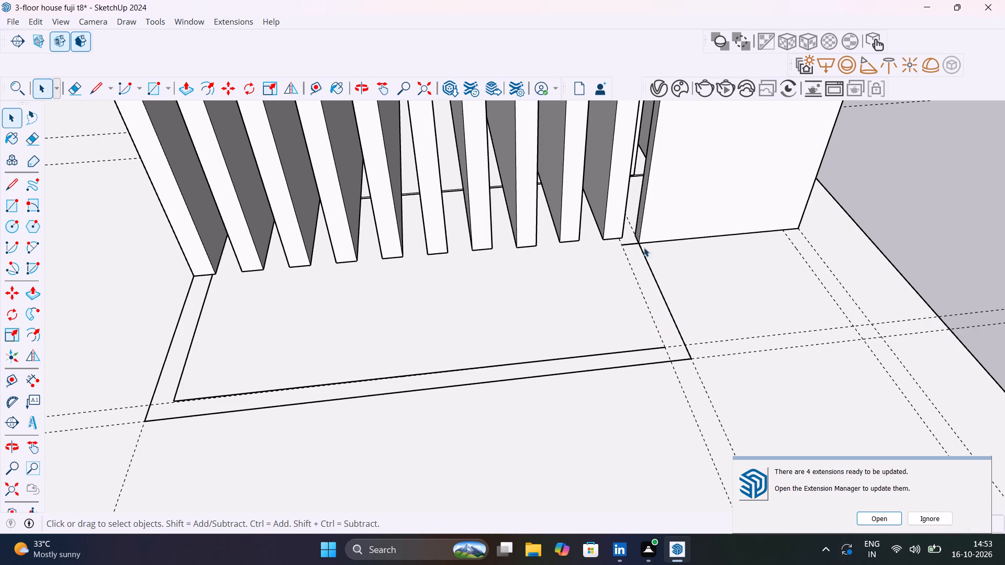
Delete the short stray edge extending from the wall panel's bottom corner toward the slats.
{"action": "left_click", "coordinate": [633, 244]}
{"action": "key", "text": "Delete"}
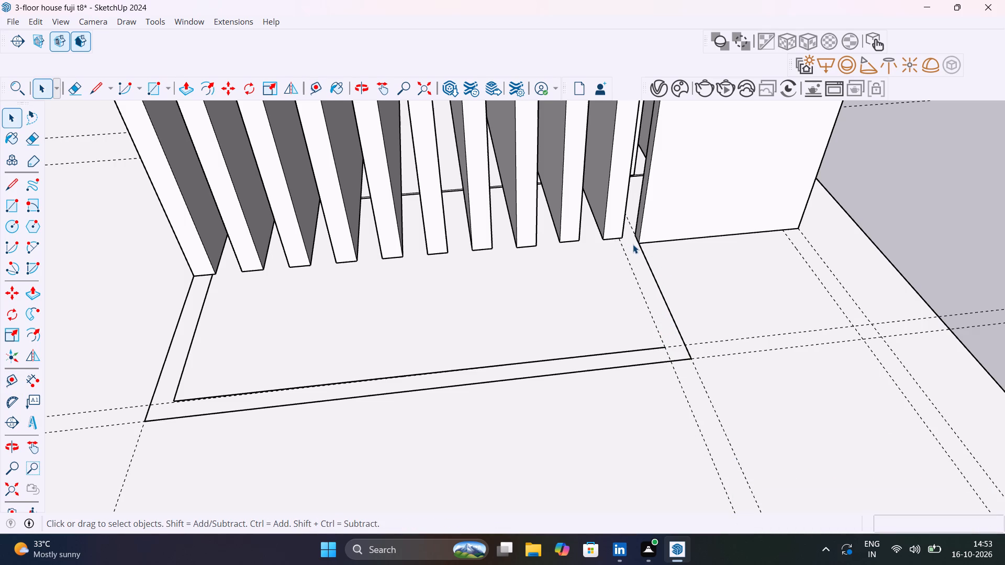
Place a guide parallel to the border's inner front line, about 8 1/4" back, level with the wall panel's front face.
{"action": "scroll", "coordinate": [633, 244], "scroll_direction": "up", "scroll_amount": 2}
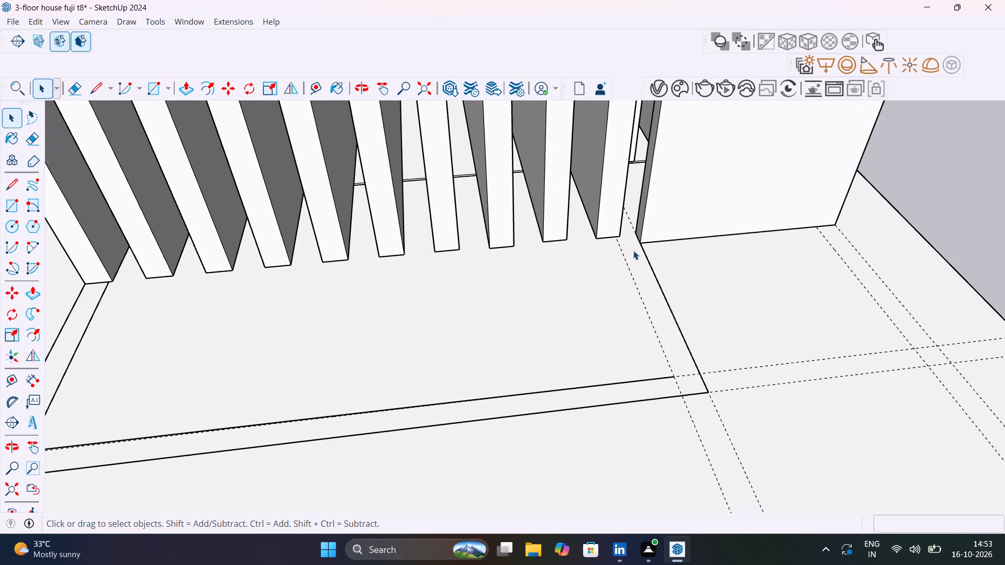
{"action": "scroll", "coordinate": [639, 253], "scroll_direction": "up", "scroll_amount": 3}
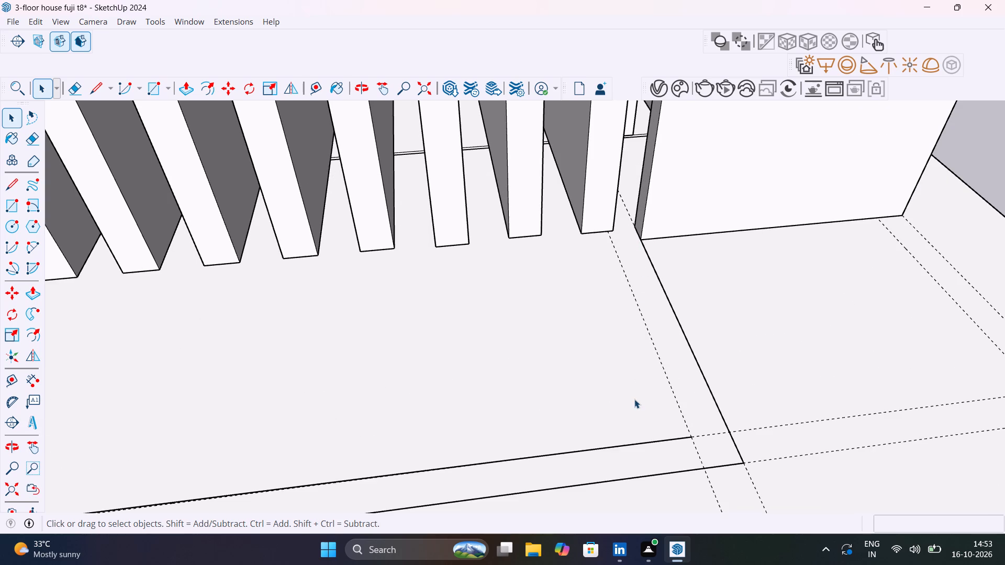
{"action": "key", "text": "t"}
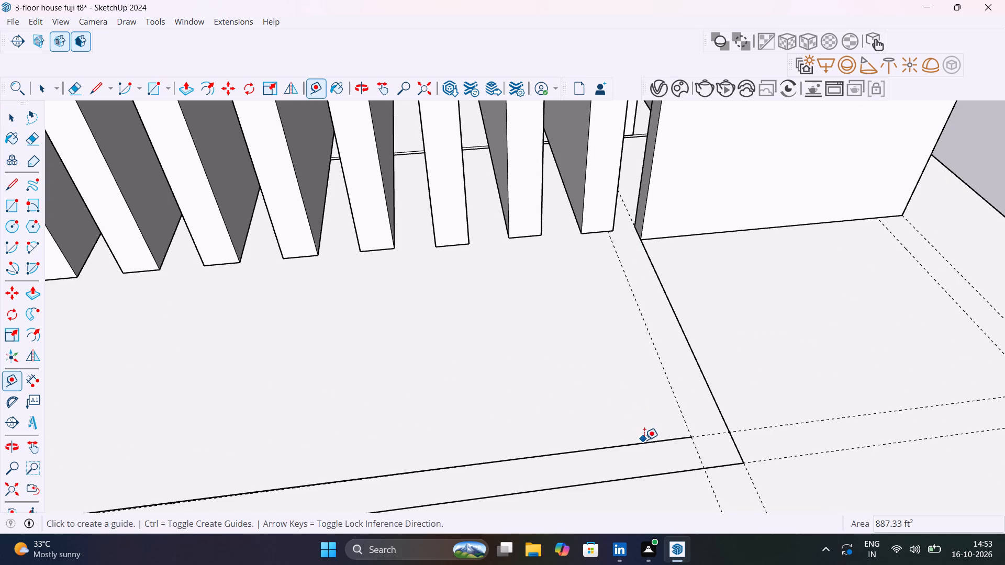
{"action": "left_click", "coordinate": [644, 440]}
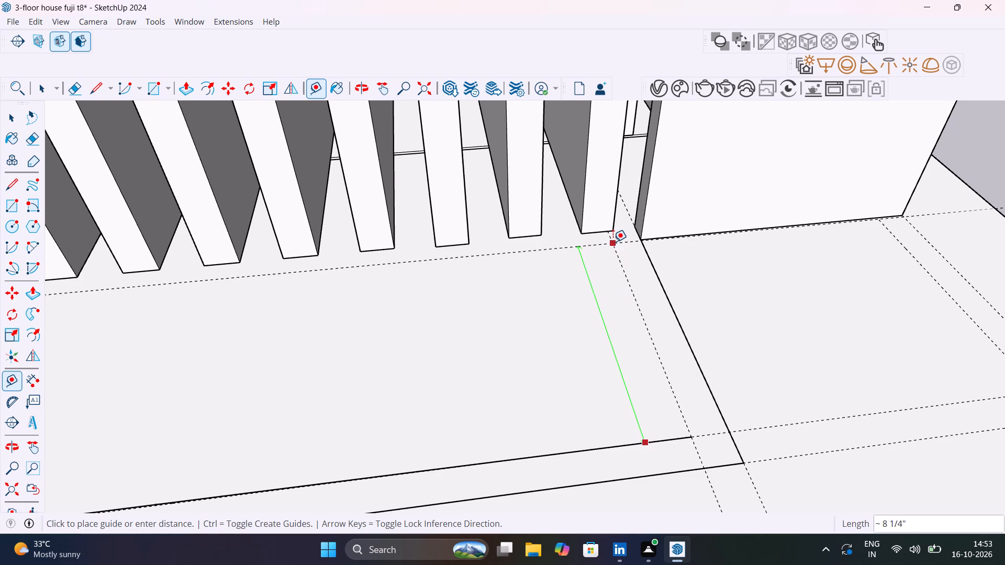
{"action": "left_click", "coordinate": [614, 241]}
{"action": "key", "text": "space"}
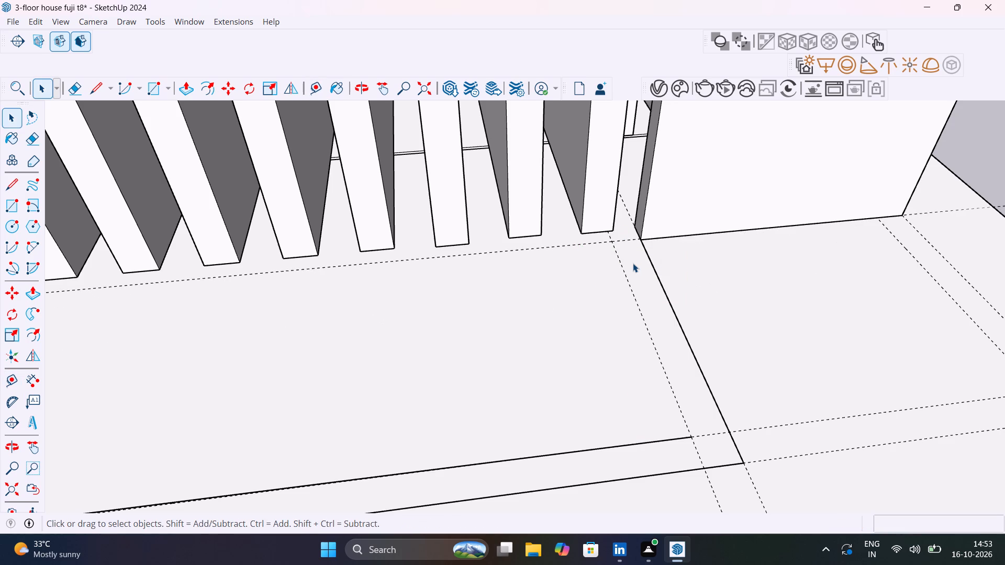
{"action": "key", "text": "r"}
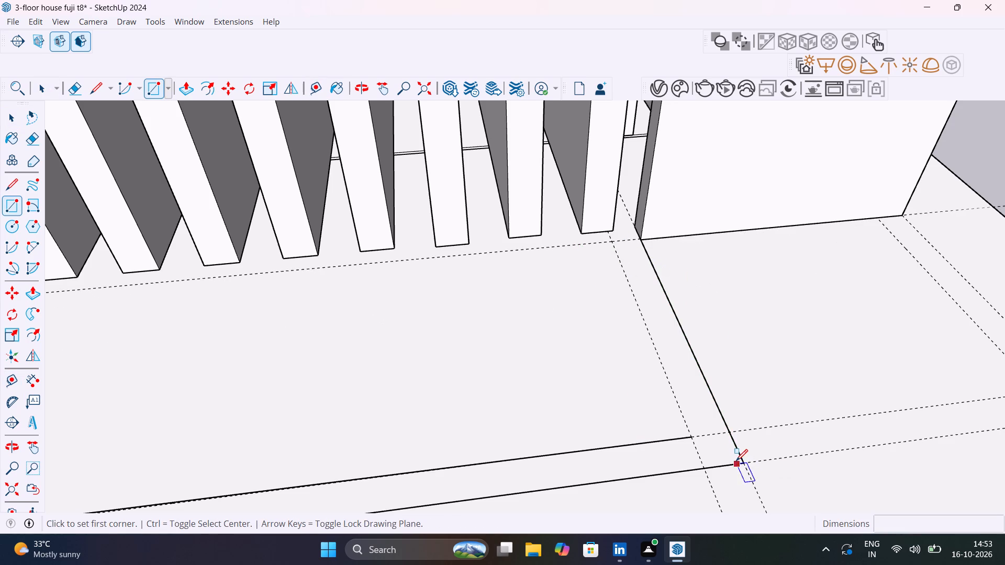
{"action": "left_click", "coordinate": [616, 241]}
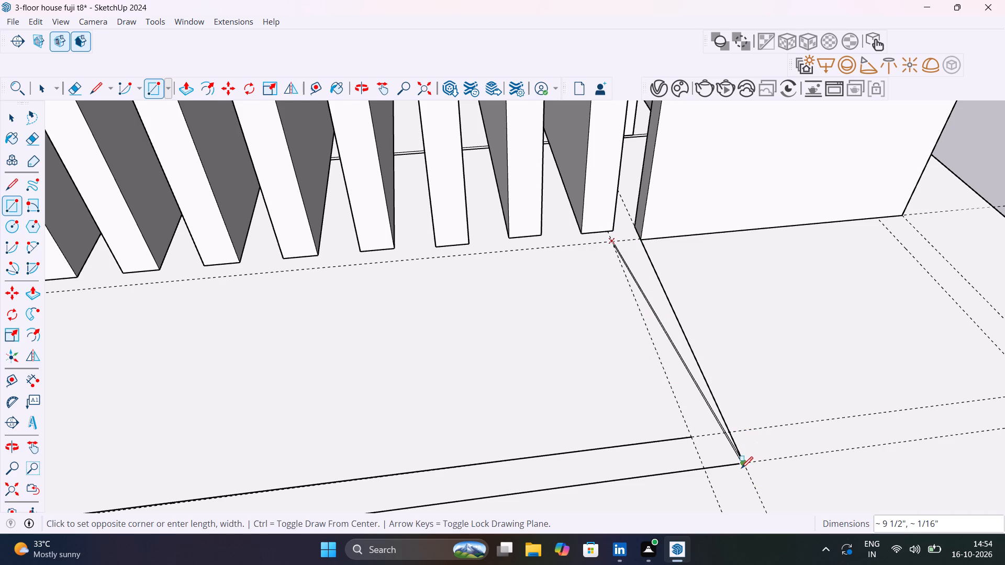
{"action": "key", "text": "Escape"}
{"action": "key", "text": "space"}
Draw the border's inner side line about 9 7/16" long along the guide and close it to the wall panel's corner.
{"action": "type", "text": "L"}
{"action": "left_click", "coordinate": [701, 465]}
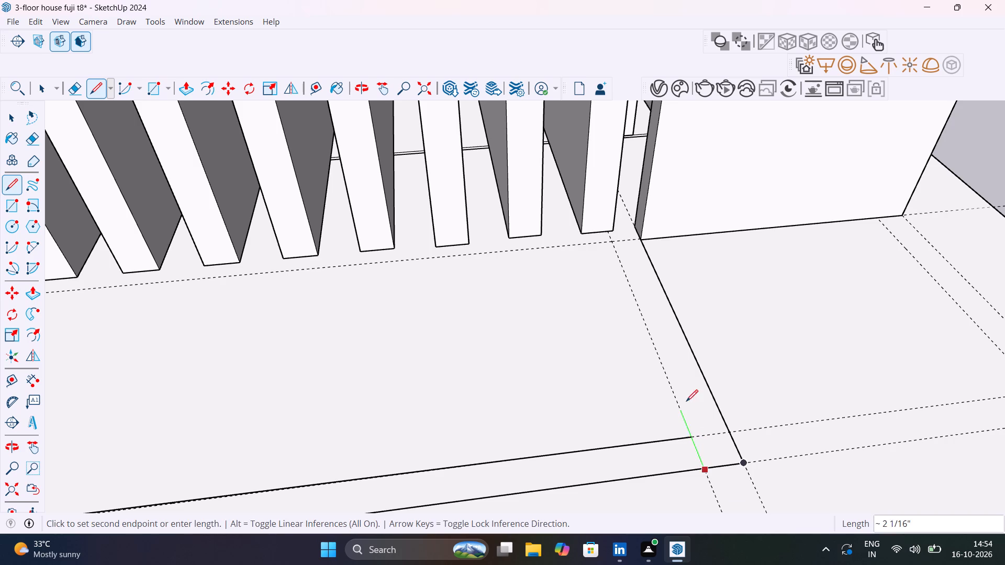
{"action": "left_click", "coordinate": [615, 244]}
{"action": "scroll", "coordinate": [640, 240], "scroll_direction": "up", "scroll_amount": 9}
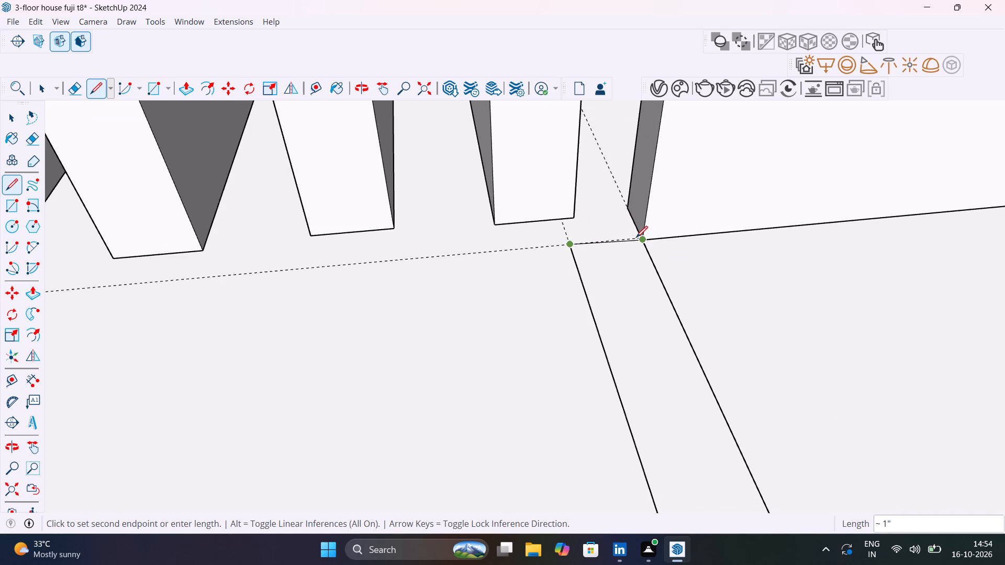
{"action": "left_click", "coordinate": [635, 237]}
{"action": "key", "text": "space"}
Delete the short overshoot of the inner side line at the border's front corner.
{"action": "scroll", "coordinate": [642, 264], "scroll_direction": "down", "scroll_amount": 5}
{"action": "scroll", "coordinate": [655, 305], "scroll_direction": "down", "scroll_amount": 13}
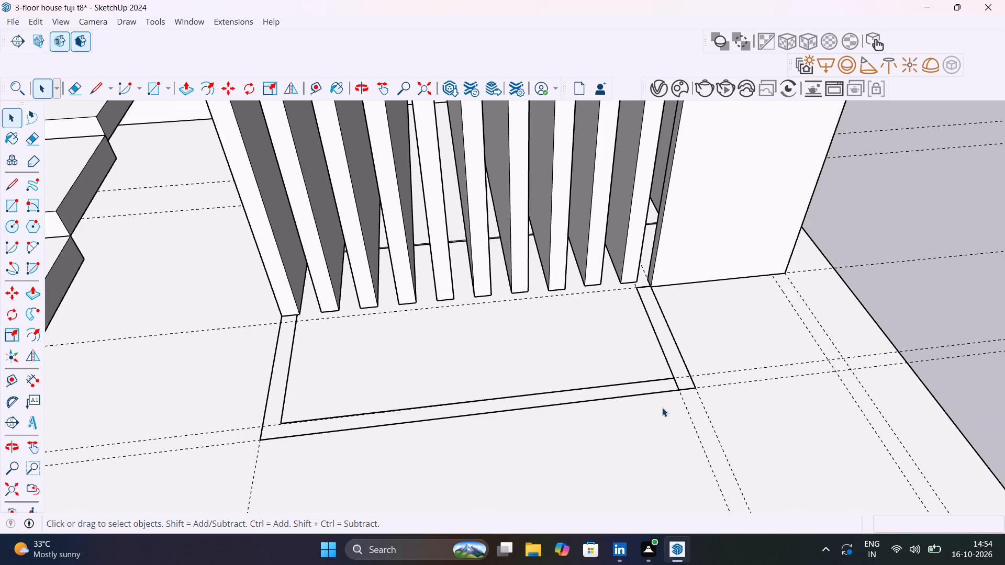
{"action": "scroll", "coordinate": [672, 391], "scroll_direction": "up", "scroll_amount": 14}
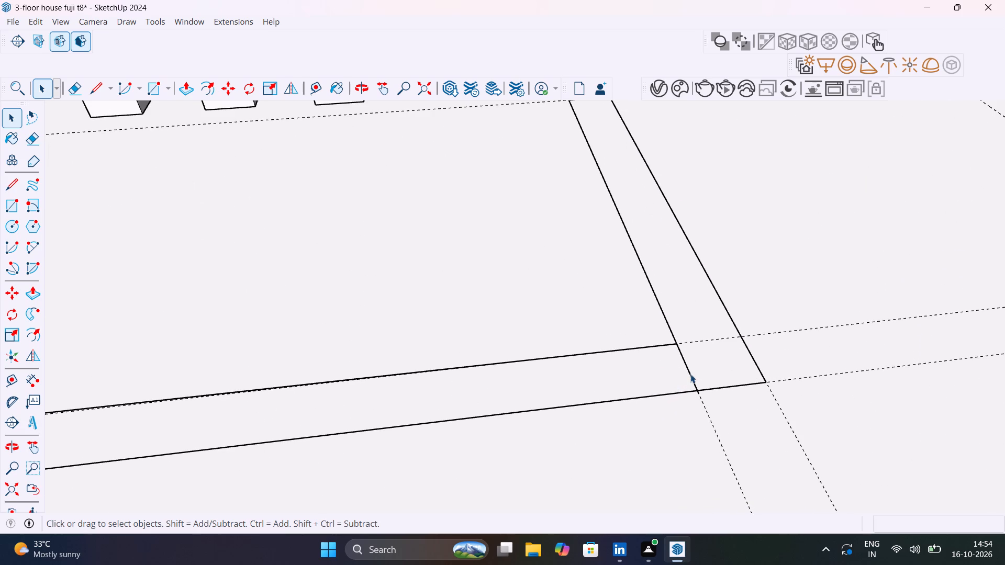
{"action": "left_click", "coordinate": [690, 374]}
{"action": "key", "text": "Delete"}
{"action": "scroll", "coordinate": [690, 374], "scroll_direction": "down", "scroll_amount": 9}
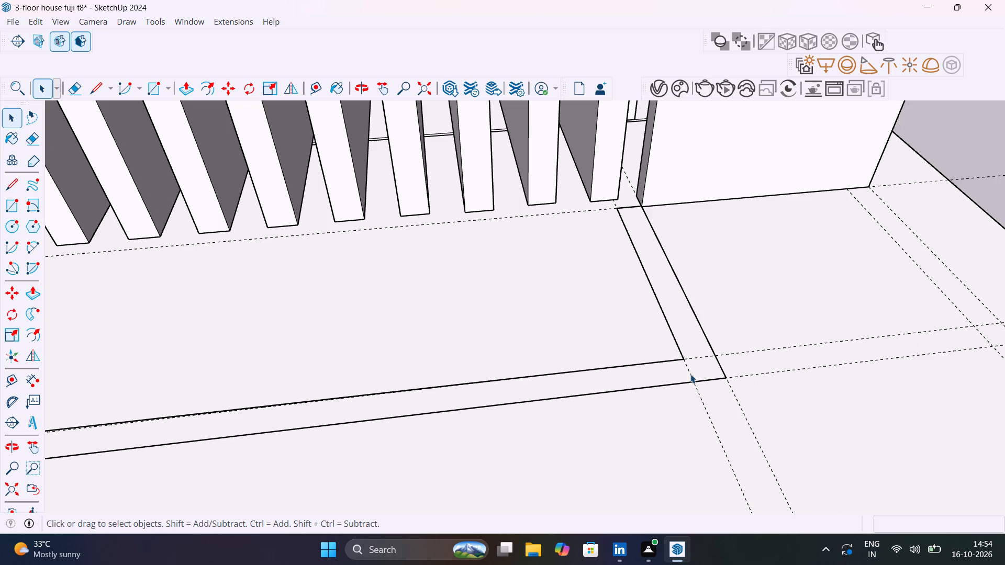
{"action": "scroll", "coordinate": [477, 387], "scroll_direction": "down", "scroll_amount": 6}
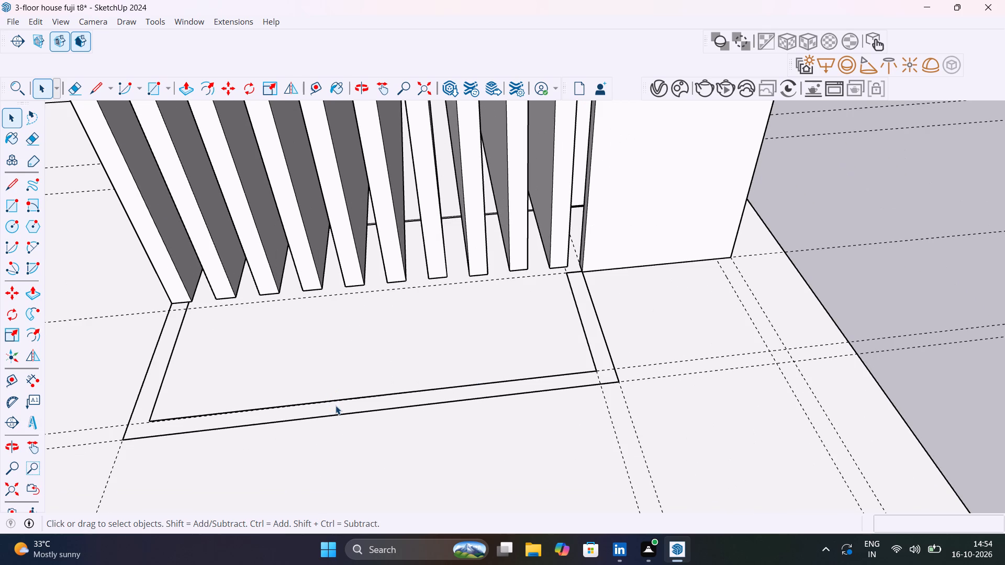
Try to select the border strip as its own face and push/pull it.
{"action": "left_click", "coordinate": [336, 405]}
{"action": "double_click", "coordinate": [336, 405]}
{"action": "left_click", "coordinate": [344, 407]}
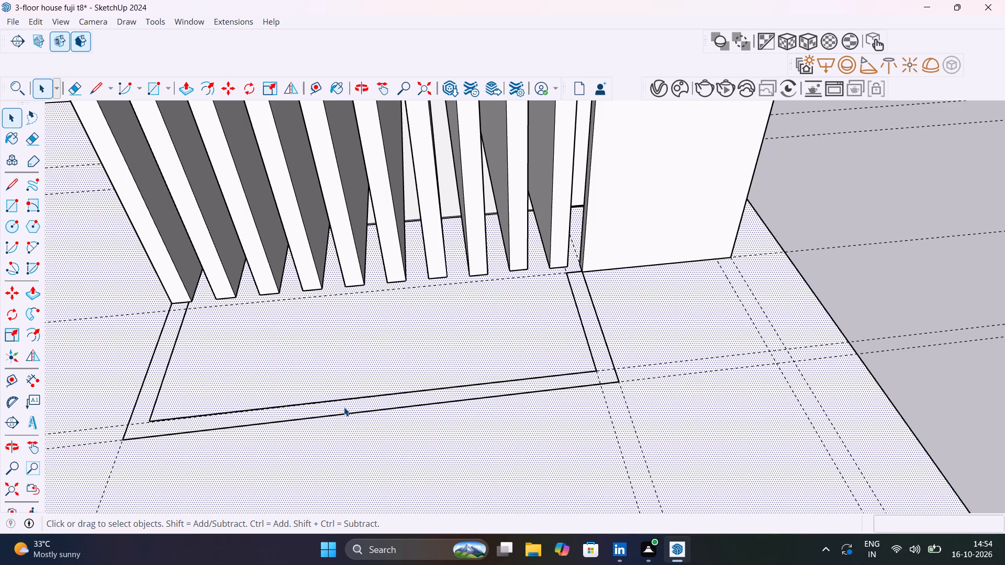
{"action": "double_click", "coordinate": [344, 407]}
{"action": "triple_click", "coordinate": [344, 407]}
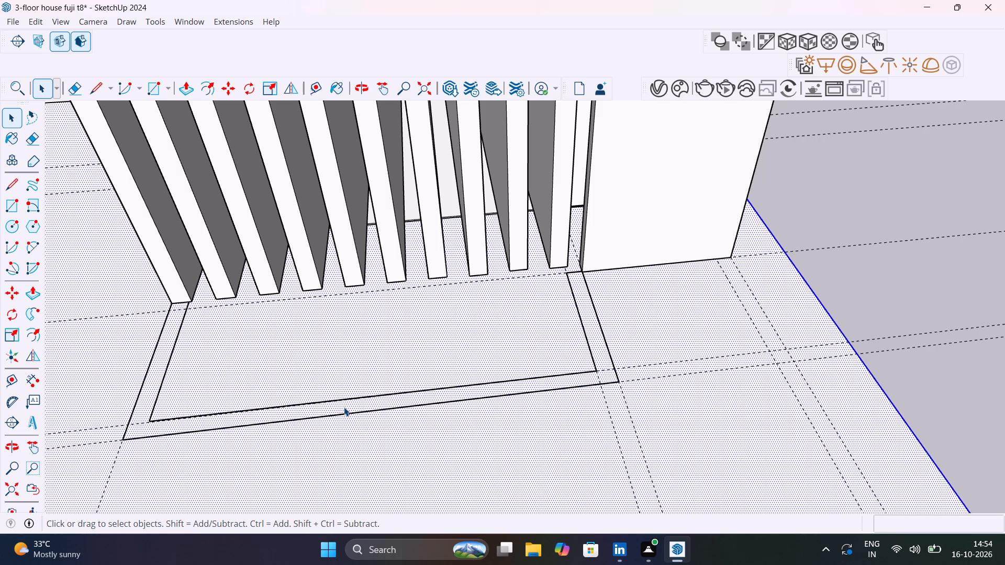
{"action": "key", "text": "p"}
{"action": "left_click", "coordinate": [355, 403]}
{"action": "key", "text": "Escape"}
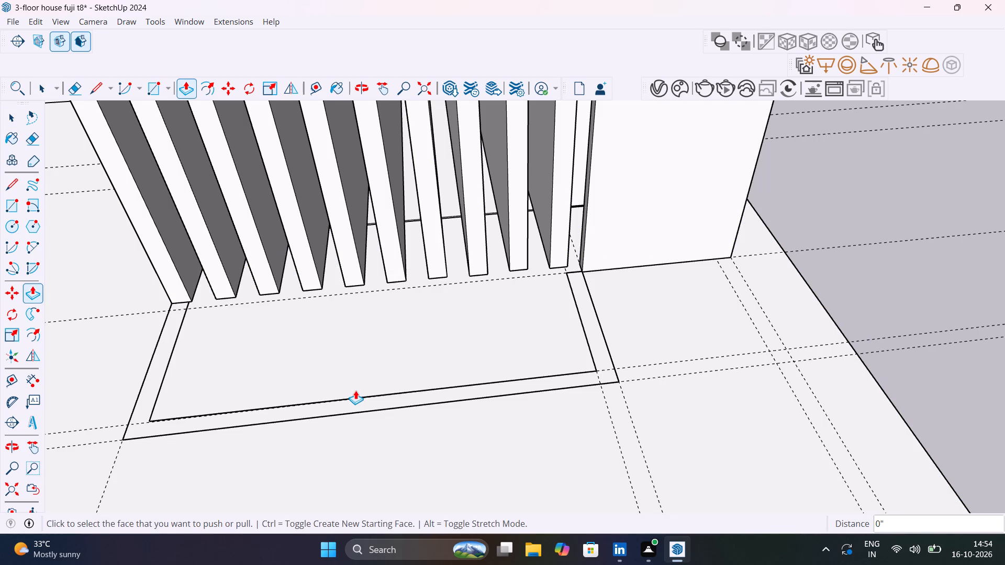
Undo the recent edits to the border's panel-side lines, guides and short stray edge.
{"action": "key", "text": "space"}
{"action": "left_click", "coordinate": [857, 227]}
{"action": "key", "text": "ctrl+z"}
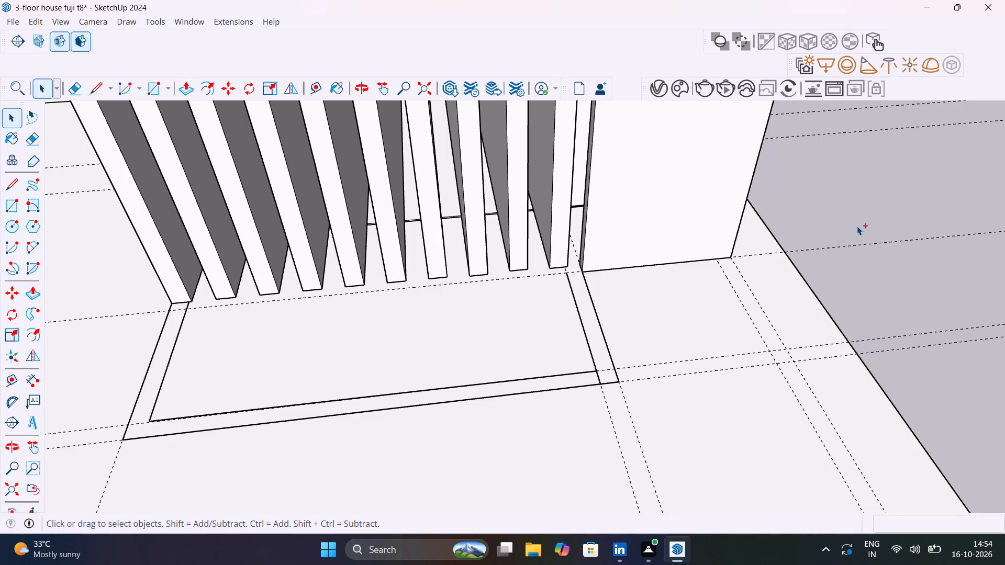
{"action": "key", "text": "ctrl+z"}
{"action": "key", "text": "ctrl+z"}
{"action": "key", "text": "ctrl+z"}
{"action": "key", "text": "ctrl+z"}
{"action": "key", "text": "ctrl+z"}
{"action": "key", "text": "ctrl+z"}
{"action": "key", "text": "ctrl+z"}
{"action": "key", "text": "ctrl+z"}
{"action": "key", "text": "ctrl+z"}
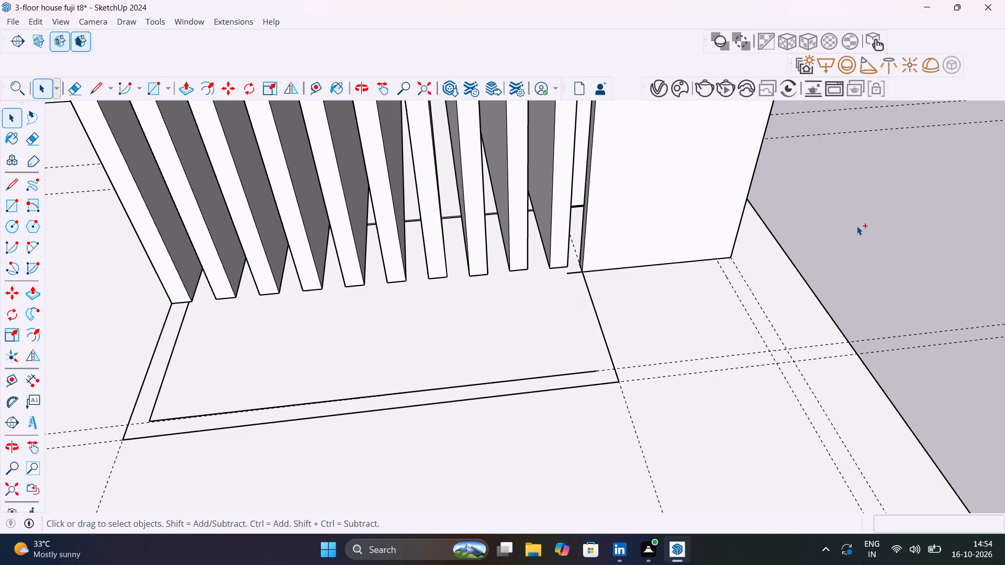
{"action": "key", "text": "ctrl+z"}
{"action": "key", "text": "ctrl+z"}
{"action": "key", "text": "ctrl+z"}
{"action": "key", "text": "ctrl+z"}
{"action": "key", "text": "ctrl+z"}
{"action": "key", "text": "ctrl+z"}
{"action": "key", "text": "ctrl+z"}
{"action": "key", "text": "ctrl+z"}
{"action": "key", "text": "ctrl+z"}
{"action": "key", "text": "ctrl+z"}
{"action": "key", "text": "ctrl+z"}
Delete the border outline's inner and outer front lines and its side lines in front of the slats.
{"action": "left_click", "coordinate": [542, 376]}
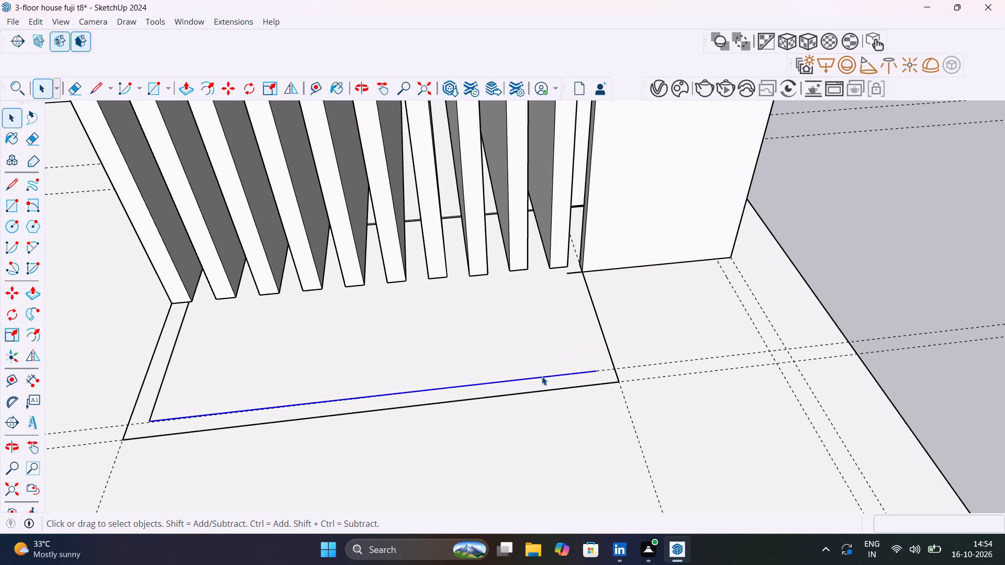
{"action": "key", "text": "Delete"}
{"action": "left_click", "coordinate": [552, 389]}
{"action": "key", "text": "Delete"}
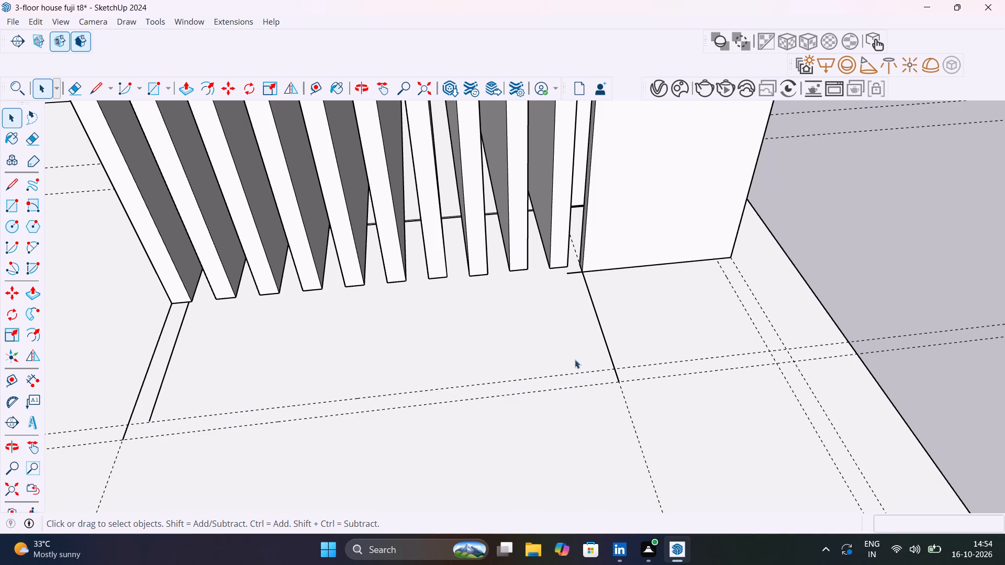
{"action": "left_click", "coordinate": [609, 352]}
{"action": "key", "text": "Delete"}
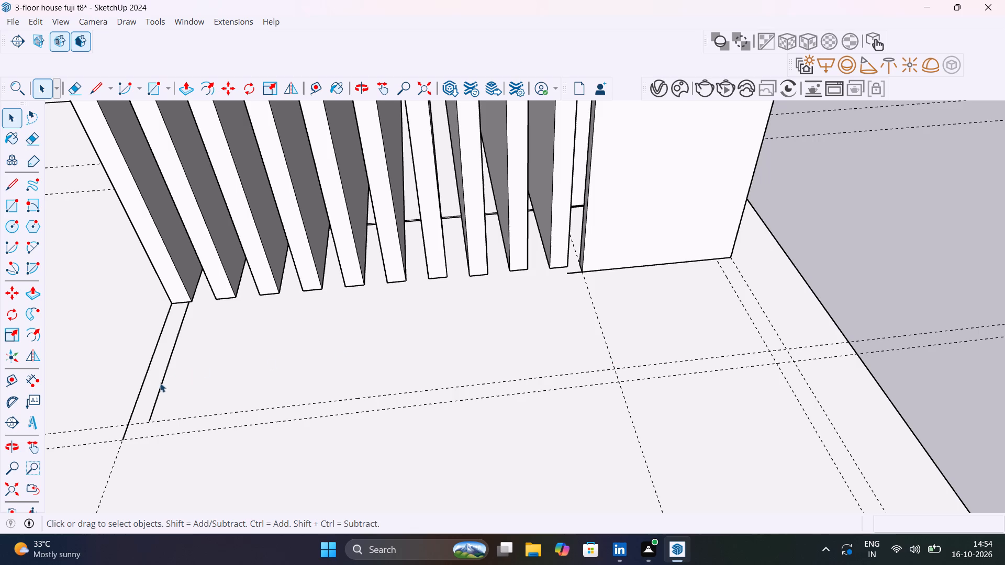
{"action": "left_click", "coordinate": [160, 383]}
{"action": "key", "text": "Delete"}
{"action": "left_click", "coordinate": [141, 389]}
{"action": "key", "text": "Delete"}
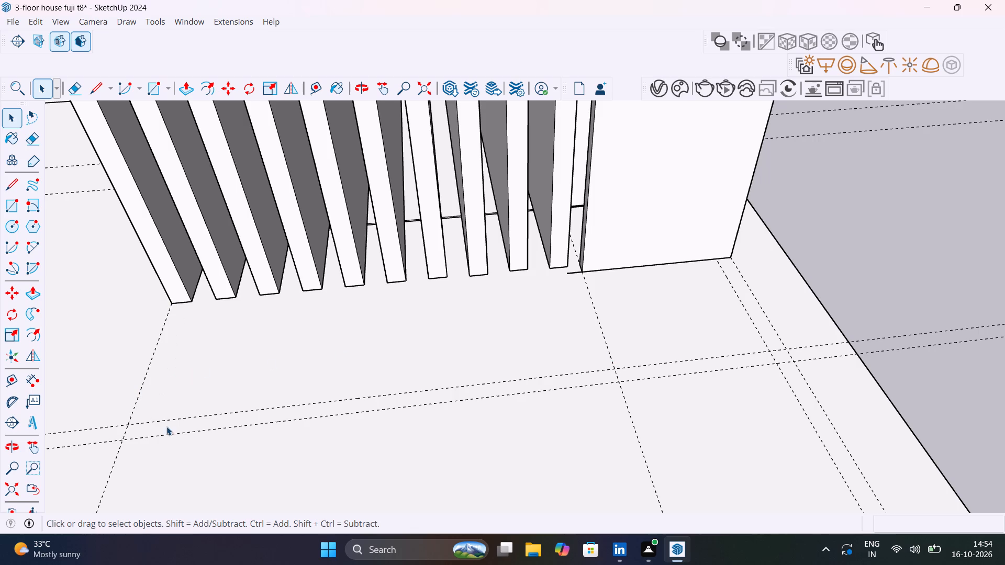
Delete the two front guides and the two side guides left around the removed border outline.
{"action": "left_click", "coordinate": [173, 419]}
{"action": "key", "text": "Delete"}
{"action": "left_click", "coordinate": [187, 431]}
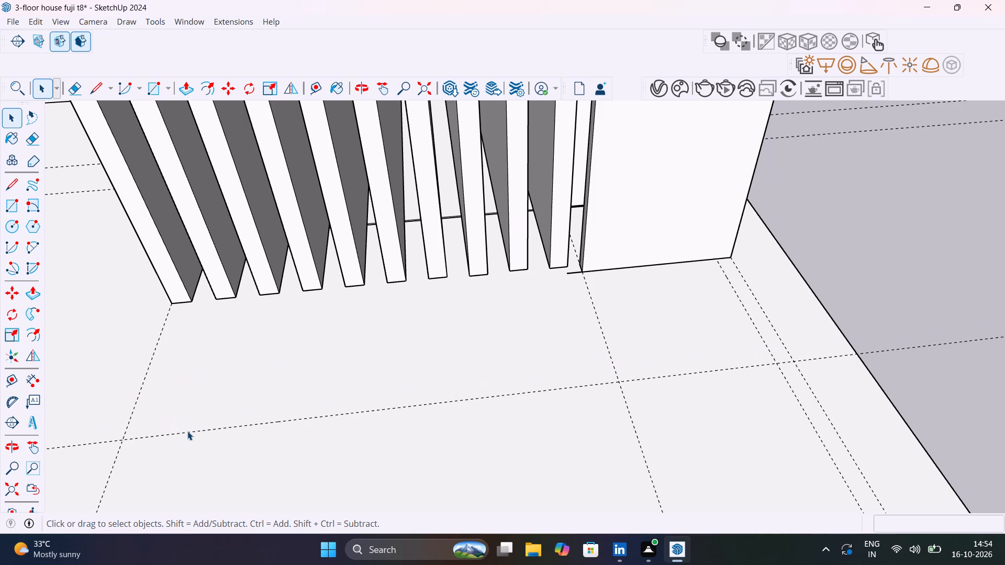
{"action": "key", "text": "Delete"}
{"action": "left_click", "coordinate": [146, 369]}
{"action": "key", "text": "Delete"}
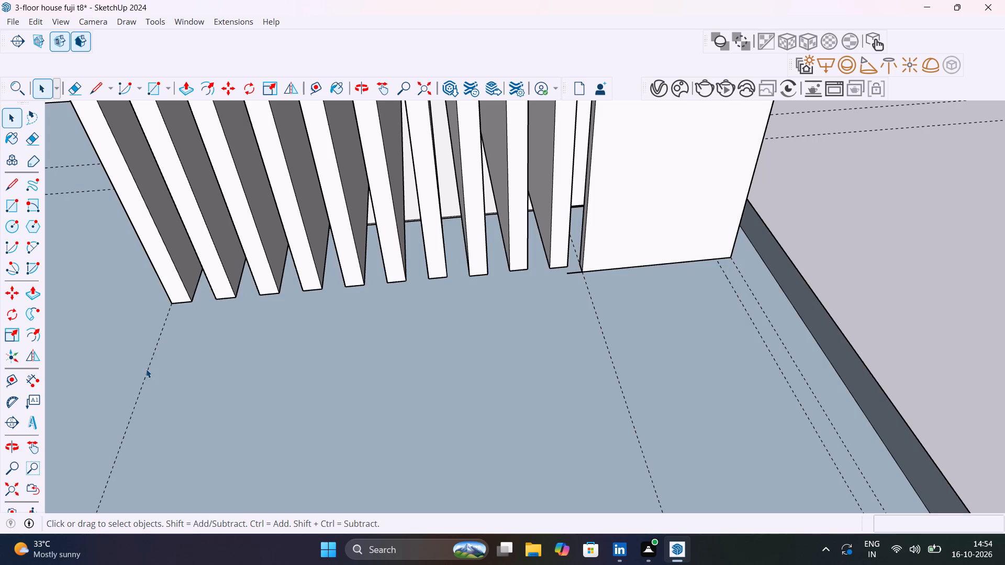
{"action": "key", "text": "ctrl+z"}
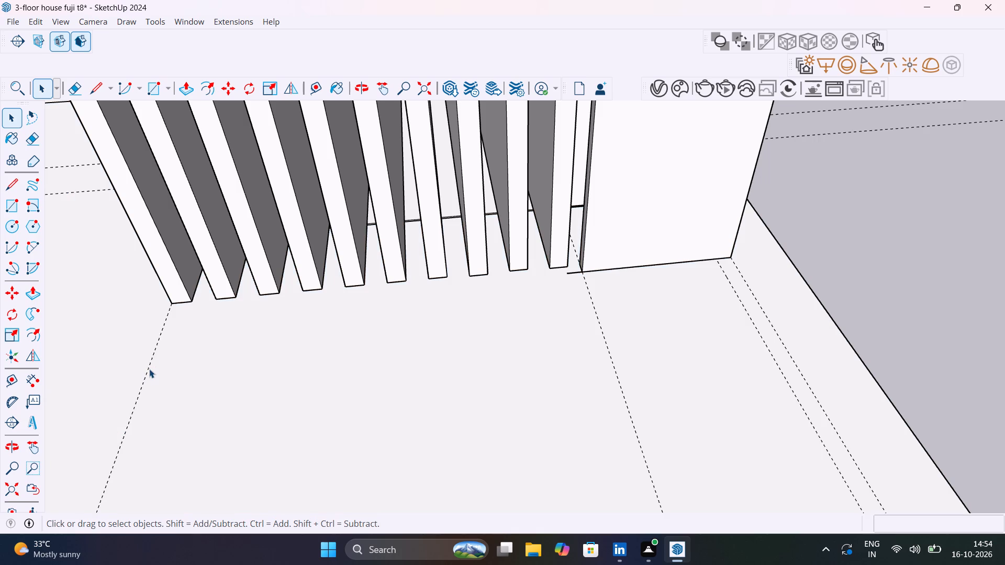
{"action": "left_click", "coordinate": [149, 368]}
{"action": "key", "text": "Delete"}
{"action": "left_click", "coordinate": [606, 344]}
{"action": "key", "text": "Delete"}
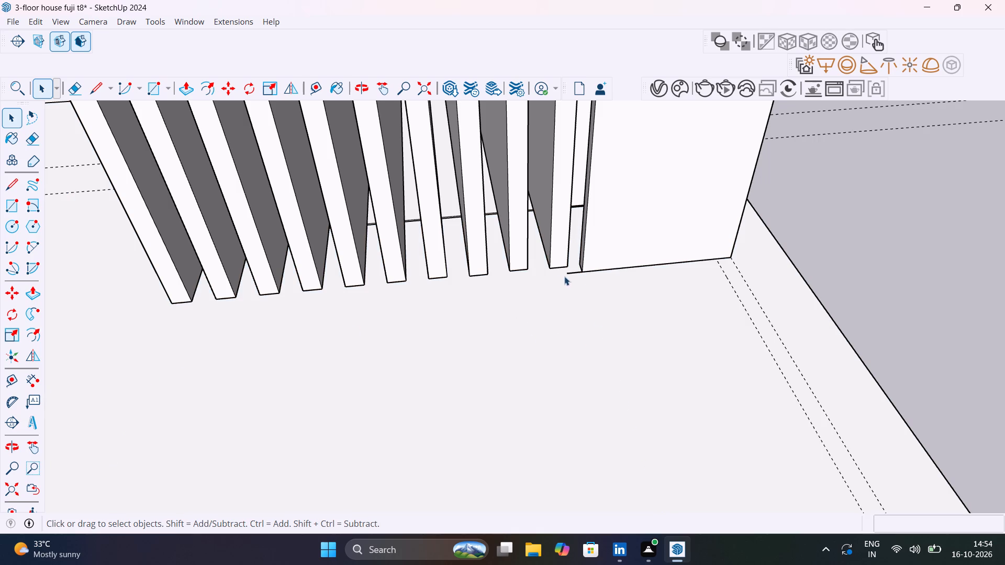
Delete the short stray edge extending from the wall panel's bottom corner toward the slats.
{"action": "left_click", "coordinate": [571, 273]}
{"action": "key", "text": "Delete"}
Place two side guides on the platform, one at the outermost slat's outer corner and one at the wall panel's bottom corner.
{"action": "scroll", "coordinate": [571, 273], "scroll_direction": "down", "scroll_amount": 8}
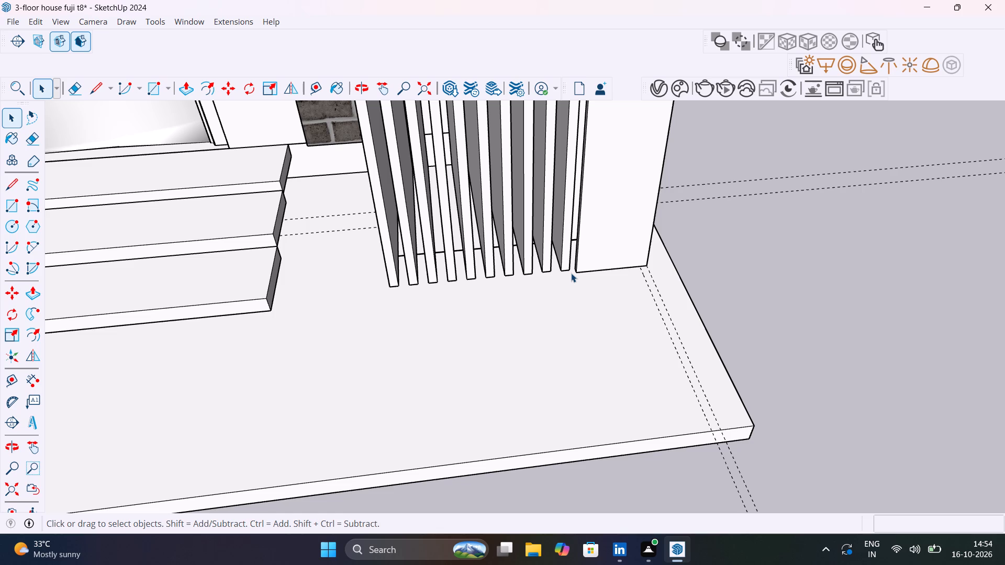
{"action": "key", "text": "t"}
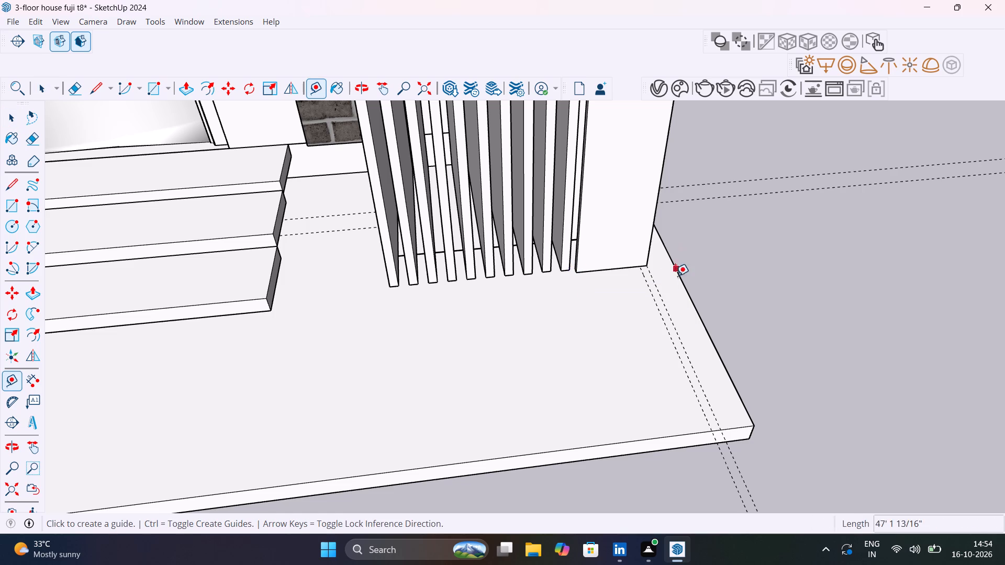
{"action": "left_click", "coordinate": [681, 286]}
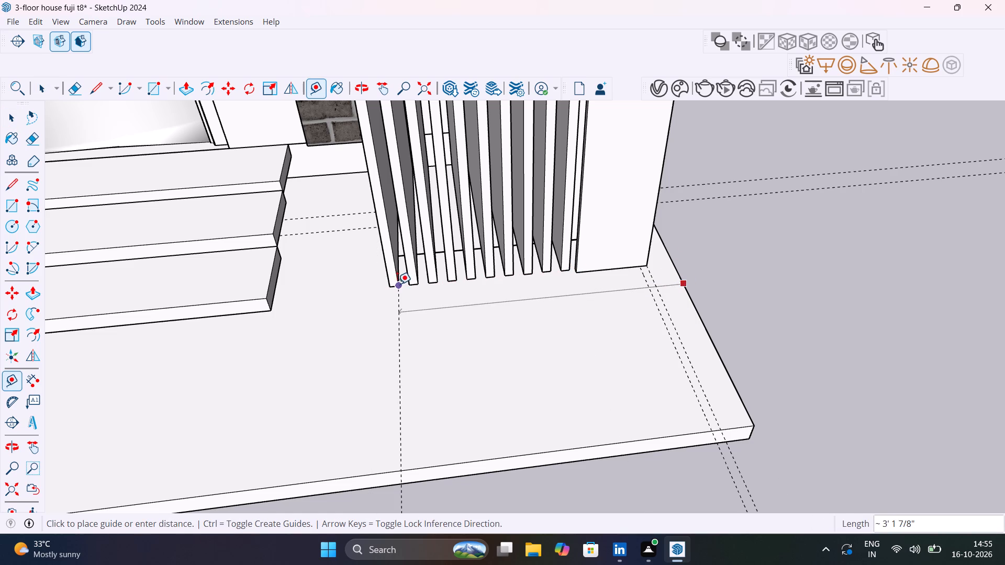
{"action": "scroll", "coordinate": [390, 285], "scroll_direction": "up", "scroll_amount": 8}
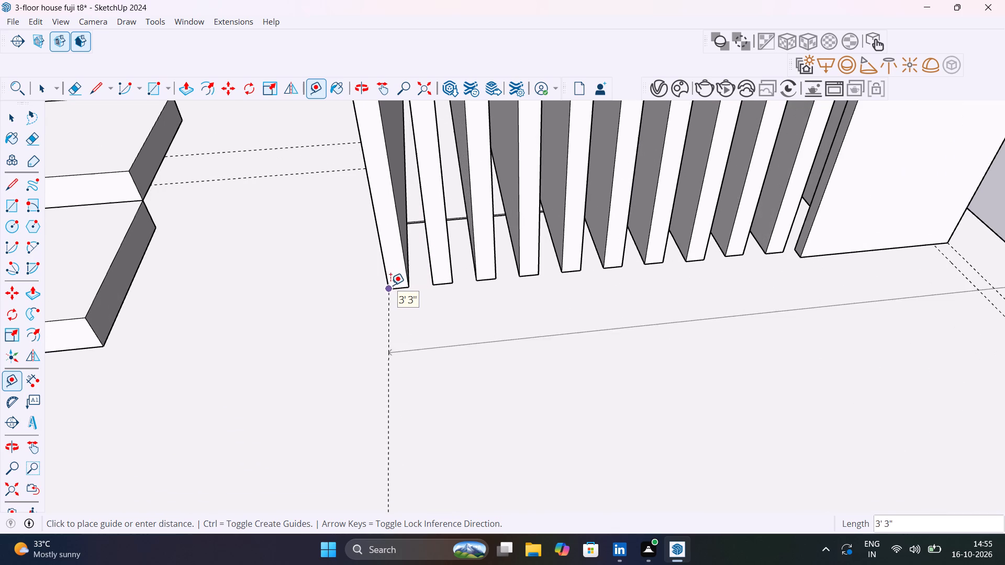
{"action": "left_click", "coordinate": [390, 285]}
{"action": "left_click", "coordinate": [389, 323]}
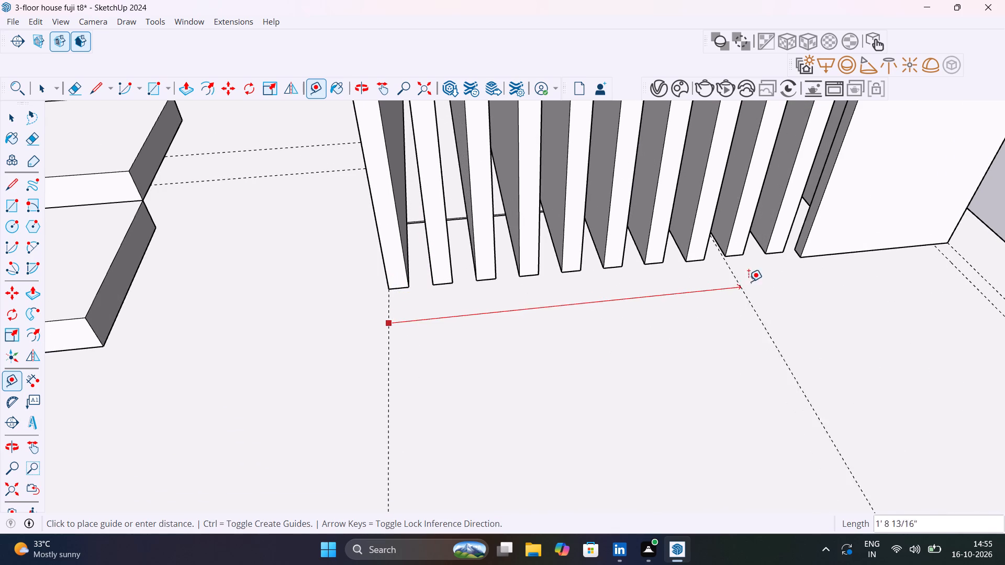
{"action": "left_click", "coordinate": [797, 255]}
Add a guide along the slats' front bottom edges and a parallel guide 1' in front of it.
{"action": "scroll", "coordinate": [753, 303], "scroll_direction": "down", "scroll_amount": 13}
{"action": "left_click", "coordinate": [770, 414]}
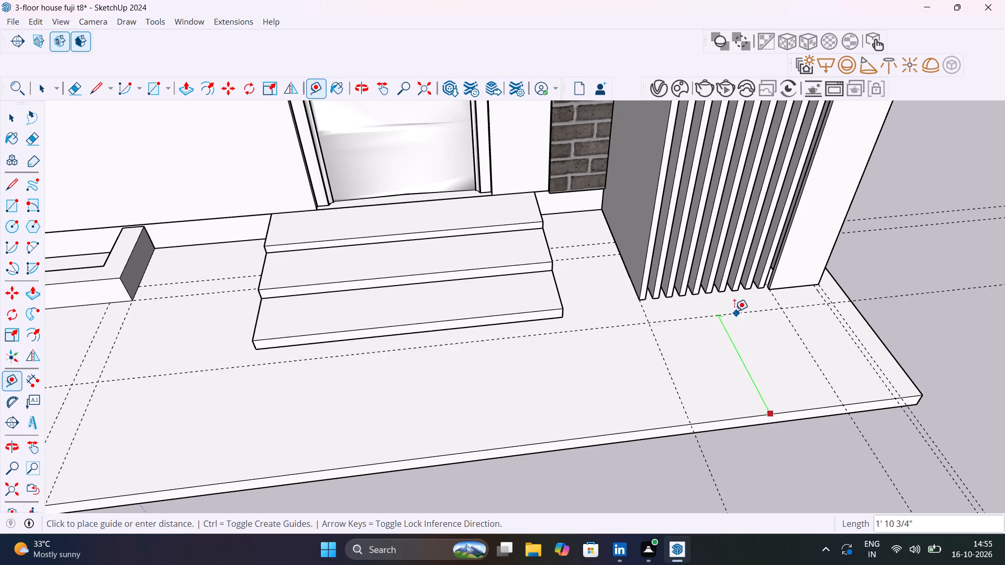
{"action": "left_click", "coordinate": [723, 292]}
{"action": "scroll", "coordinate": [714, 292], "scroll_direction": "up", "scroll_amount": 8}
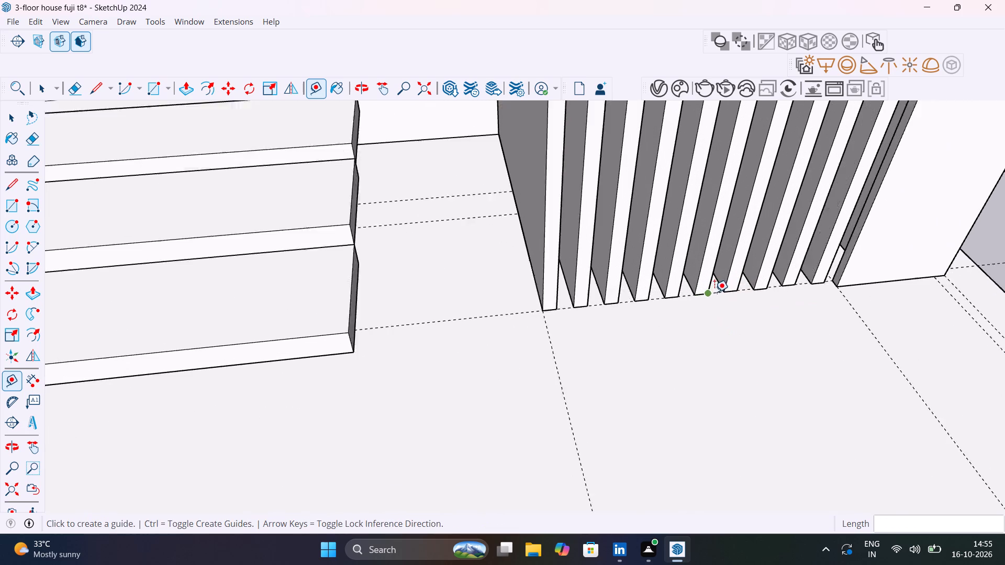
{"action": "scroll", "coordinate": [714, 292], "scroll_direction": "up", "scroll_amount": 1}
{"action": "left_click", "coordinate": [682, 293]}
{"action": "scroll", "coordinate": [694, 350], "scroll_direction": "down", "scroll_amount": 4}
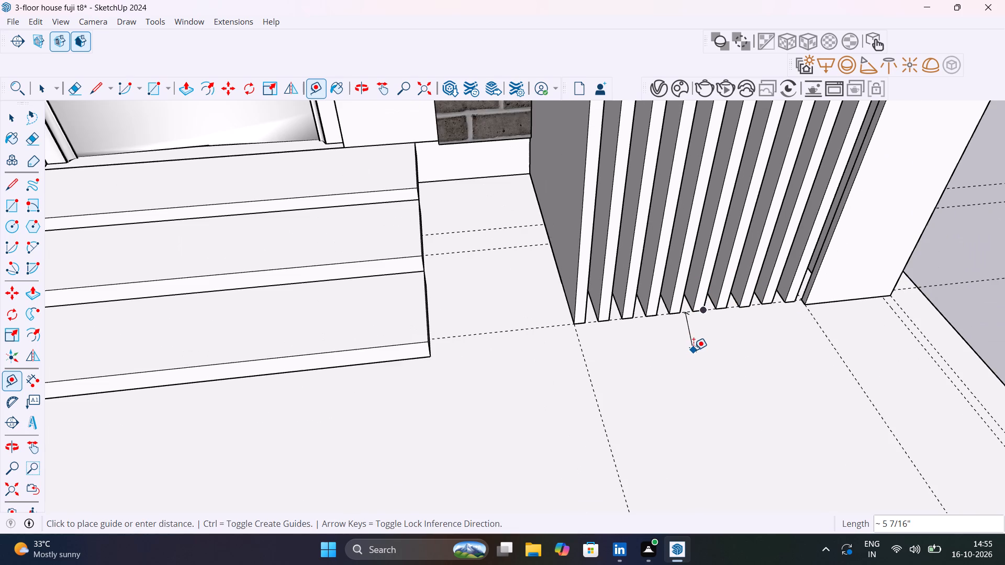
{"action": "key", "text": "Escape"}
{"action": "left_click", "coordinate": [685, 312]}
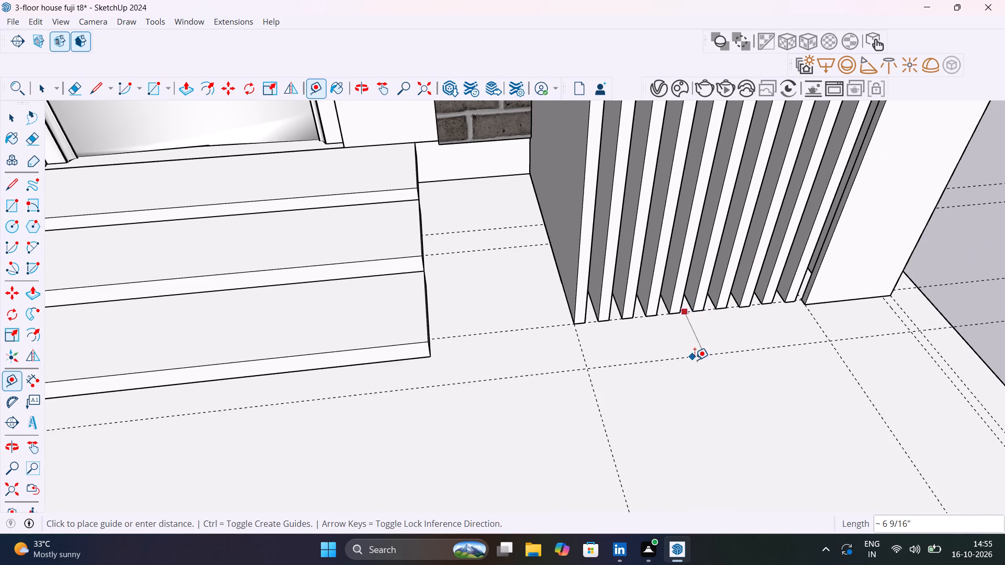
{"action": "scroll", "coordinate": [695, 360], "scroll_direction": "down", "scroll_amount": 8}
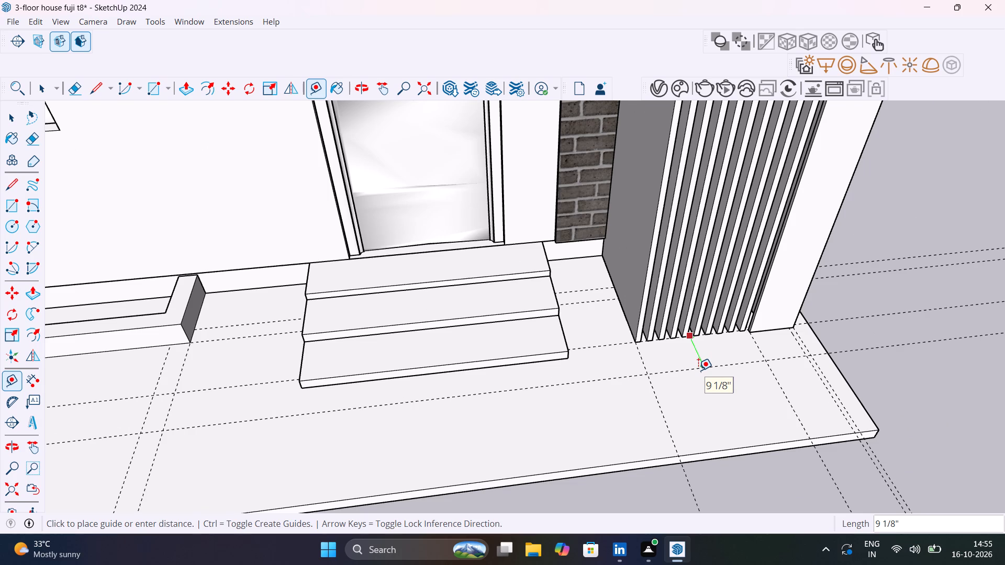
{"action": "type", "text": "1'"}
{"action": "key", "text": "Return"}
Add guides offset 1" inward from the front guide and from both side guides for the border's thickness.
{"action": "scroll", "coordinate": [698, 370], "scroll_direction": "up", "scroll_amount": 7}
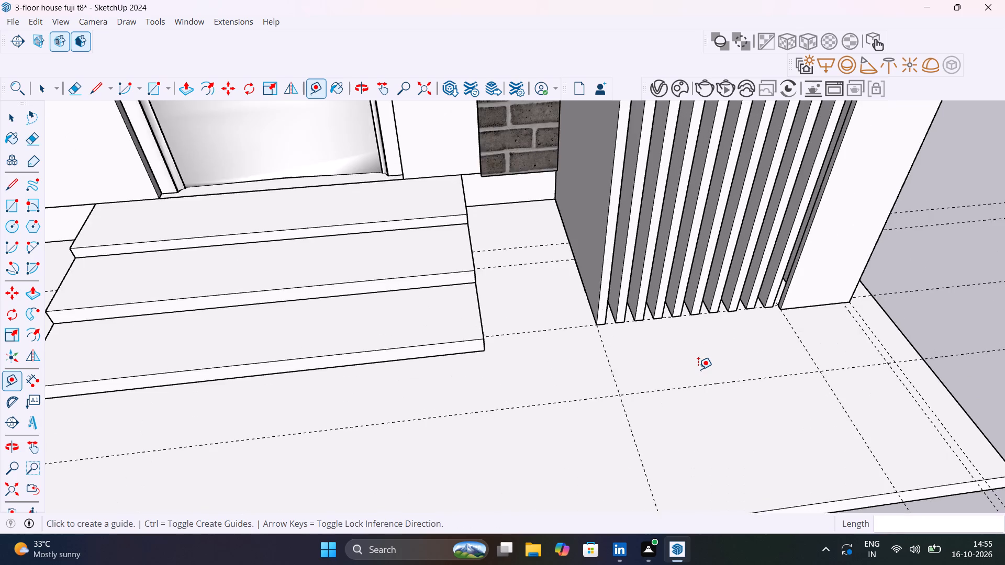
{"action": "scroll", "coordinate": [698, 369], "scroll_direction": "up", "scroll_amount": 2}
{"action": "left_click", "coordinate": [712, 391]}
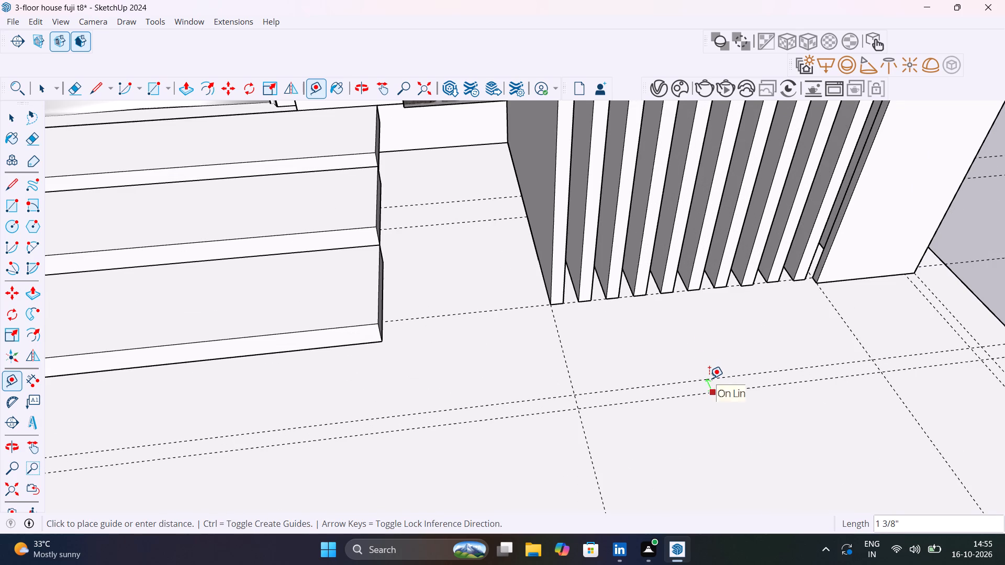
{"action": "type", "text": "1\""}
{"action": "key", "text": "Return"}
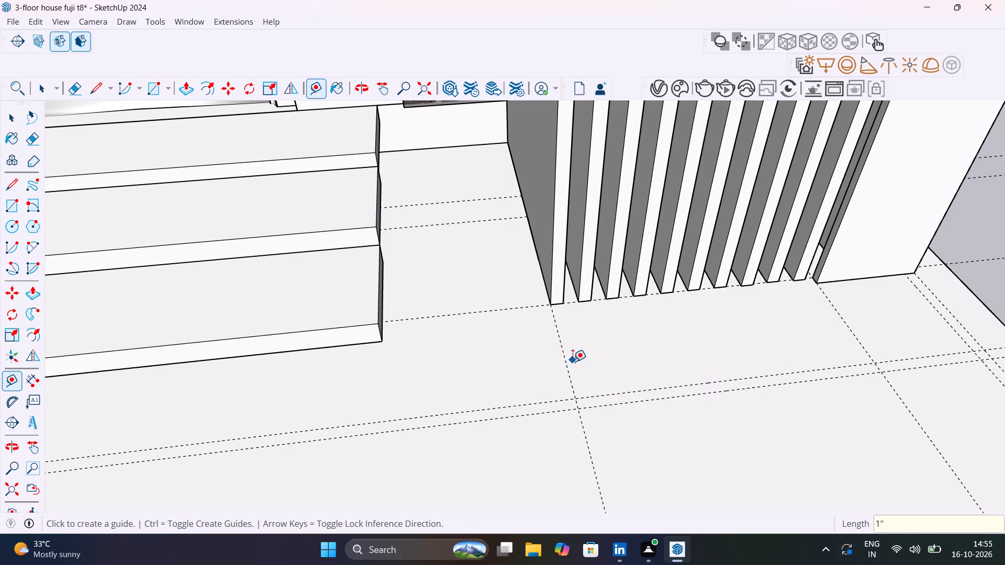
{"action": "left_click", "coordinate": [571, 364]}
{"action": "type", "text": "1\""}
{"action": "key", "text": "Return"}
{"action": "left_click", "coordinate": [843, 318]}
{"action": "type", "text": "1\""}
{"action": "key", "text": "Return"}
{"action": "key", "text": "space"}
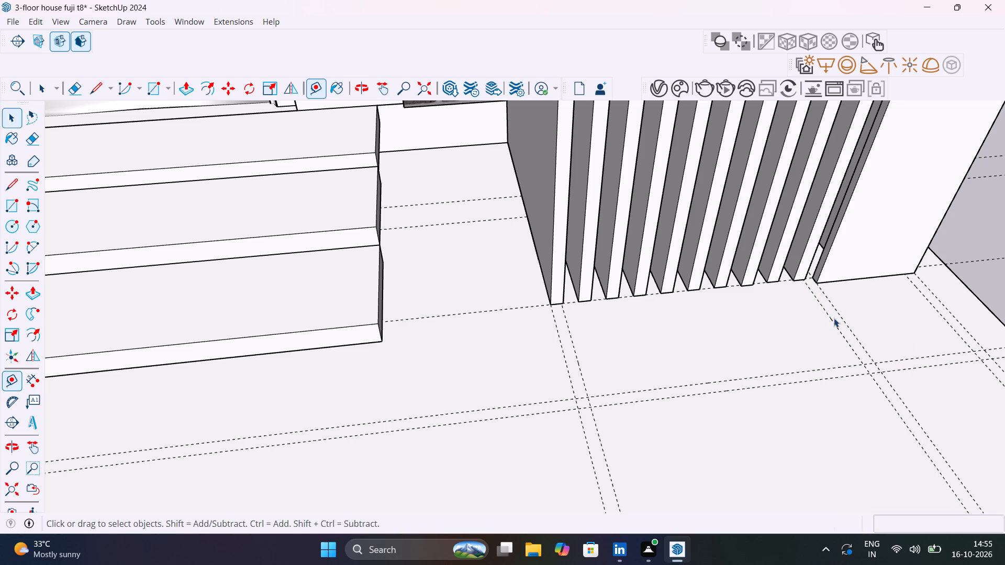
Draw a 1" by 1' strip rectangle at the outermost slat and a 1" wide front strip along the guides.
{"action": "key", "text": "r"}
{"action": "left_click", "coordinate": [553, 303]}
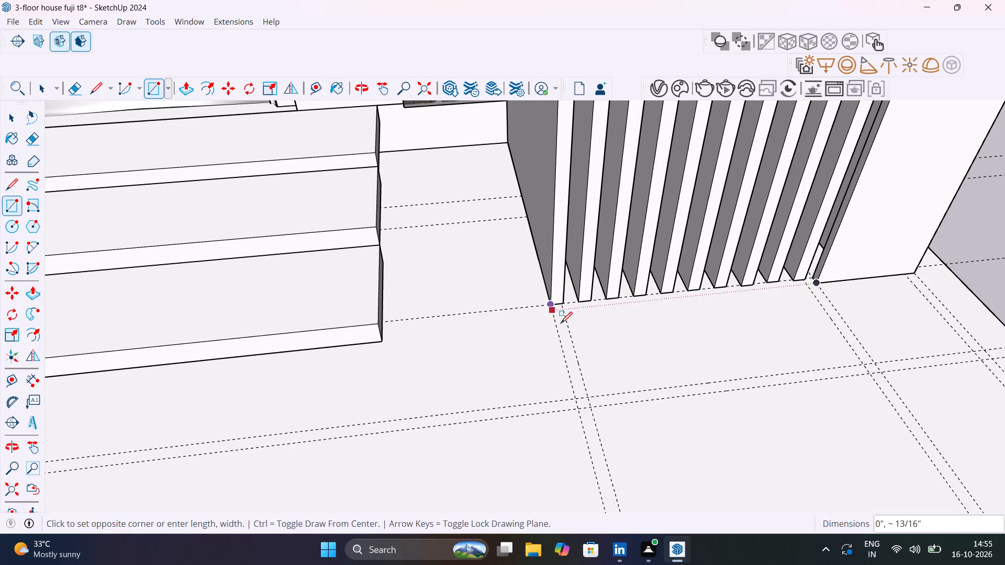
{"action": "left_click", "coordinate": [589, 405]}
{"action": "left_click", "coordinate": [589, 406]}
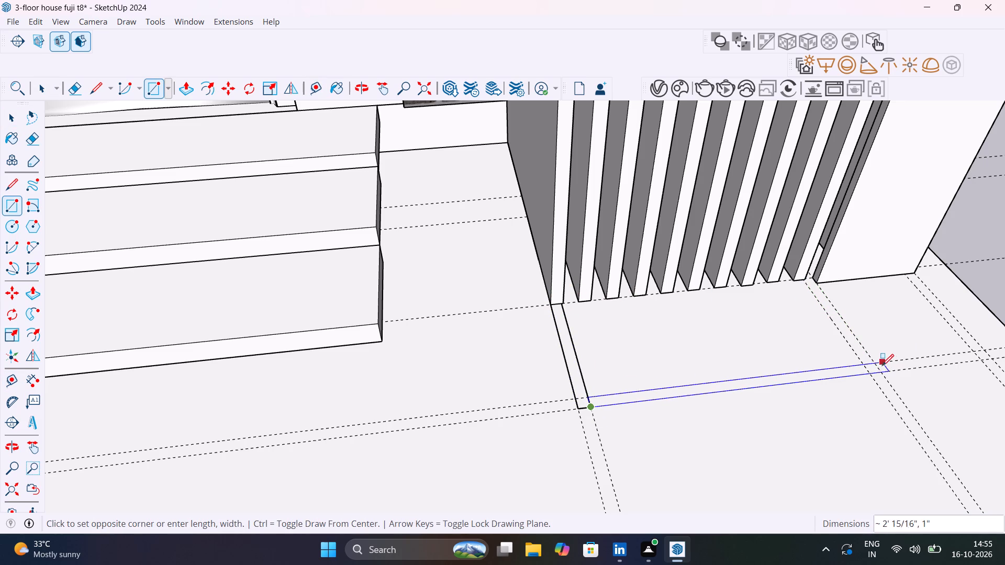
{"action": "left_click", "coordinate": [880, 365]}
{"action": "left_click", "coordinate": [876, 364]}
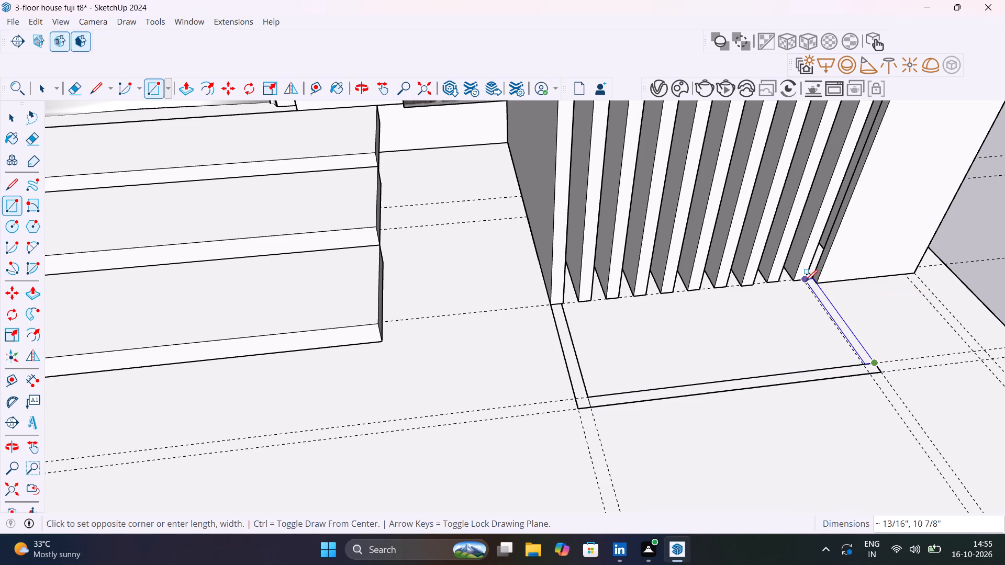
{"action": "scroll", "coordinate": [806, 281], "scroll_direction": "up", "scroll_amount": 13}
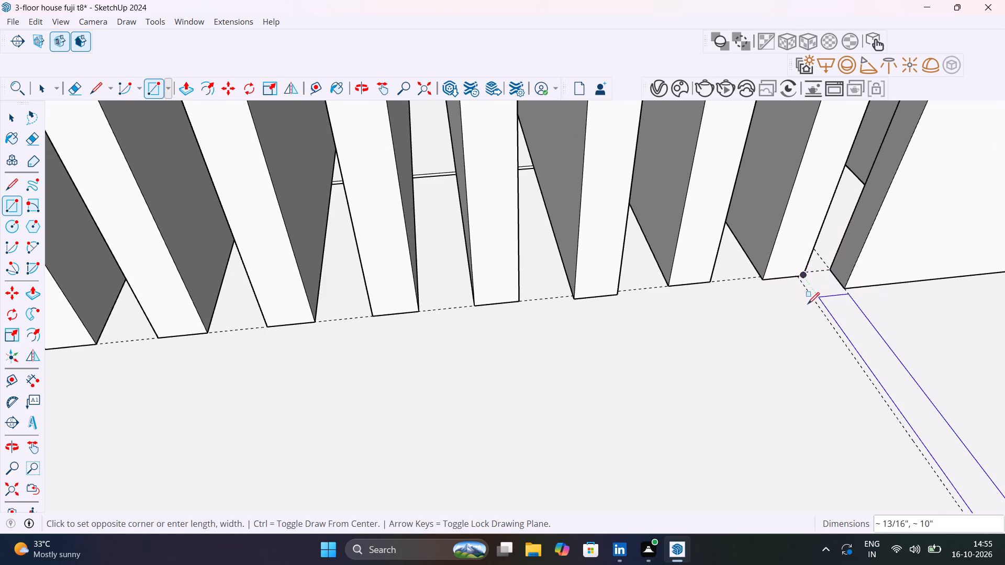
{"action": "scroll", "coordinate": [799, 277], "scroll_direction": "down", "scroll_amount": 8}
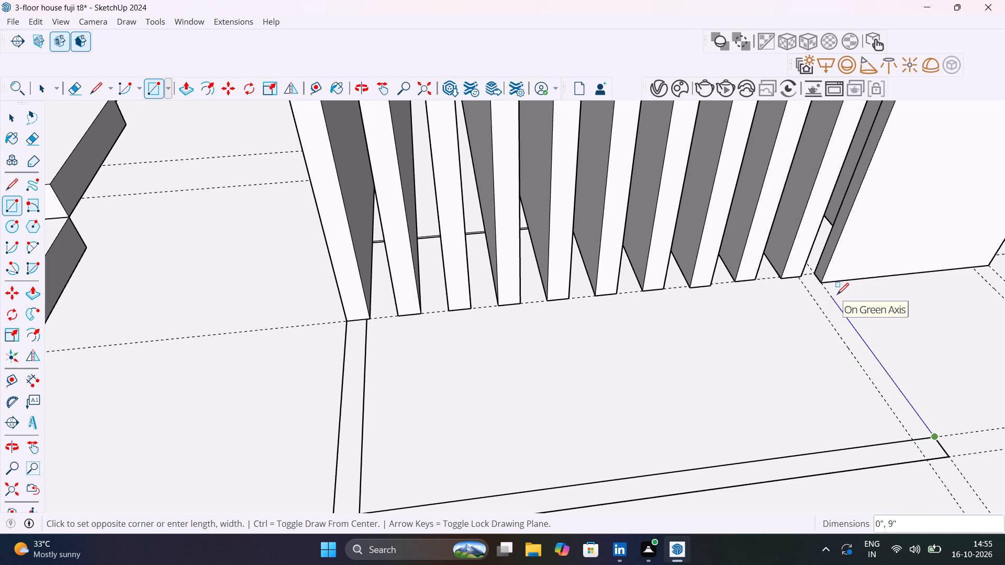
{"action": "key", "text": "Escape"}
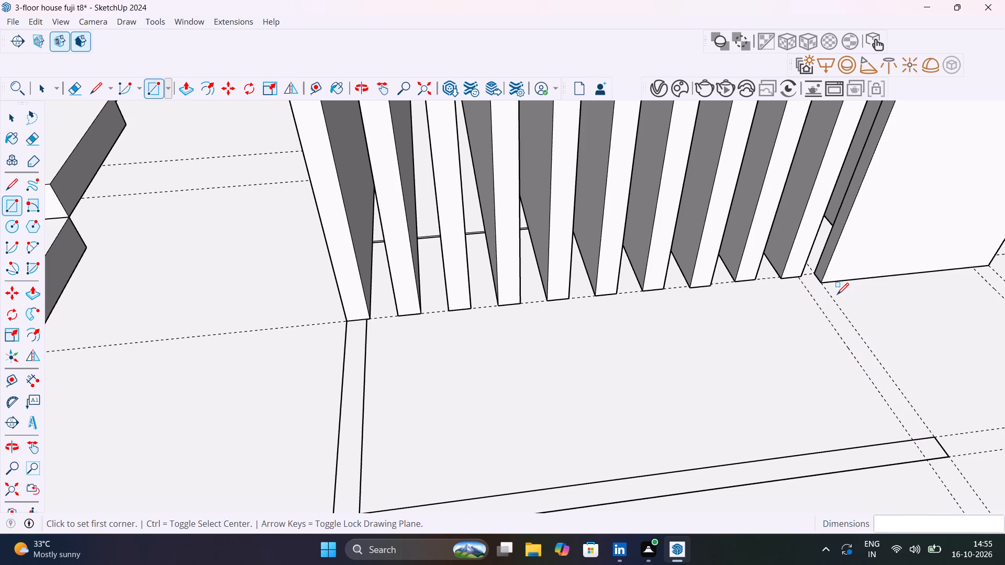
Add a guide level with the wall panel's bottom corner and draw a 1" by about 10 3/16" strip from it to the front strip.
{"action": "key", "text": "space"}
{"action": "type", "text": "T"}
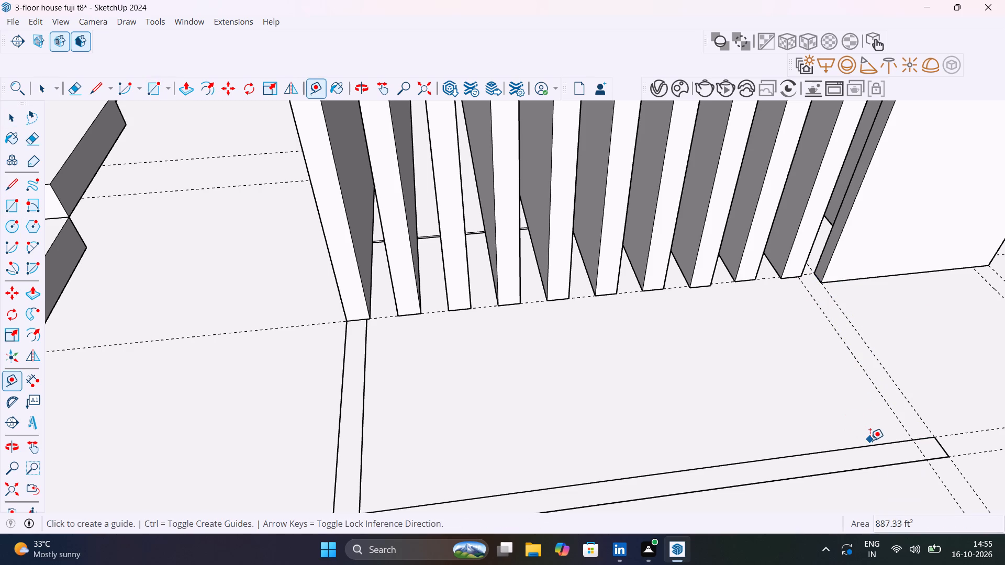
{"action": "left_click", "coordinate": [872, 444]}
{"action": "left_click", "coordinate": [830, 282]}
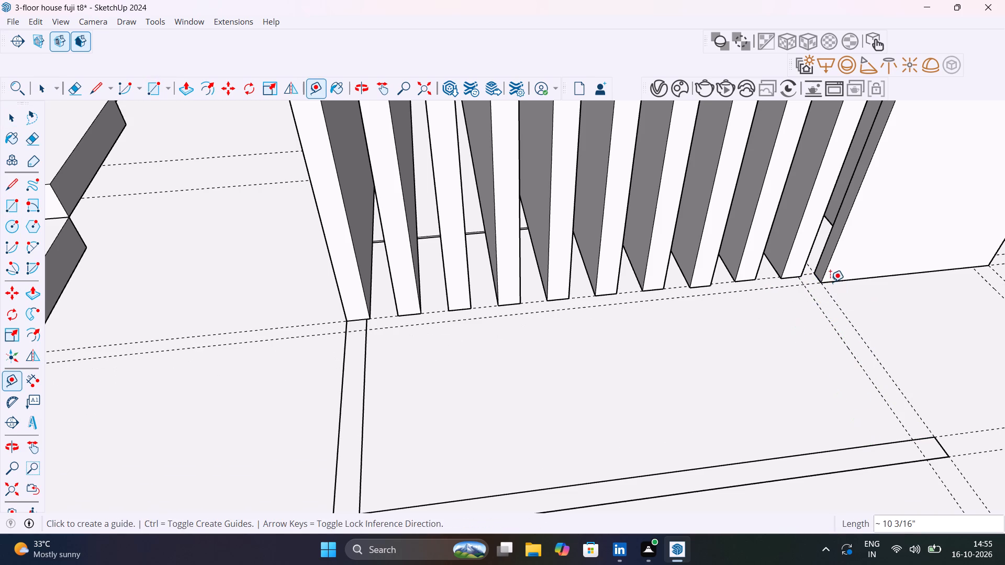
{"action": "key", "text": "space"}
{"action": "type", "text": "R"}
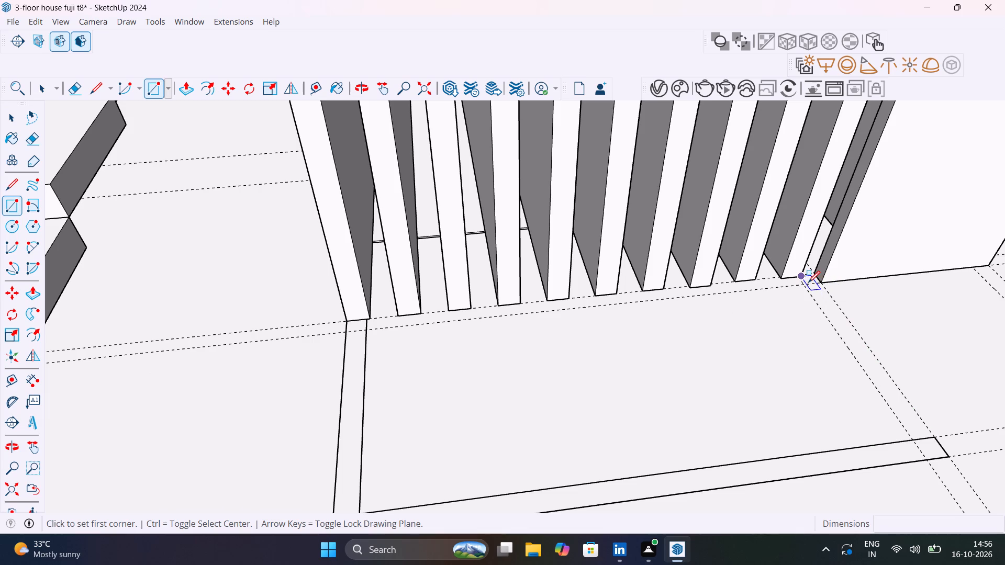
{"action": "left_click", "coordinate": [805, 284]}
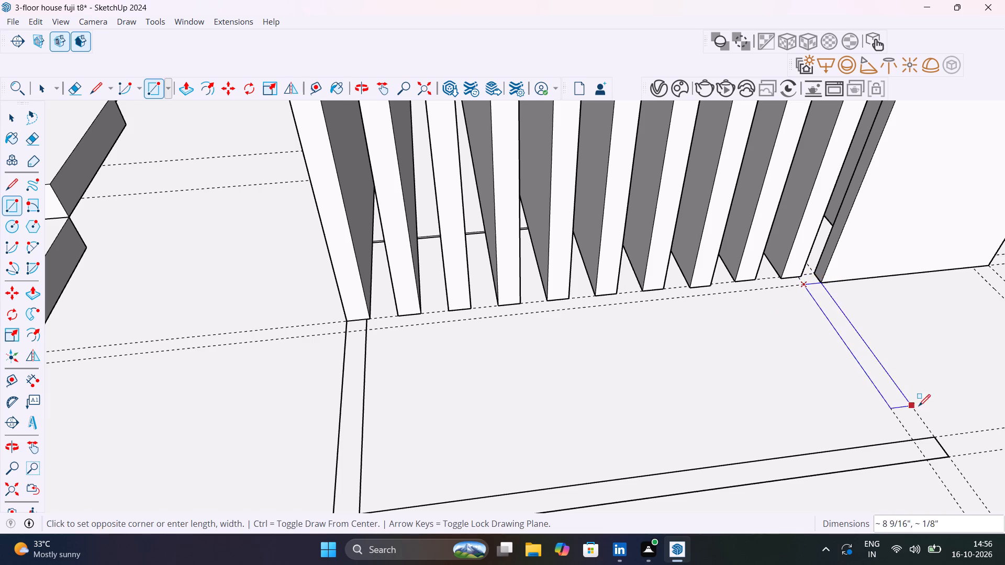
{"action": "left_click", "coordinate": [931, 433]}
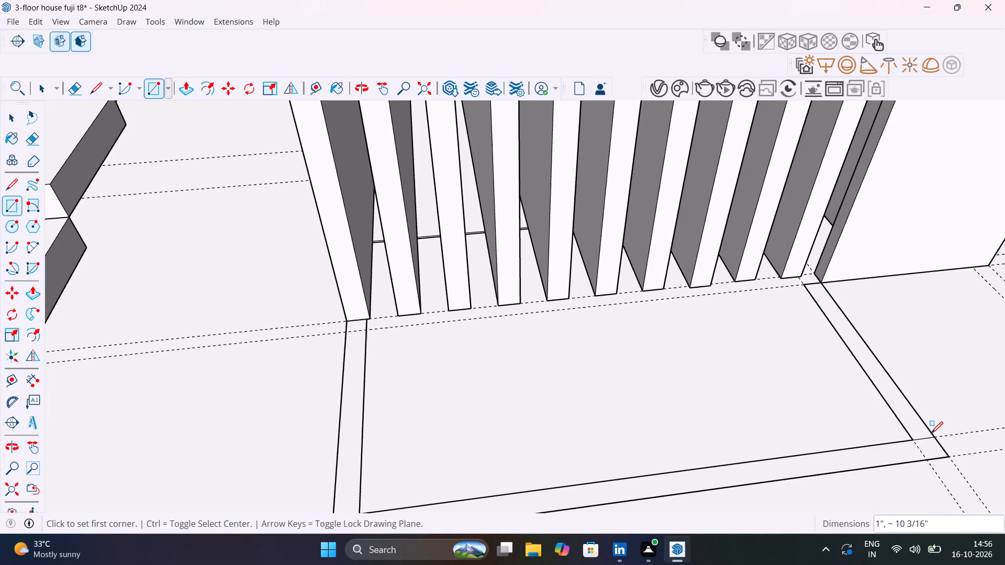
Erase the short dividing lines at the border's two front corners to merge the three strips into one face.
{"action": "key", "text": "space"}
{"action": "type", "text": "E"}
{"action": "left_click", "coordinate": [925, 436]}
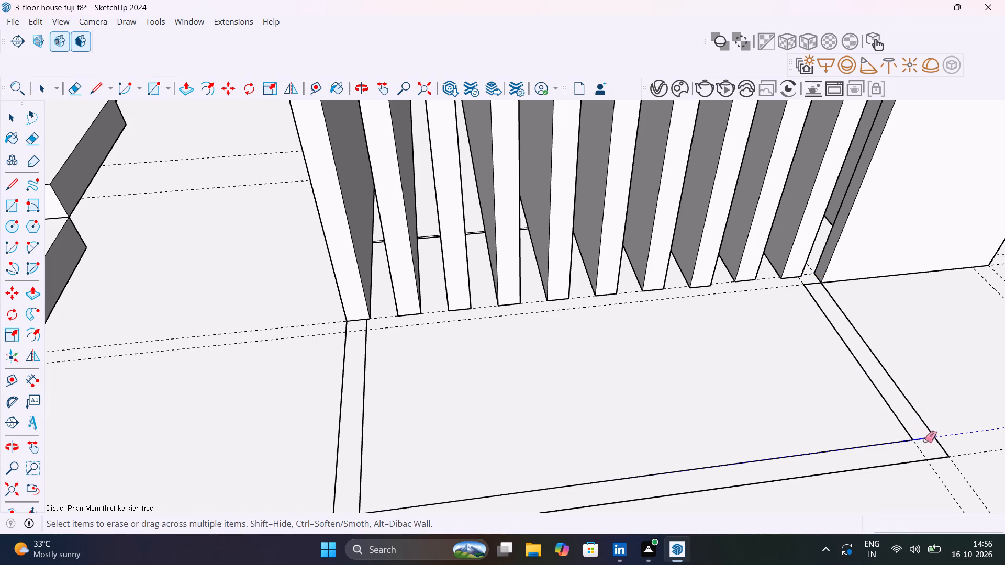
{"action": "scroll", "coordinate": [450, 432], "scroll_direction": "down", "scroll_amount": 6}
{"action": "scroll", "coordinate": [399, 479], "scroll_direction": "up", "scroll_amount": 2}
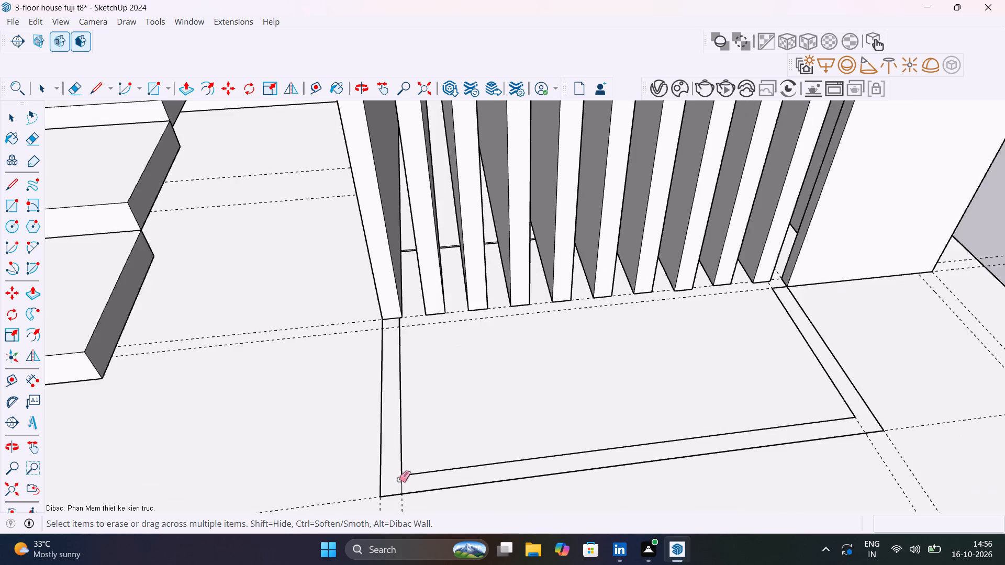
{"action": "scroll", "coordinate": [399, 479], "scroll_direction": "up", "scroll_amount": 7}
{"action": "left_click", "coordinate": [403, 484]}
{"action": "key", "text": "space"}
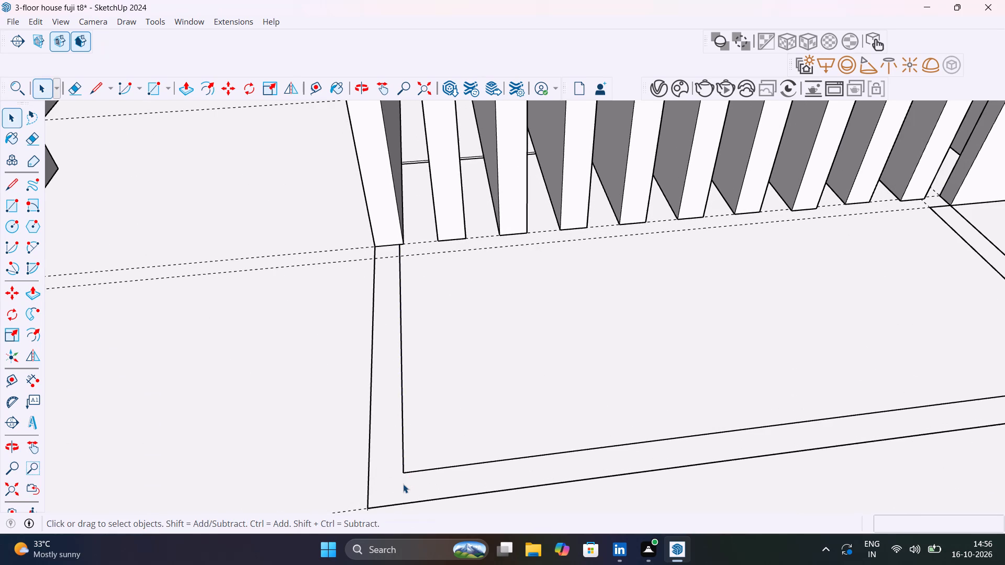
Extrude the U-shaped border face in front of the slats upward to a height of 2".
{"action": "left_click", "coordinate": [403, 484]}
{"action": "key", "text": "p"}
{"action": "left_click", "coordinate": [403, 484]}
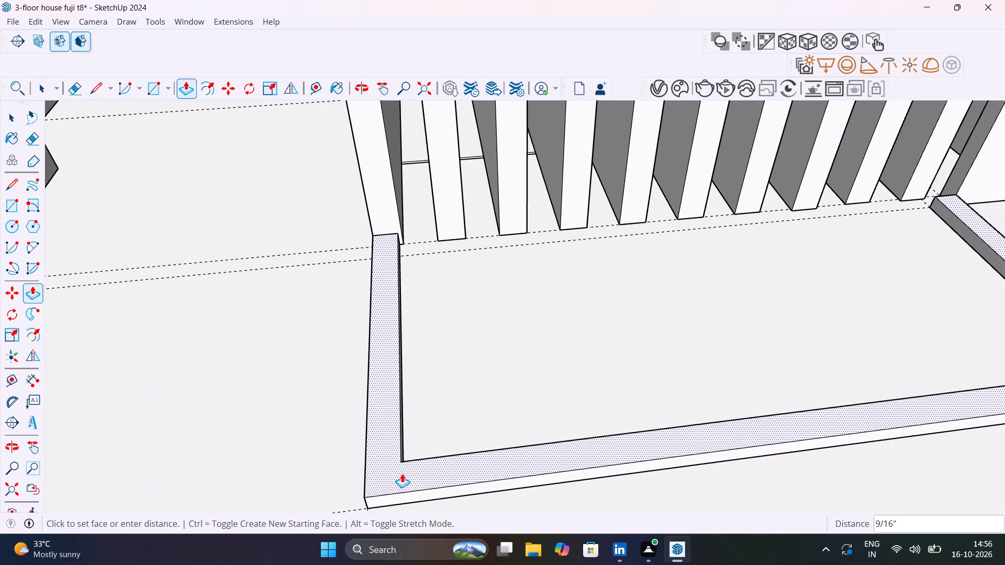
{"action": "scroll", "coordinate": [402, 473], "scroll_direction": "down", "scroll_amount": 6}
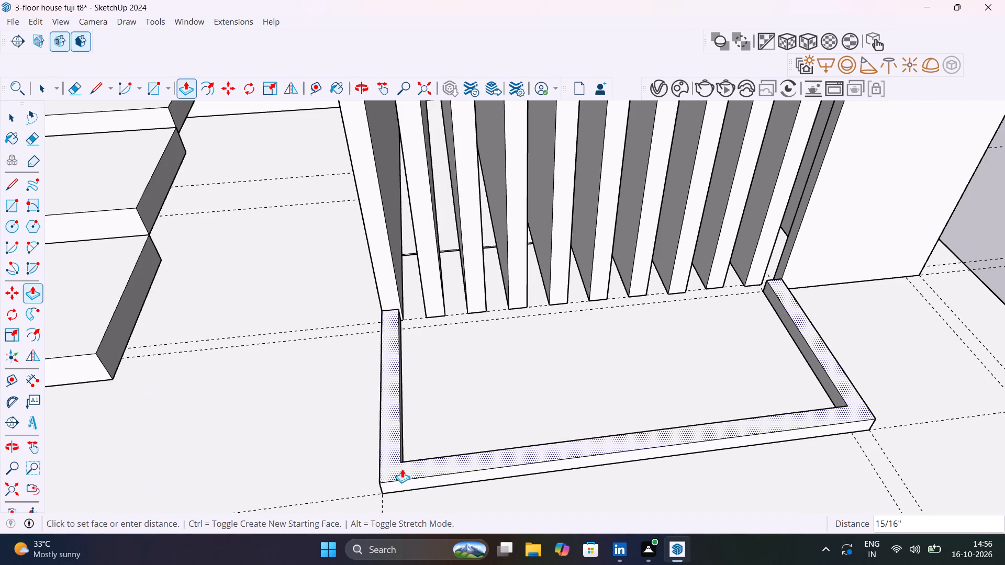
{"action": "type", "text": "1\""}
{"action": "key", "text": "Return"}
{"action": "type", "text": "2\""}
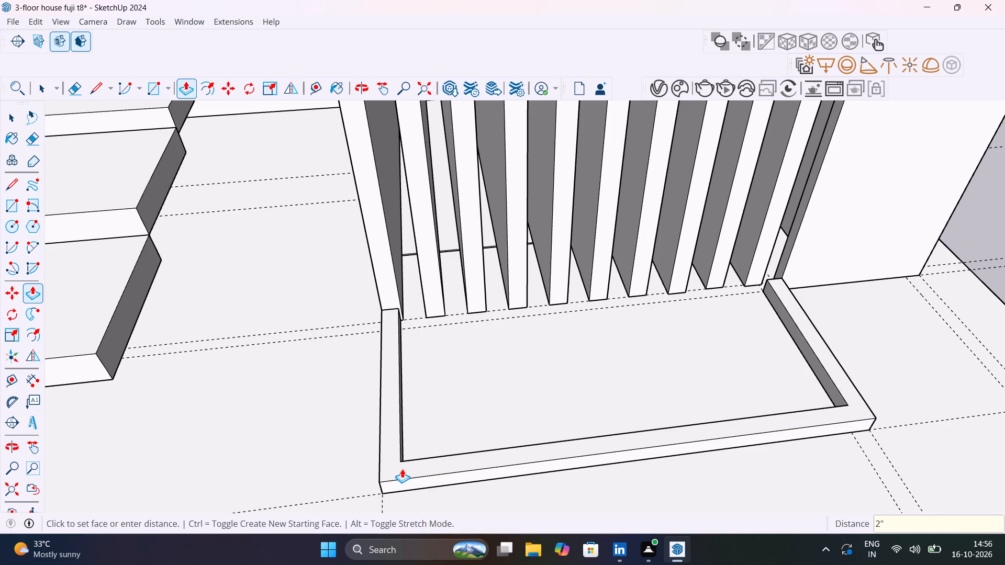
{"action": "key", "text": "Return"}
{"action": "key", "text": "space"}
{"action": "scroll", "coordinate": [402, 469], "scroll_direction": "down", "scroll_amount": 14}
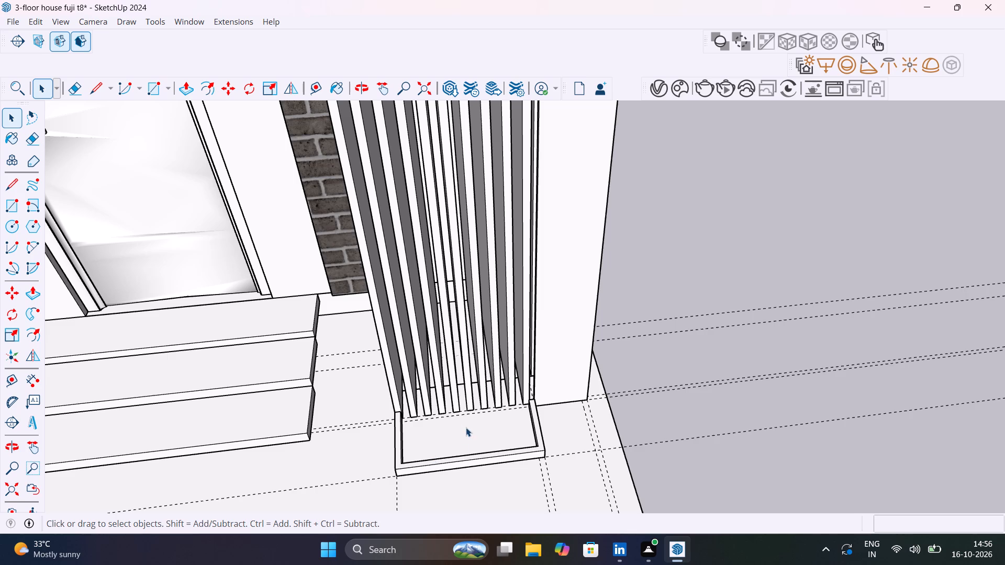
Delete all construction guides from the house model.
{"action": "scroll", "coordinate": [467, 427], "scroll_direction": "down", "scroll_amount": 10}
{"action": "middle_click_drag", "start_coordinate": [465, 426], "coordinate": [698, 259]}
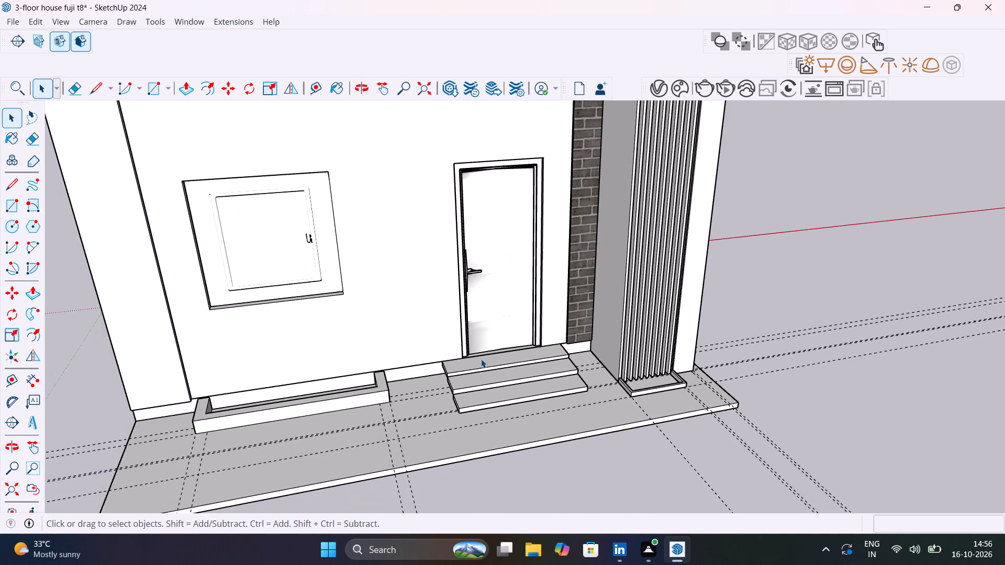
{"action": "scroll", "coordinate": [481, 359], "scroll_direction": "down", "scroll_amount": 6}
{"action": "scroll", "coordinate": [302, 416], "scroll_direction": "up", "scroll_amount": 8}
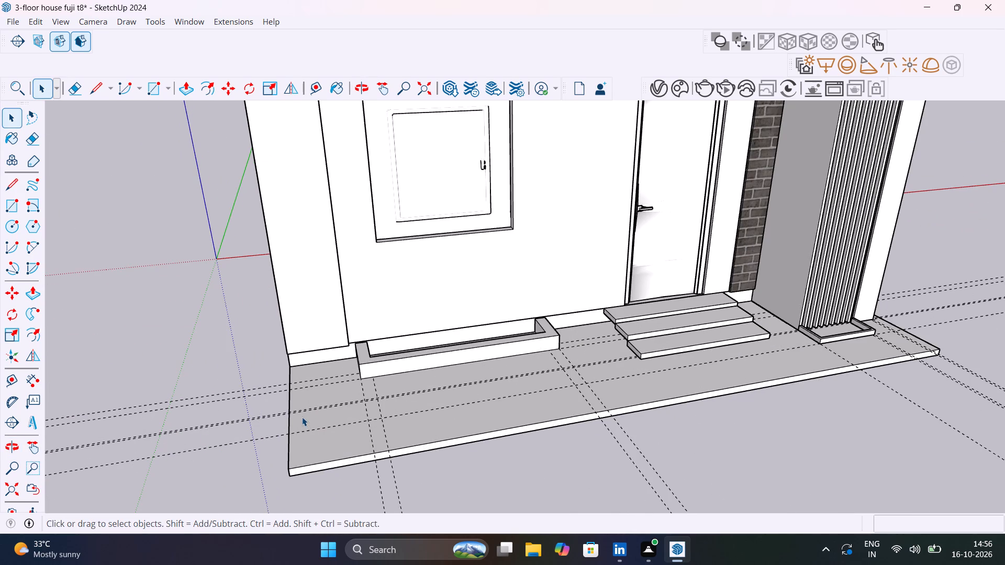
{"action": "left_click", "coordinate": [31, 19]}
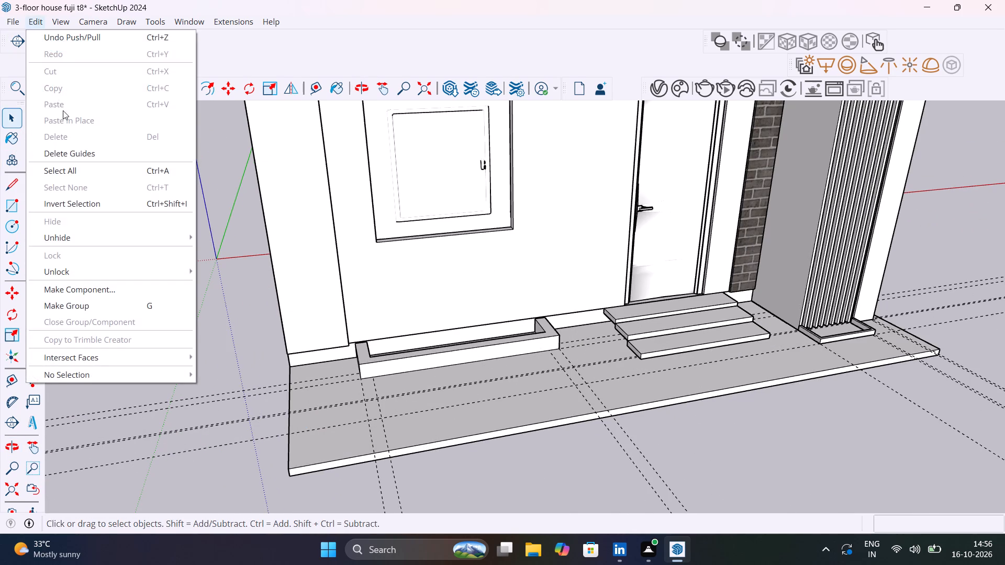
{"action": "left_click", "coordinate": [76, 154]}
Examine the ground-floor front, including the planter, entrance steps, slat border and base slab edge, from several angles and distances.
{"action": "scroll", "coordinate": [291, 323], "scroll_direction": "down", "scroll_amount": 7}
{"action": "middle_click_drag", "start_coordinate": [325, 348], "coordinate": [356, 336]}
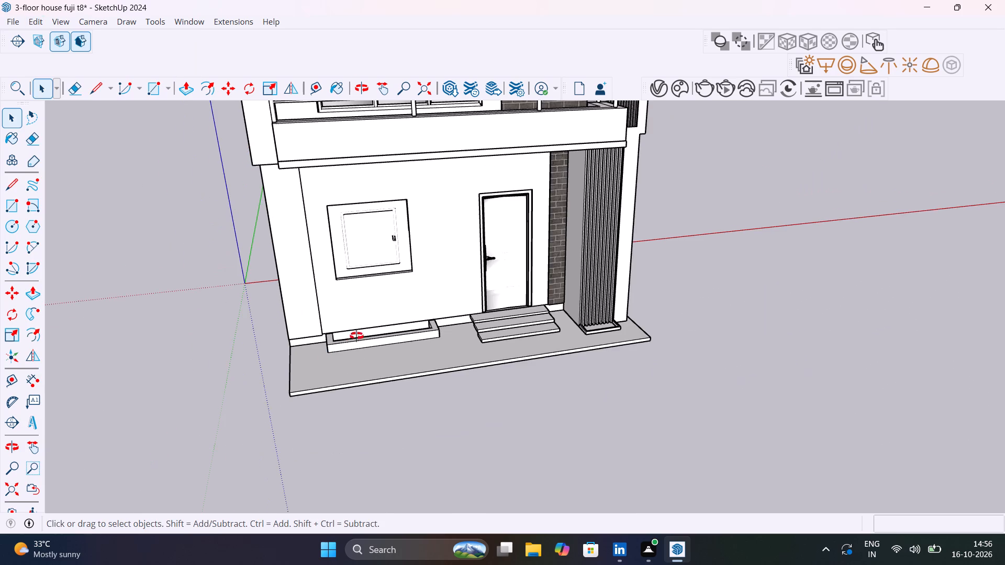
{"action": "middle_click_drag", "start_coordinate": [356, 336], "coordinate": [398, 324]}
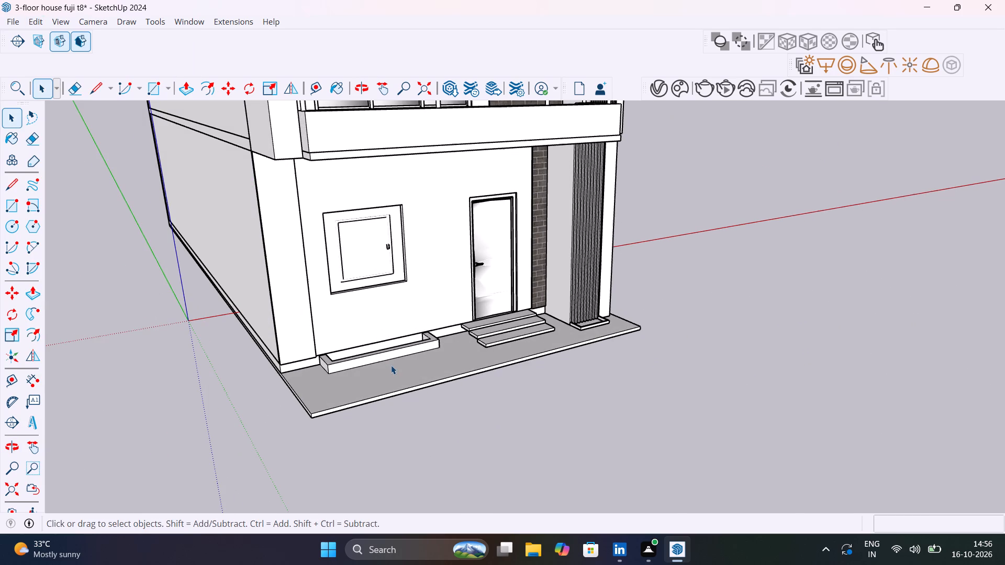
{"action": "middle_click_drag", "start_coordinate": [392, 366], "coordinate": [565, 260]}
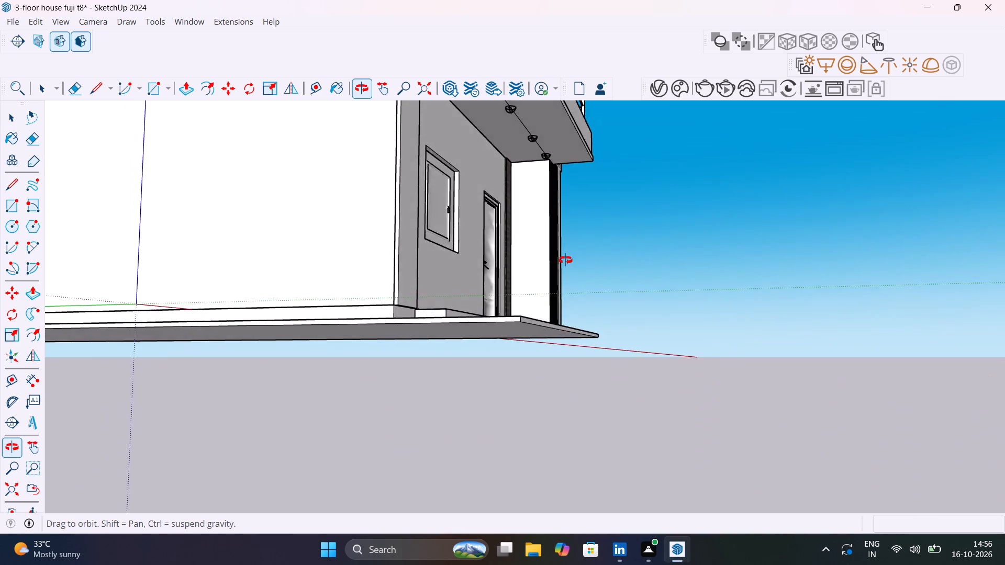
{"action": "middle_click_drag", "start_coordinate": [565, 260], "coordinate": [314, 376]}
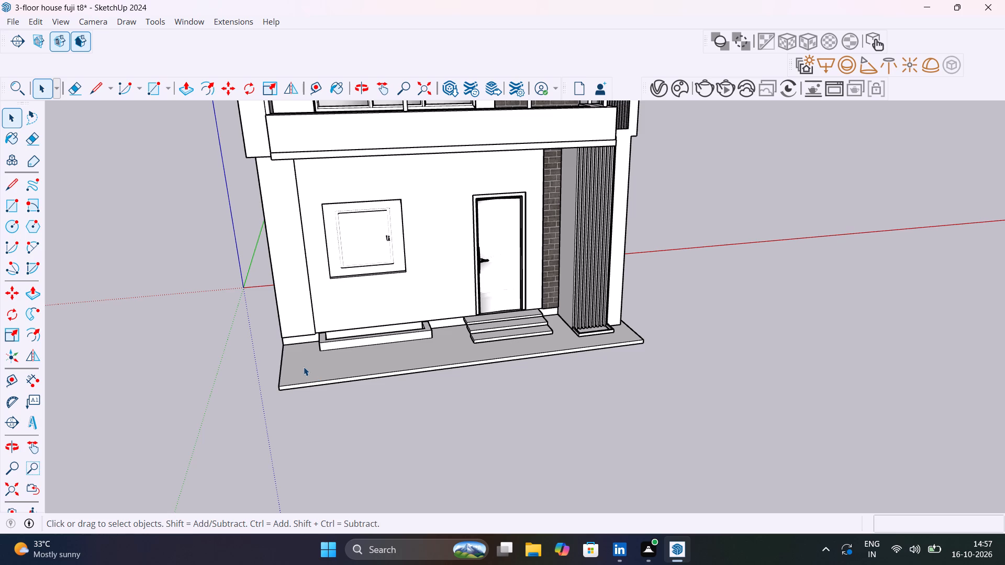
{"action": "scroll", "coordinate": [292, 368], "scroll_direction": "up", "scroll_amount": 5}
{"action": "middle_click_drag", "start_coordinate": [339, 338], "coordinate": [524, 278]}
{"action": "scroll", "coordinate": [457, 298], "scroll_direction": "down", "scroll_amount": 1}
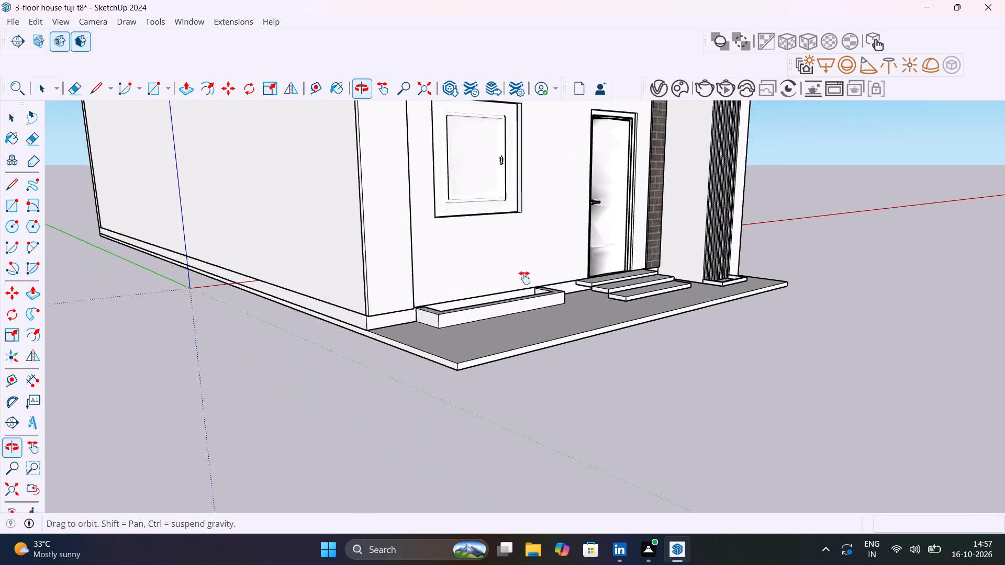
{"action": "middle_click_drag", "start_coordinate": [524, 278], "coordinate": [472, 304]}
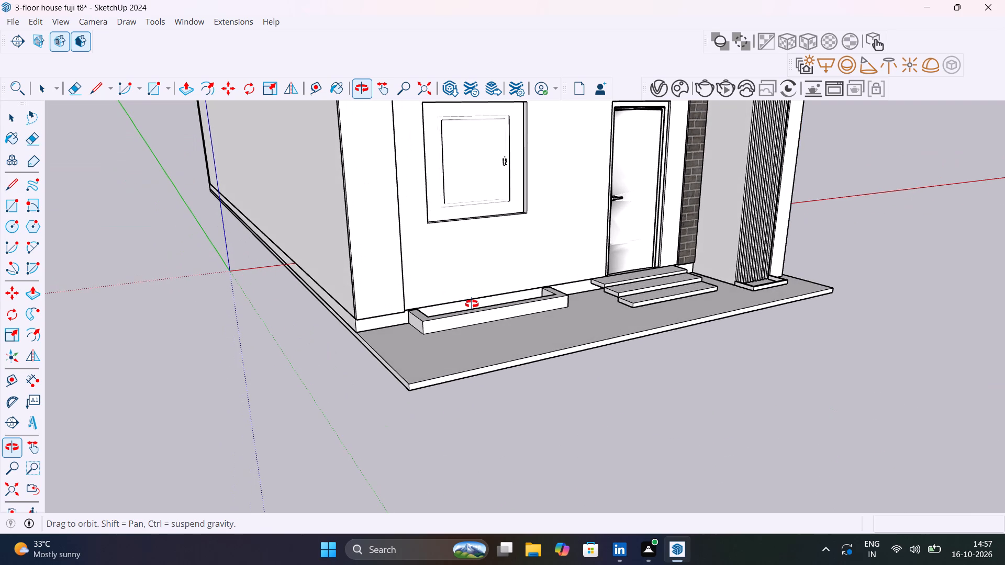
{"action": "middle_click_drag", "start_coordinate": [472, 304], "coordinate": [495, 288]}
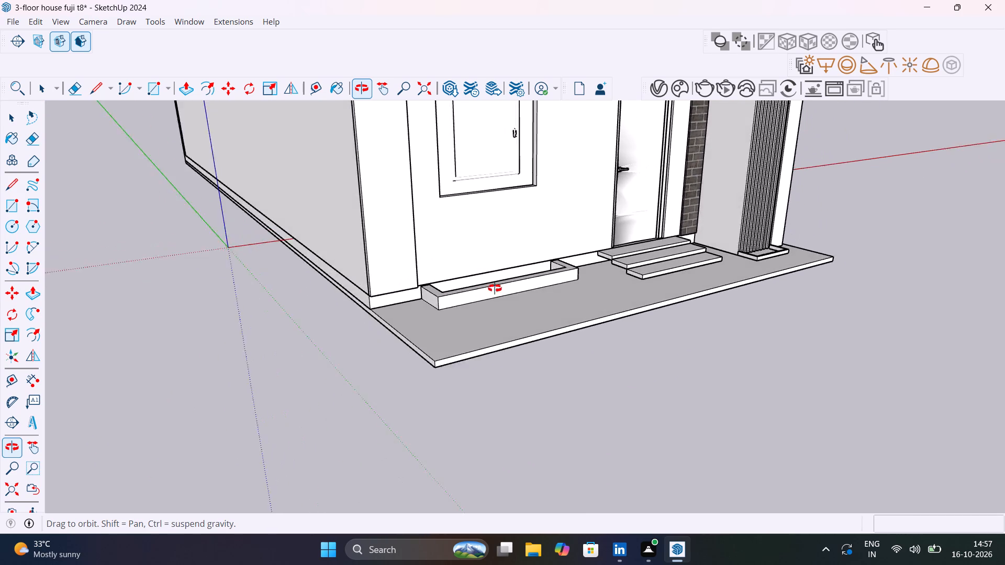
{"action": "middle_click_drag", "start_coordinate": [495, 288], "coordinate": [520, 296]}
{"action": "scroll", "coordinate": [474, 336], "scroll_direction": "up", "scroll_amount": 5}
{"action": "middle_click_drag", "start_coordinate": [461, 340], "coordinate": [483, 309]}
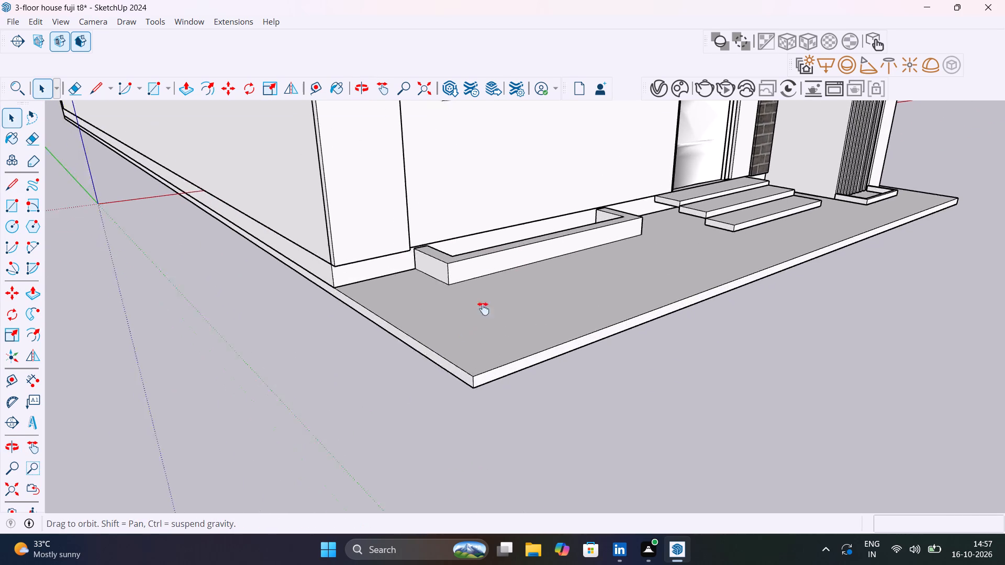
{"action": "middle_click_drag", "start_coordinate": [483, 309], "coordinate": [435, 329]}
{"action": "scroll", "coordinate": [435, 330], "scroll_direction": "down", "scroll_amount": 19}
{"action": "middle_click_drag", "start_coordinate": [449, 338], "coordinate": [395, 343]}
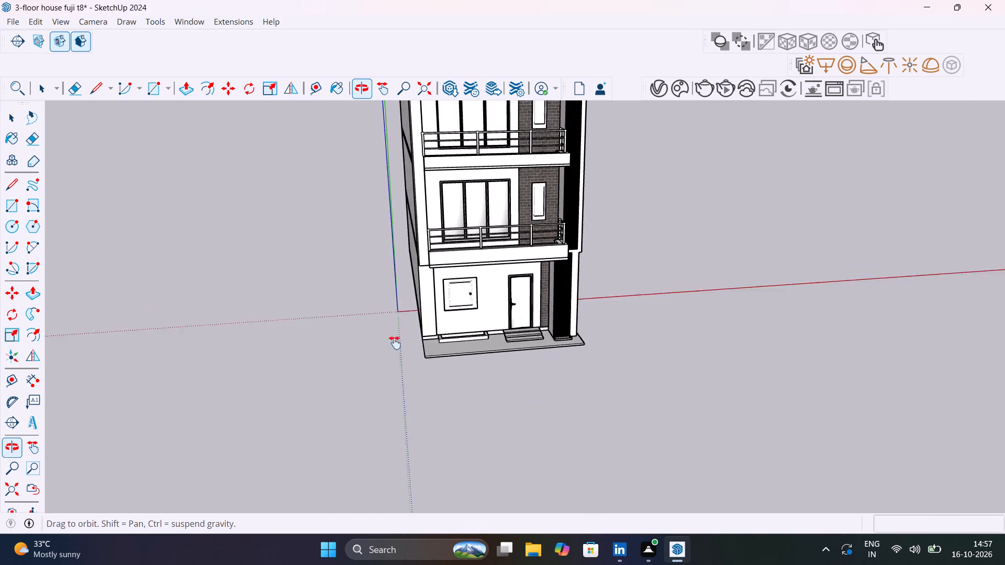
{"action": "middle_click_drag", "start_coordinate": [395, 343], "coordinate": [386, 385]}
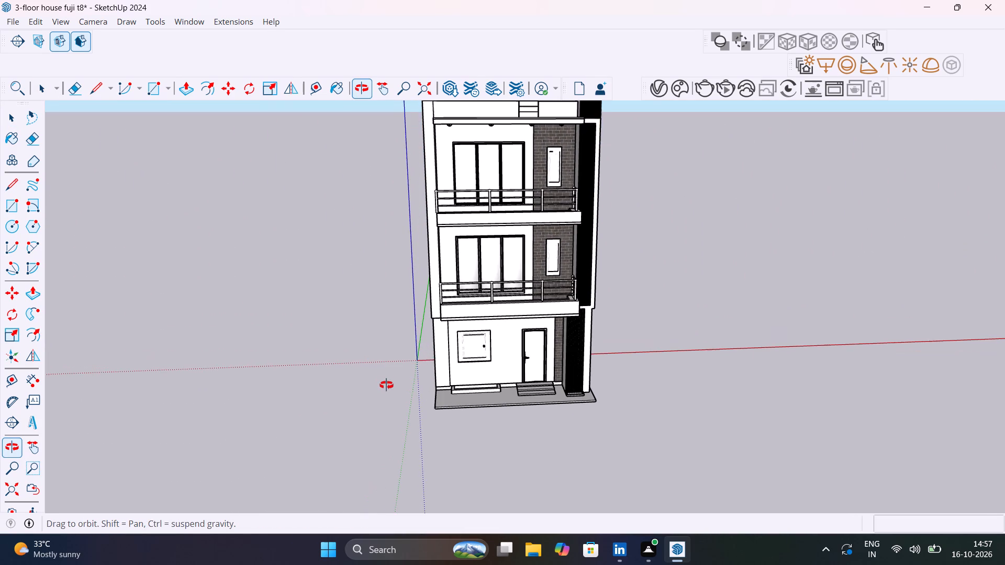
{"action": "middle_click_drag", "start_coordinate": [386, 385], "coordinate": [534, 361]}
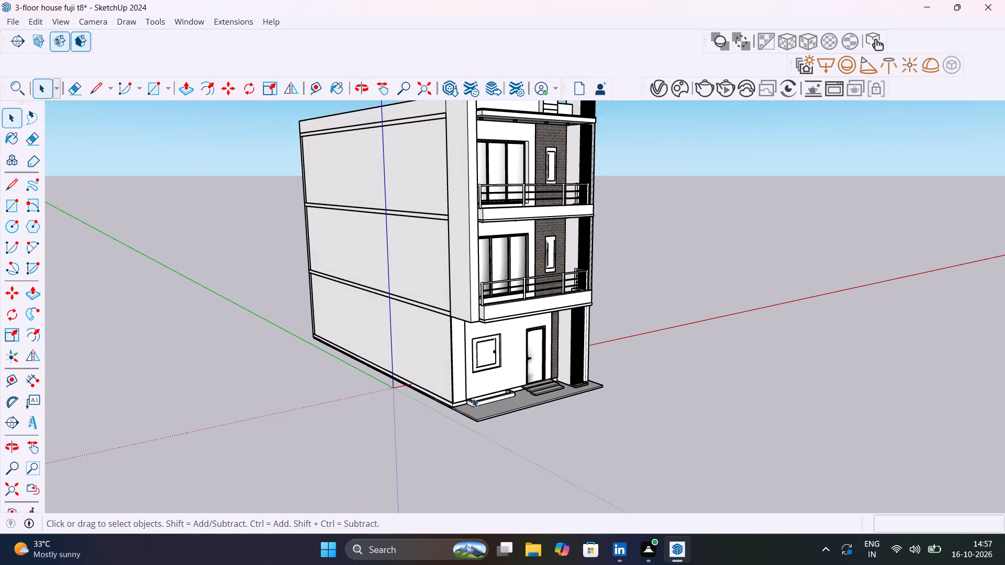
{"action": "scroll", "coordinate": [467, 424], "scroll_direction": "up", "scroll_amount": 11}
{"action": "scroll", "coordinate": [427, 386], "scroll_direction": "up", "scroll_amount": 10}
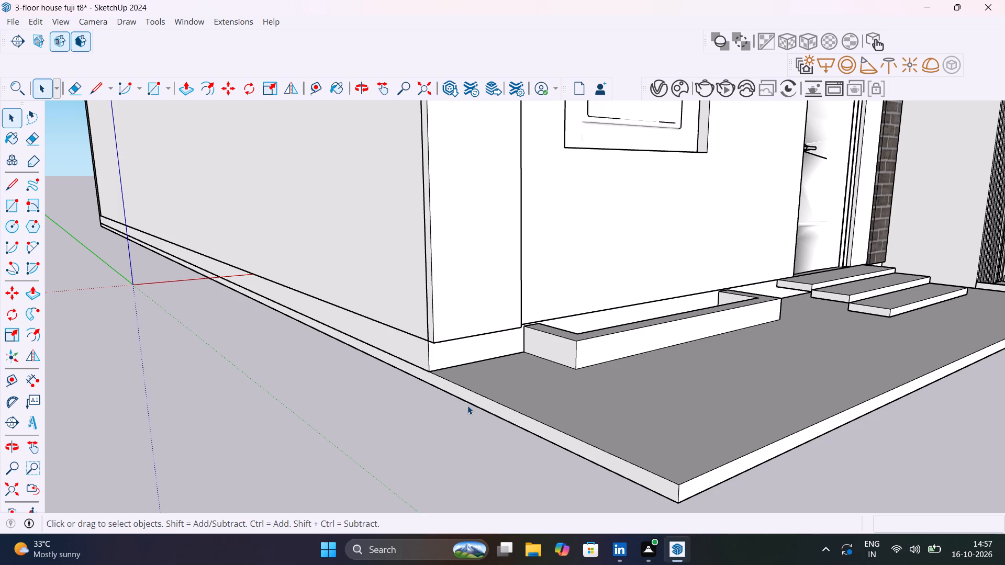
{"action": "scroll", "coordinate": [474, 399], "scroll_direction": "down", "scroll_amount": 6}
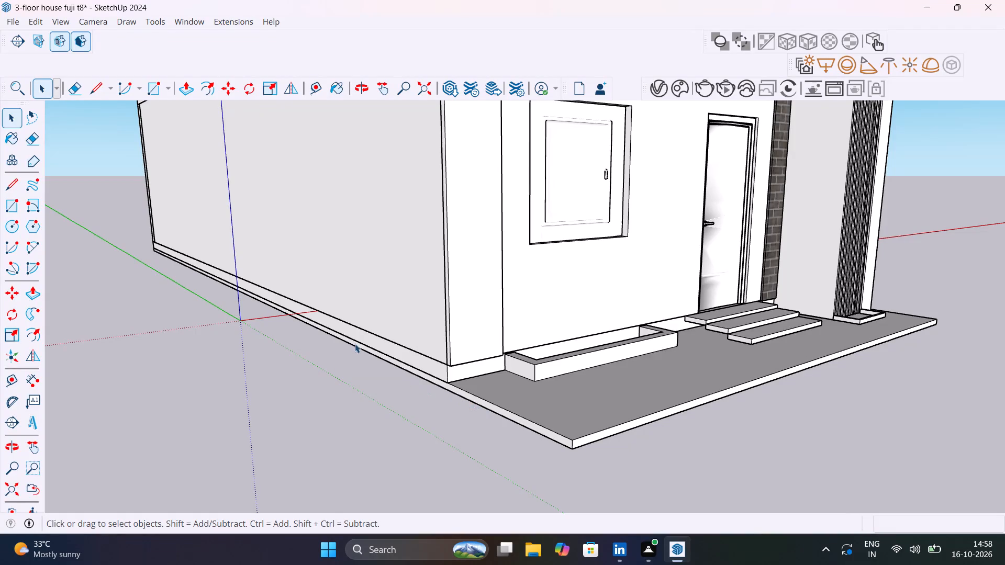
{"action": "scroll", "coordinate": [371, 359], "scroll_direction": "down", "scroll_amount": 5}
{"action": "middle_click_drag", "start_coordinate": [446, 394], "coordinate": [395, 400]}
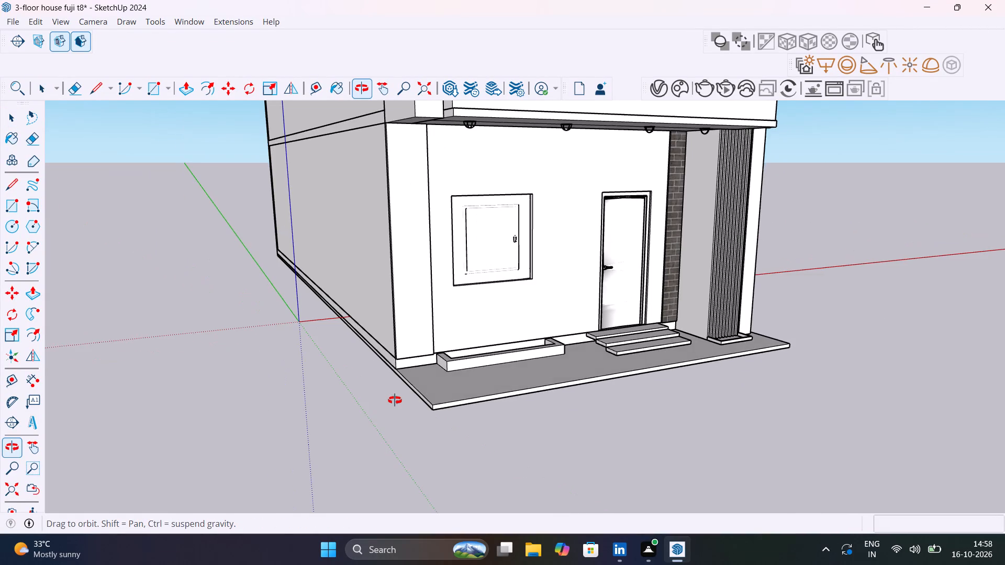
{"action": "middle_click_drag", "start_coordinate": [395, 400], "coordinate": [407, 432]}
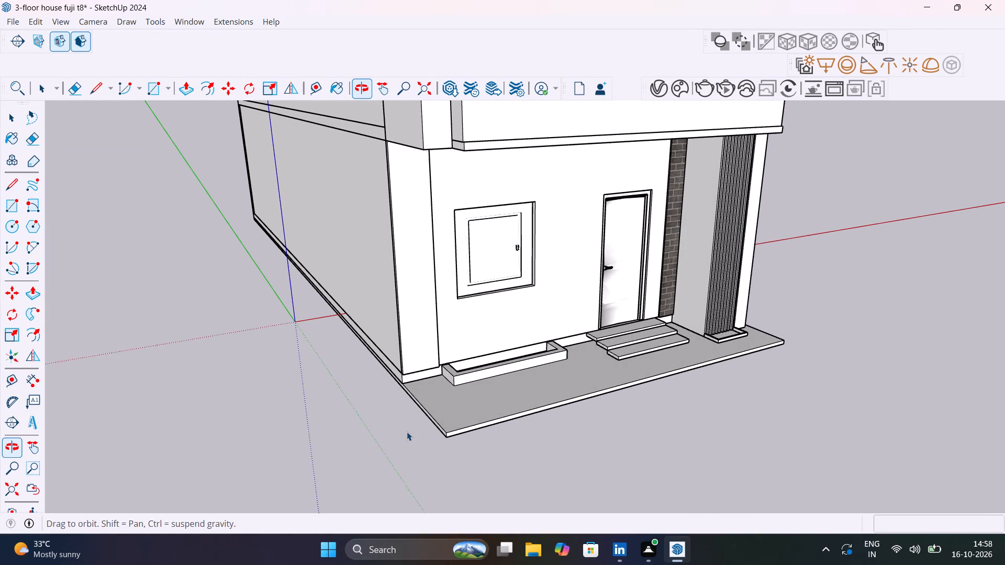
{"action": "middle_click_drag", "start_coordinate": [430, 404], "coordinate": [407, 422]}
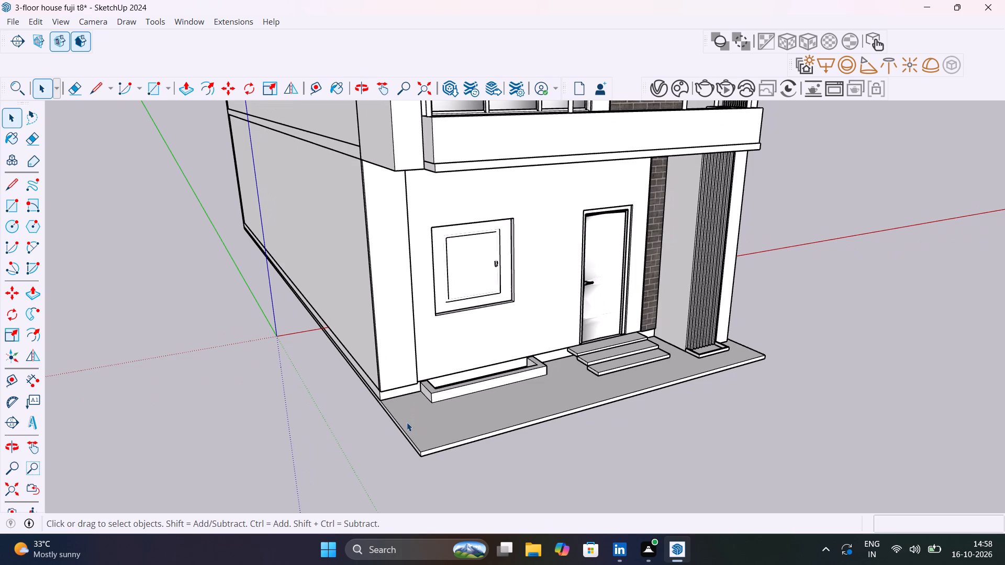
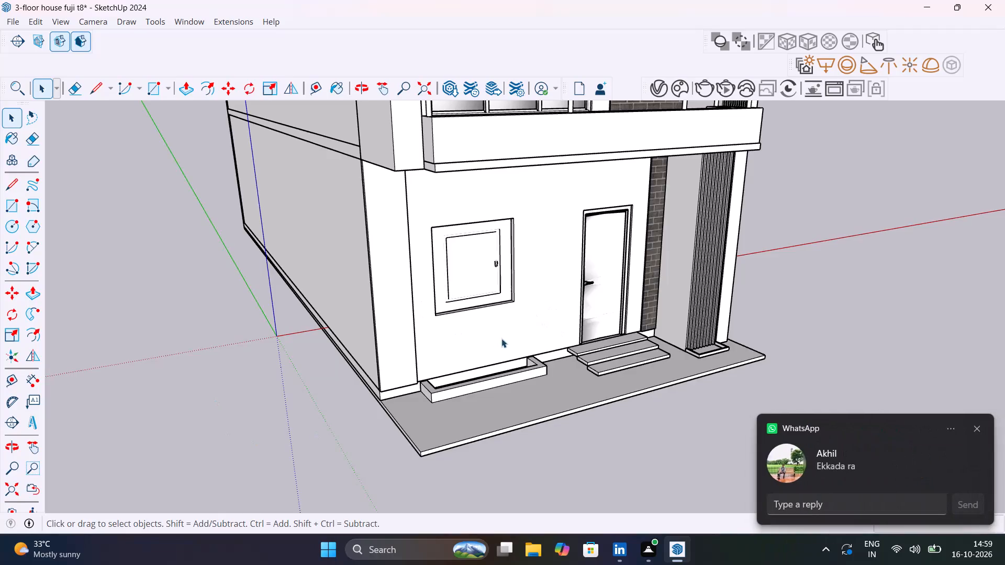
Examine the house's front facade, side wall and base slab from the front, the side corner and near ground level.
{"action": "scroll", "coordinate": [551, 366], "scroll_direction": "down", "scroll_amount": 3}
{"action": "middle_click_drag", "start_coordinate": [483, 354], "coordinate": [393, 317]}
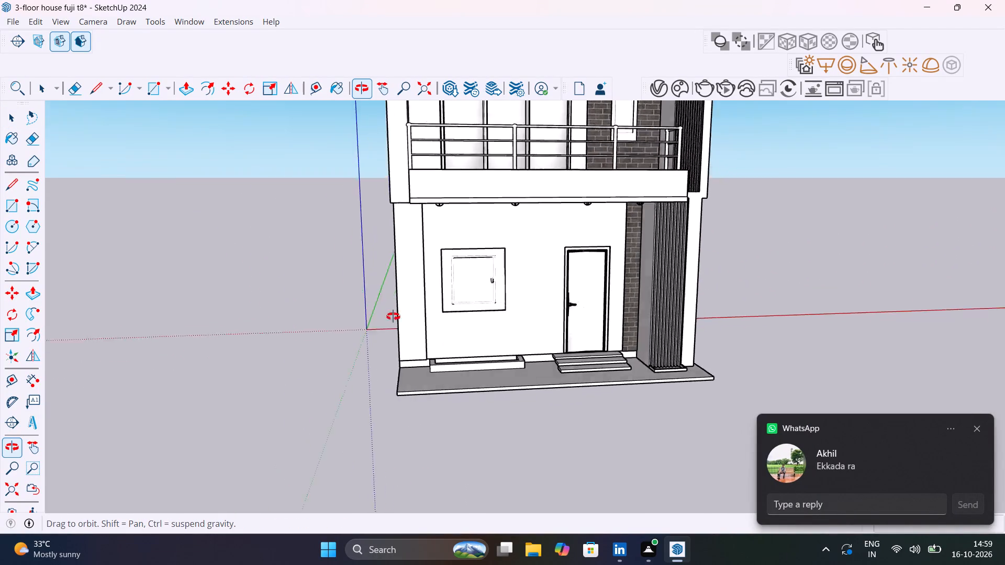
{"action": "middle_click_drag", "start_coordinate": [393, 317], "coordinate": [555, 375]}
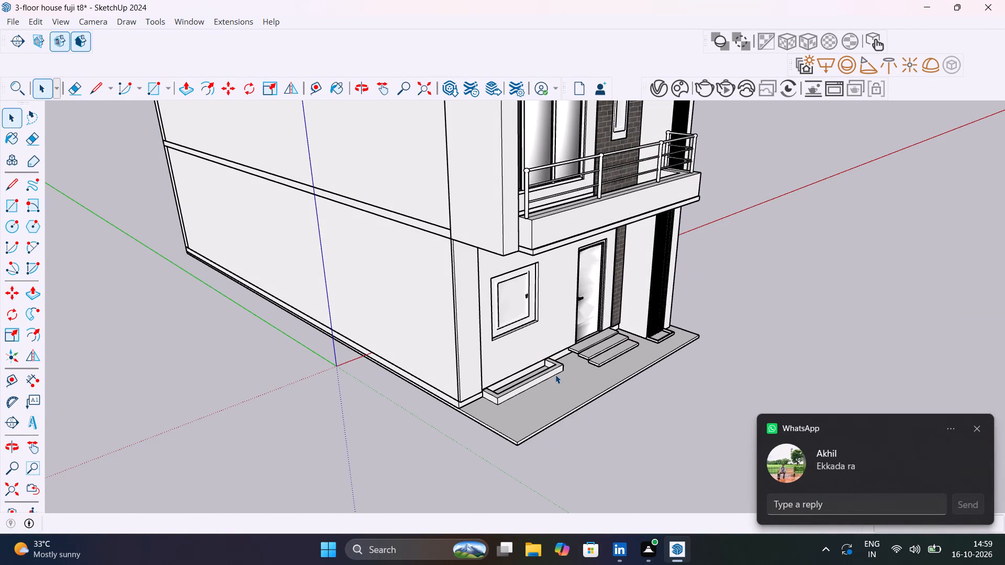
{"action": "scroll", "coordinate": [532, 316], "scroll_direction": "down", "scroll_amount": 6}
{"action": "middle_click_drag", "start_coordinate": [535, 355], "coordinate": [279, 329]}
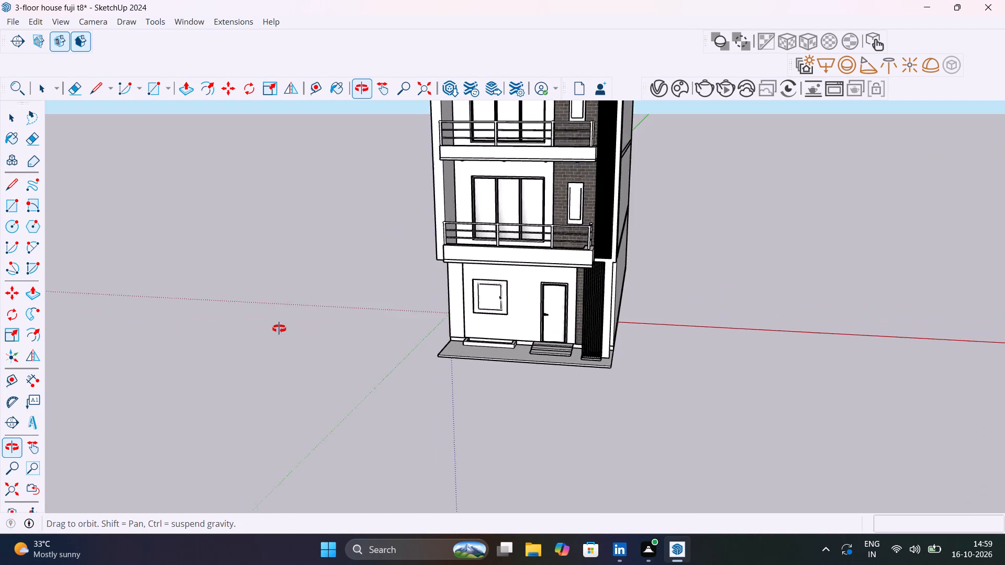
{"action": "middle_click_drag", "start_coordinate": [279, 329], "coordinate": [560, 327]}
{"action": "scroll", "coordinate": [557, 346], "scroll_direction": "up", "scroll_amount": 5}
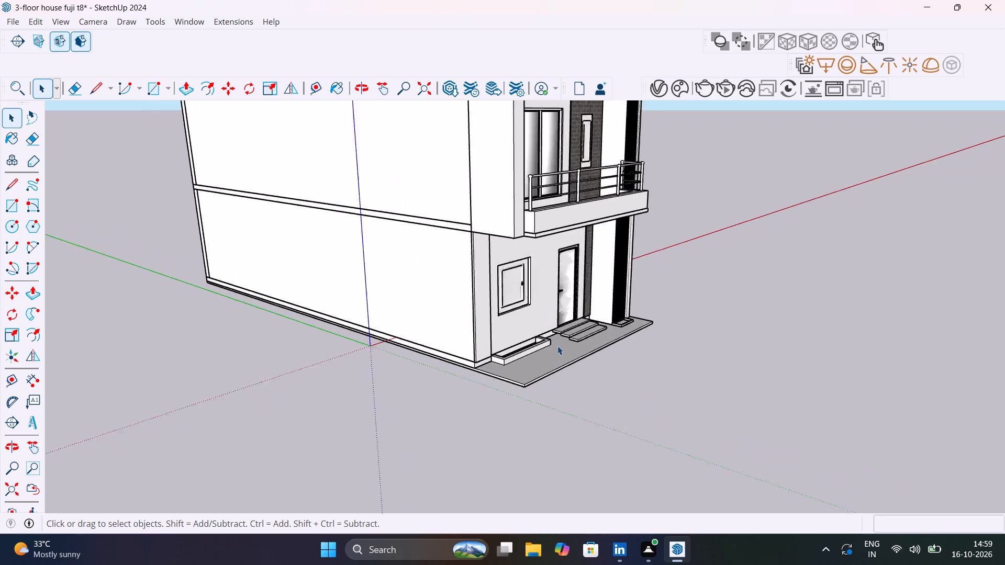
{"action": "scroll", "coordinate": [557, 346], "scroll_direction": "up", "scroll_amount": 6}
{"action": "middle_click_drag", "start_coordinate": [565, 349], "coordinate": [672, 282]}
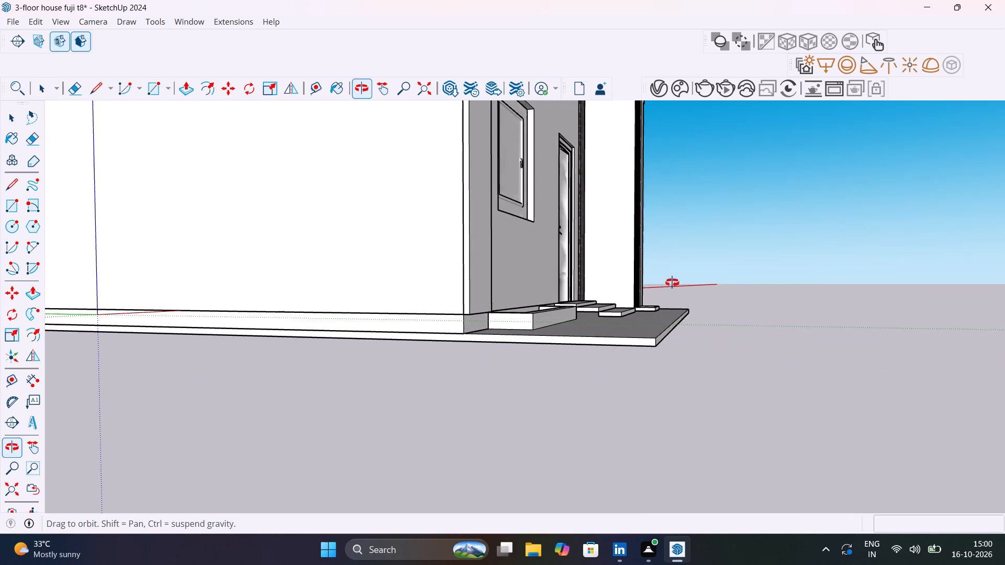
{"action": "middle_click_drag", "start_coordinate": [672, 282], "coordinate": [439, 292]}
{"action": "scroll", "coordinate": [418, 310], "scroll_direction": "up", "scroll_amount": 1}
{"action": "scroll", "coordinate": [476, 341], "scroll_direction": "down", "scroll_amount": 9}
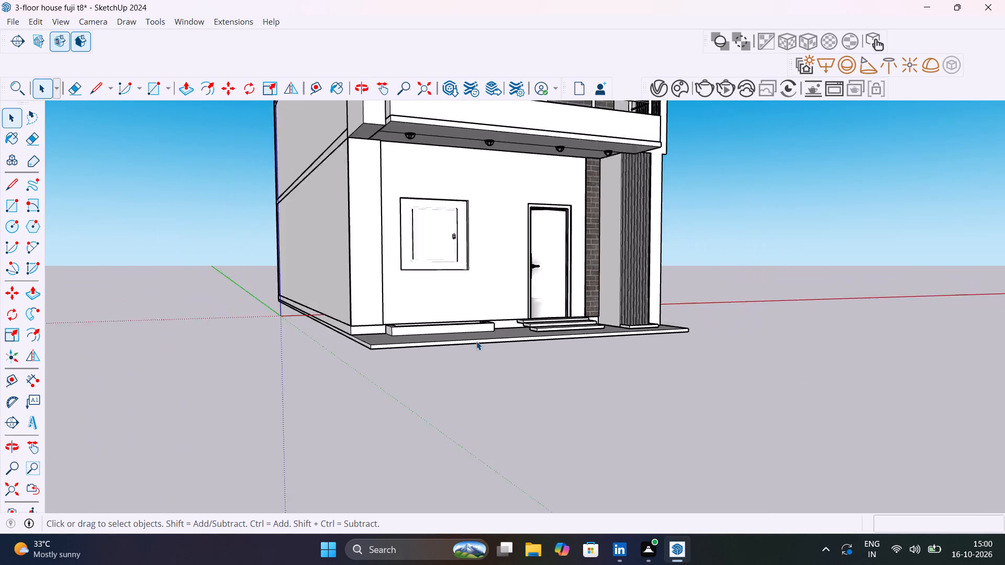
{"action": "scroll", "coordinate": [476, 341], "scroll_direction": "down", "scroll_amount": 3}
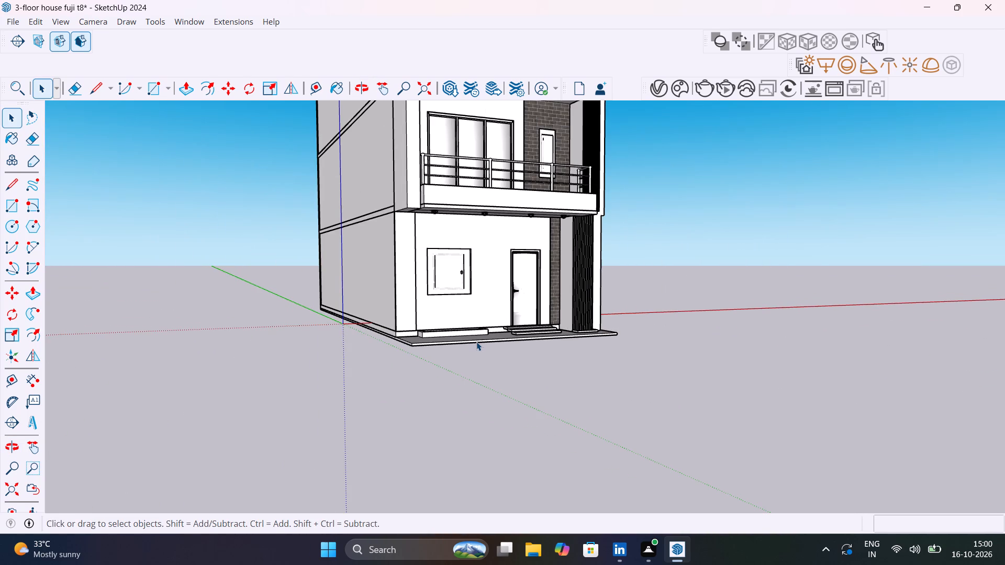
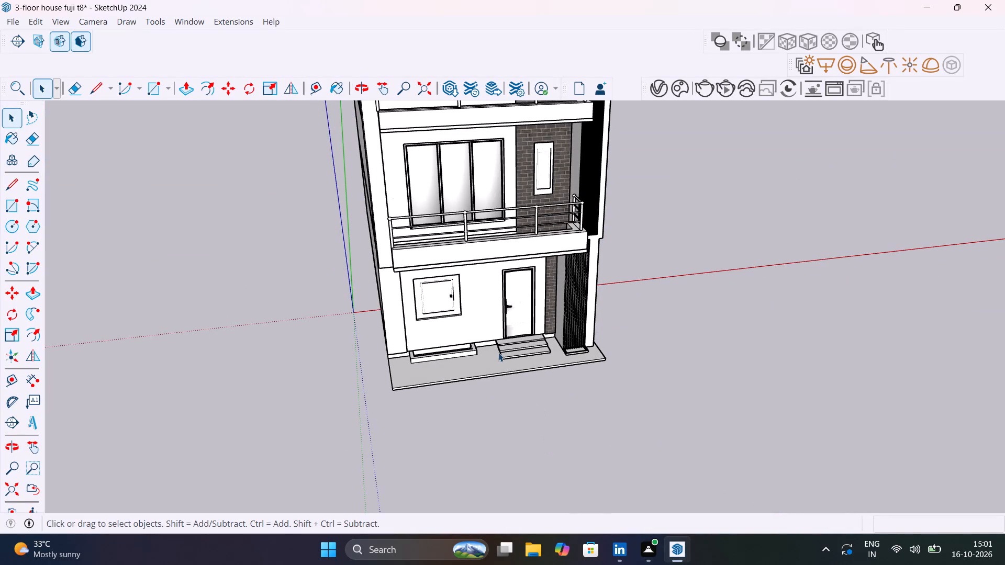
Examine the whole three-floor house from the front and both front corners, covering the balconies, brick strip, louvred column and side wall.
{"action": "scroll", "coordinate": [439, 331], "scroll_direction": "down", "scroll_amount": 7}
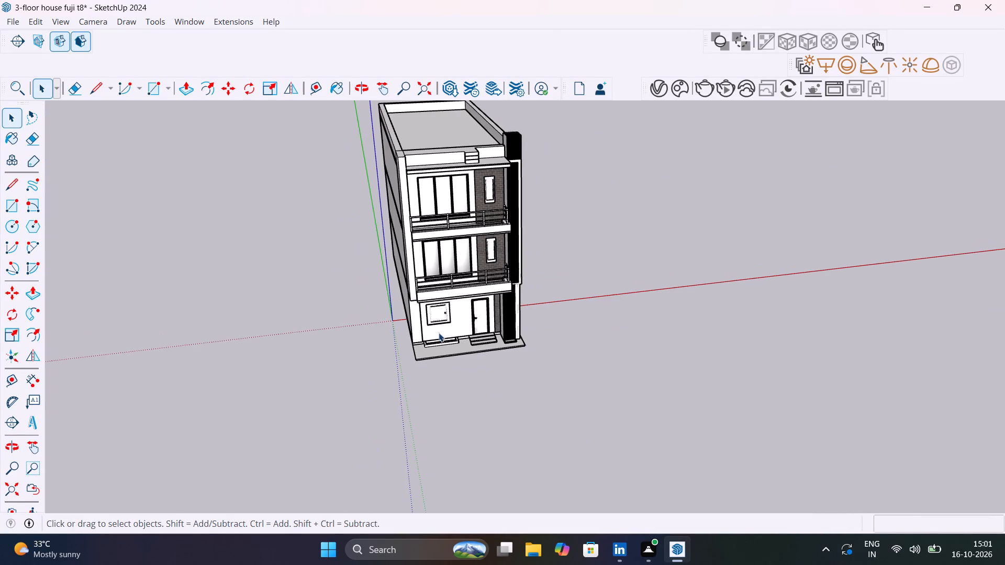
{"action": "middle_click_drag", "start_coordinate": [441, 332], "coordinate": [484, 328]}
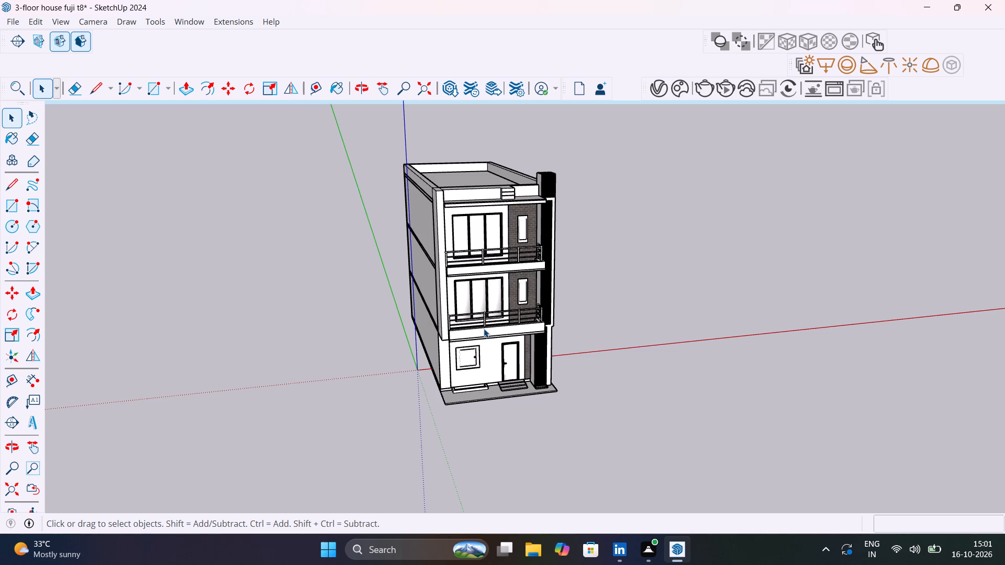
{"action": "scroll", "coordinate": [506, 359], "scroll_direction": "up", "scroll_amount": 9}
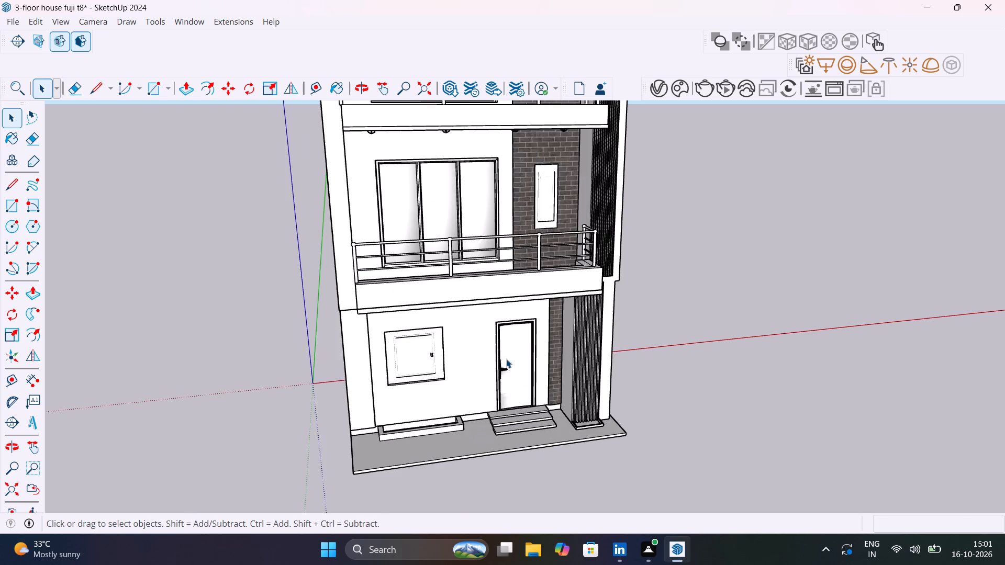
{"action": "middle_click_drag", "start_coordinate": [512, 364], "coordinate": [566, 336]}
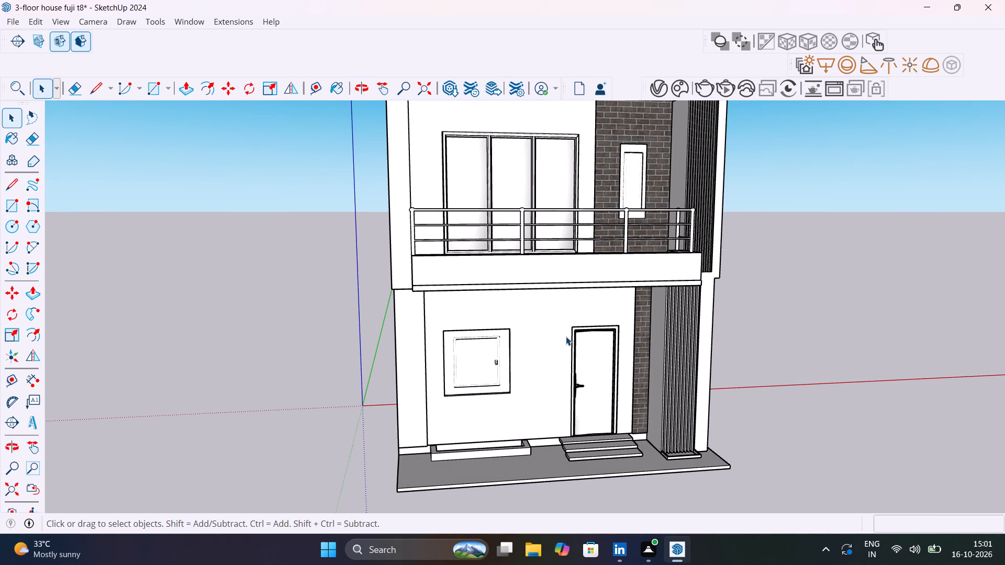
{"action": "scroll", "coordinate": [575, 338], "scroll_direction": "down", "scroll_amount": 9}
{"action": "middle_click_drag", "start_coordinate": [583, 342], "coordinate": [636, 335]}
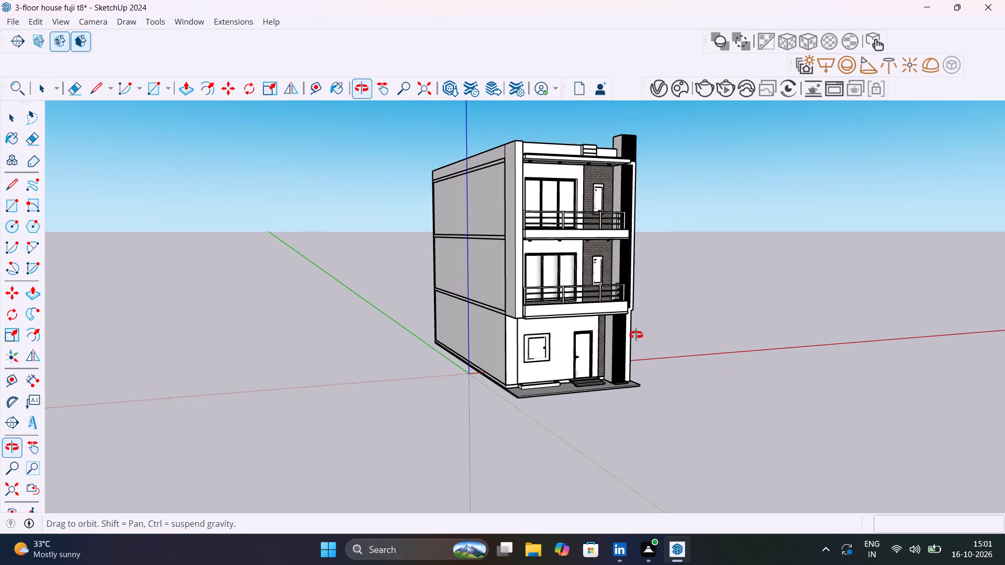
{"action": "middle_click_drag", "start_coordinate": [636, 335], "coordinate": [407, 352]}
{"action": "scroll", "coordinate": [406, 224], "scroll_direction": "up", "scroll_amount": 6}
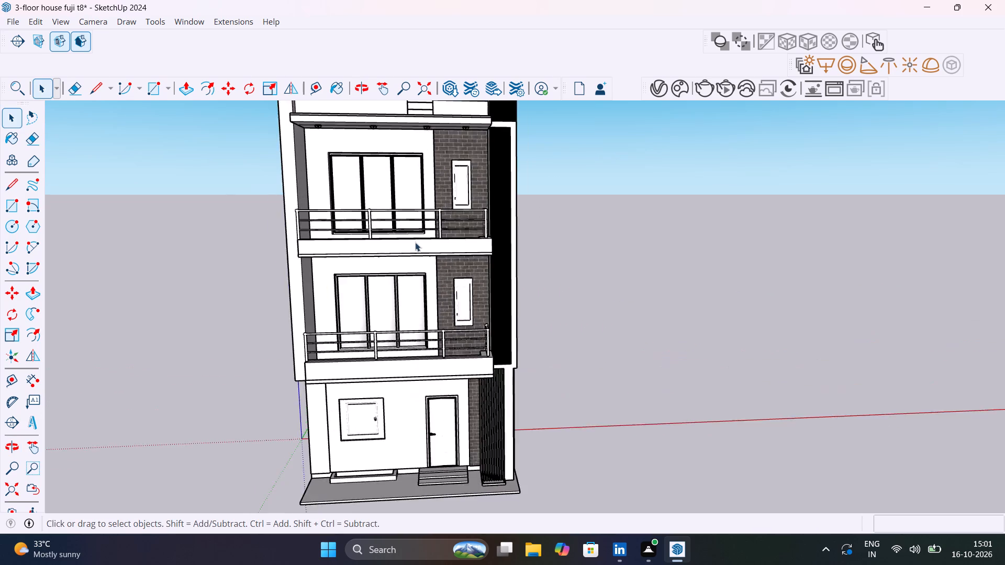
{"action": "scroll", "coordinate": [415, 242], "scroll_direction": "up", "scroll_amount": 4}
{"action": "scroll", "coordinate": [463, 280], "scroll_direction": "down", "scroll_amount": 10}
{"action": "middle_click_drag", "start_coordinate": [468, 282], "coordinate": [515, 223]}
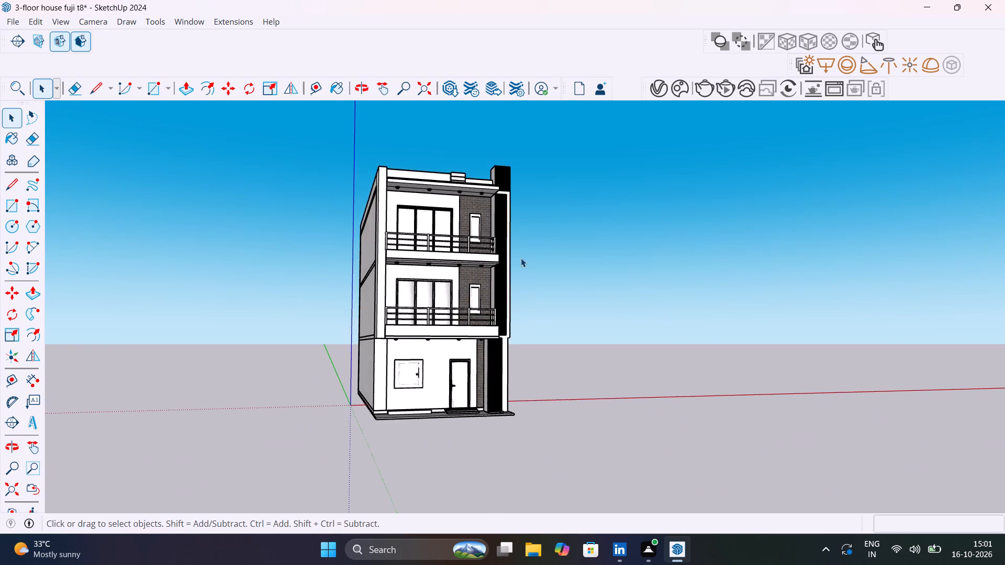
{"action": "scroll", "coordinate": [521, 257], "scroll_direction": "up", "scroll_amount": 6}
{"action": "scroll", "coordinate": [492, 298], "scroll_direction": "down", "scroll_amount": 4}
{"action": "middle_click_drag", "start_coordinate": [489, 300], "coordinate": [586, 304]}
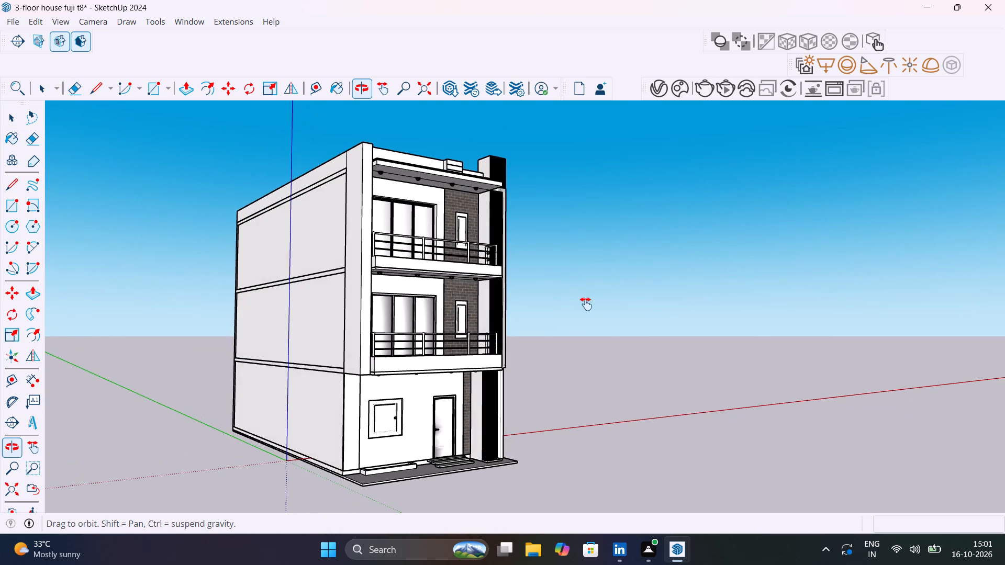
{"action": "middle_click_drag", "start_coordinate": [586, 304], "coordinate": [719, 320]}
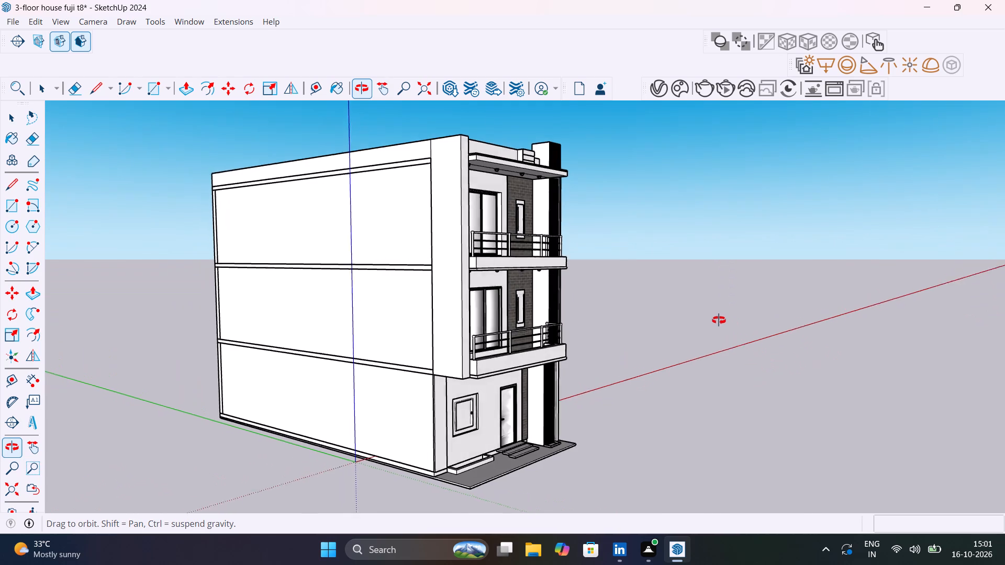
{"action": "middle_click_drag", "start_coordinate": [719, 320], "coordinate": [504, 327]}
{"action": "scroll", "coordinate": [555, 299], "scroll_direction": "up", "scroll_amount": 8}
{"action": "middle_click_drag", "start_coordinate": [573, 299], "coordinate": [657, 310], "text": "shift"}
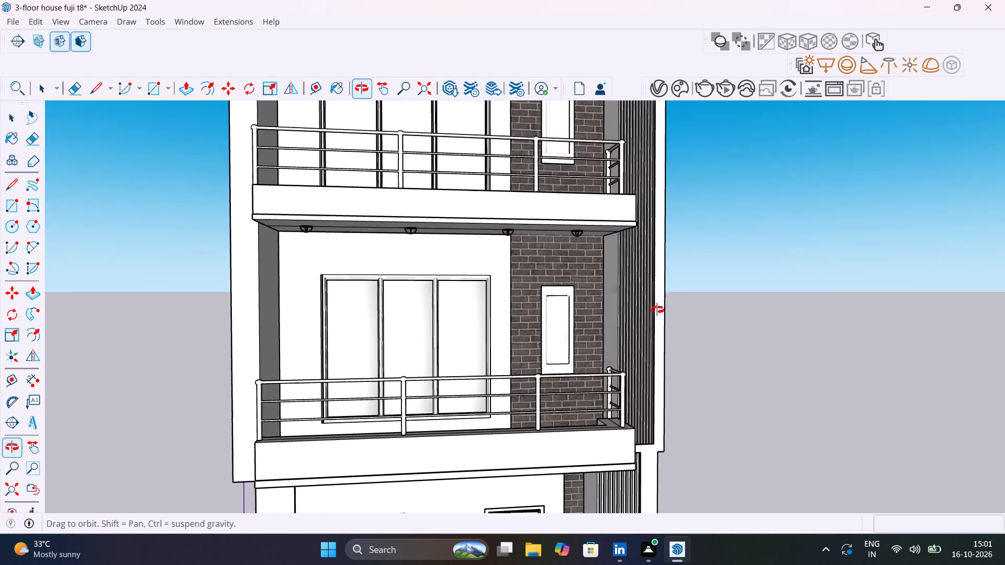
{"action": "middle_click_drag", "start_coordinate": [657, 310], "coordinate": [673, 303], "text": "shift"}
{"action": "scroll", "coordinate": [559, 293], "scroll_direction": "down", "scroll_amount": 12}
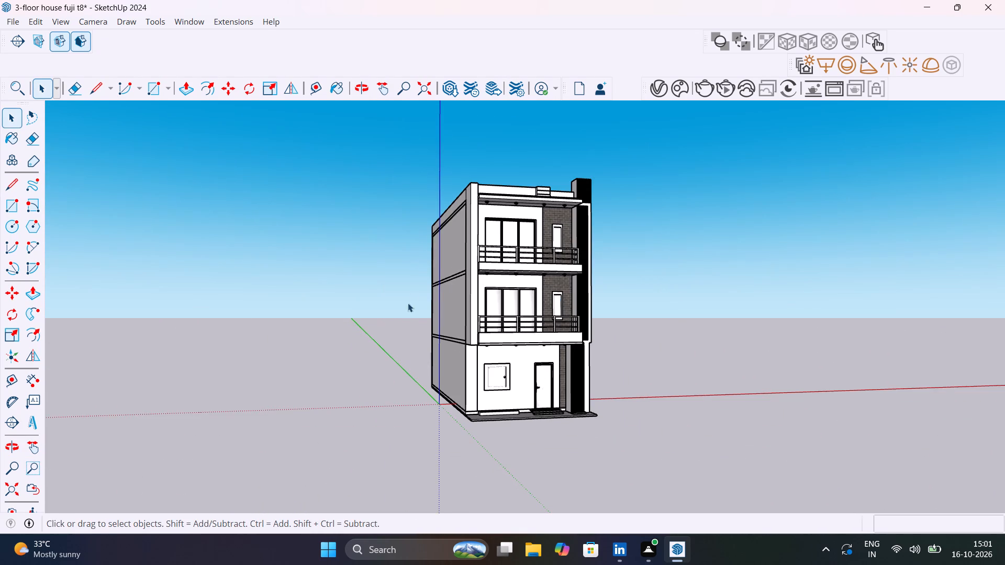
{"action": "scroll", "coordinate": [392, 362], "scroll_direction": "up", "scroll_amount": 1}
{"action": "middle_click_drag", "start_coordinate": [541, 289], "coordinate": [377, 293]}
{"action": "scroll", "coordinate": [508, 270], "scroll_direction": "up", "scroll_amount": 9}
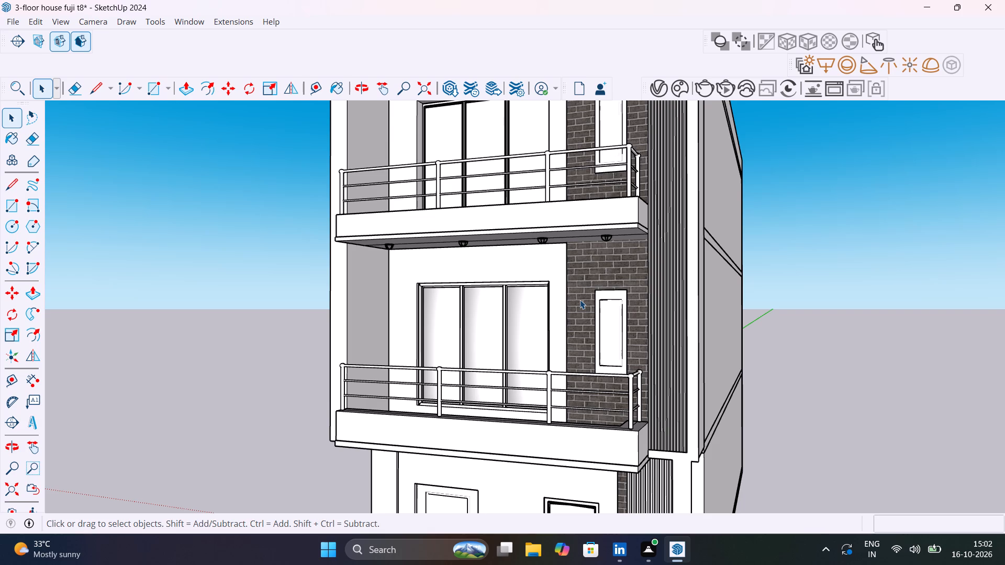
{"action": "scroll", "coordinate": [580, 300], "scroll_direction": "up", "scroll_amount": 1}
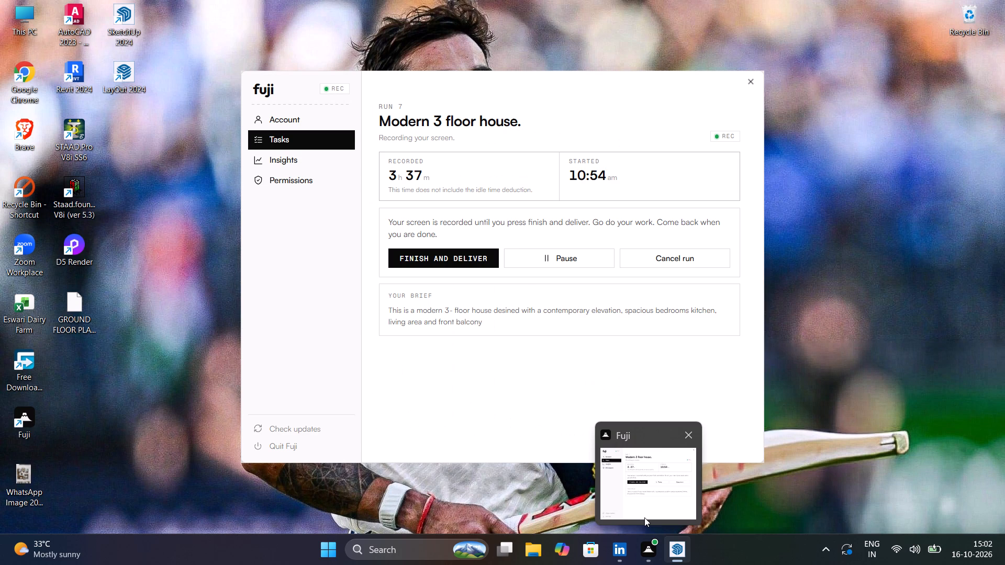
Examine the ground-floor entrance, window, planter, steps and base slab from the front and the side corner.
{"action": "scroll", "coordinate": [533, 467], "scroll_direction": "down", "scroll_amount": 8}
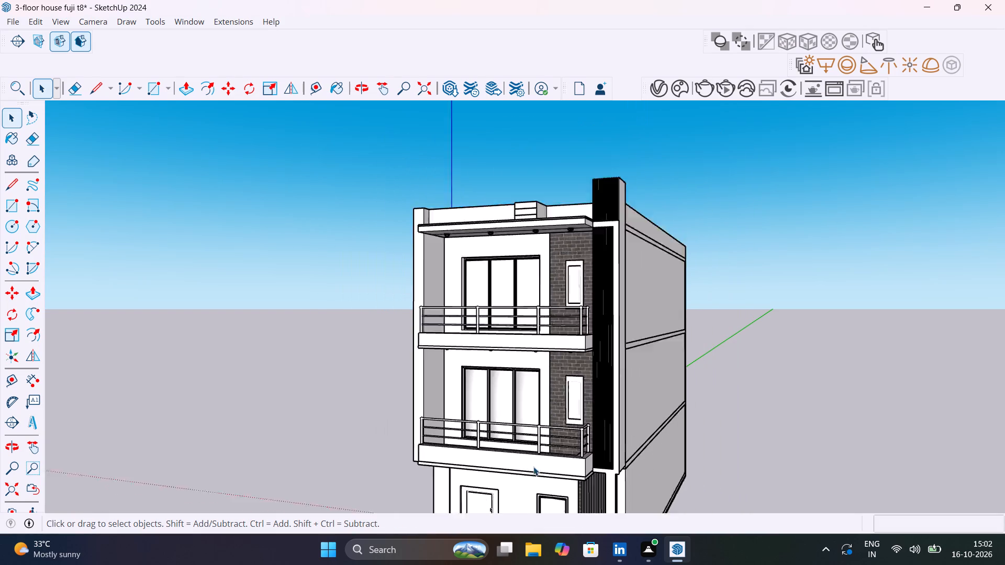
{"action": "scroll", "coordinate": [533, 467], "scroll_direction": "down", "scroll_amount": 7}
{"action": "middle_click_drag", "start_coordinate": [539, 462], "coordinate": [516, 367]}
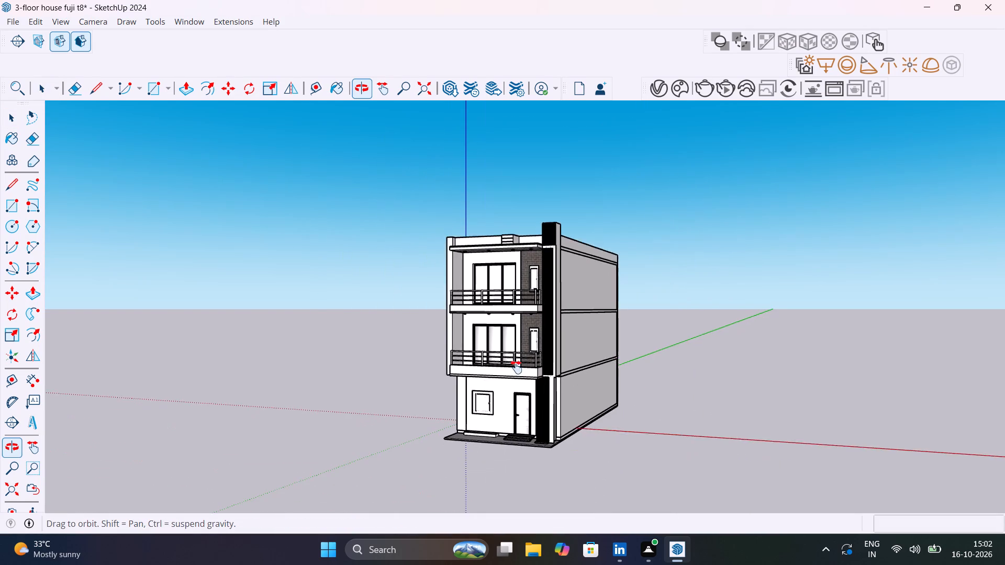
{"action": "middle_click_drag", "start_coordinate": [516, 367], "coordinate": [578, 457]}
{"action": "scroll", "coordinate": [501, 414], "scroll_direction": "up", "scroll_amount": 10}
{"action": "middle_click_drag", "start_coordinate": [518, 430], "coordinate": [559, 421]}
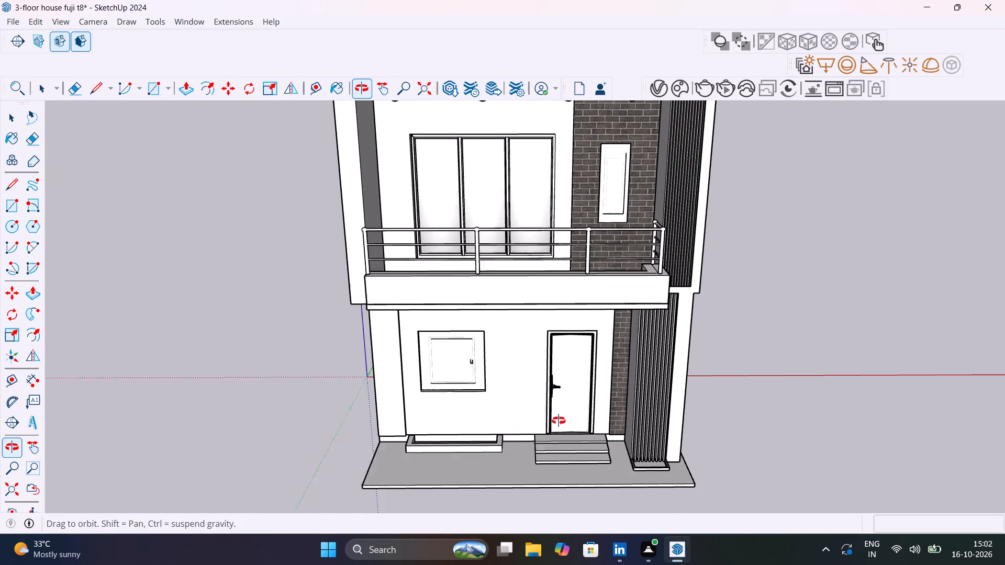
{"action": "middle_click_drag", "start_coordinate": [559, 421], "coordinate": [704, 363]}
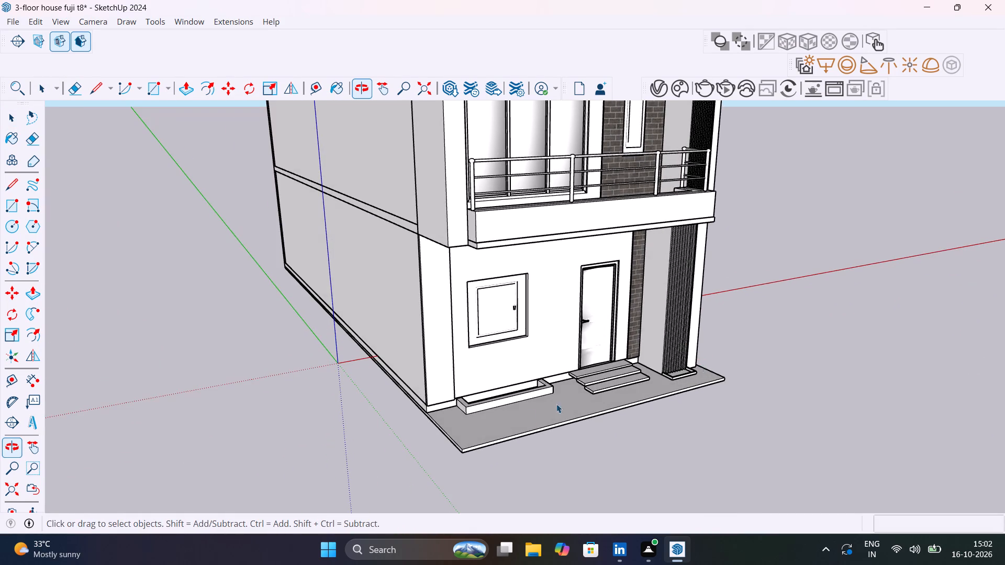
{"action": "scroll", "coordinate": [474, 430], "scroll_direction": "up", "scroll_amount": 8}
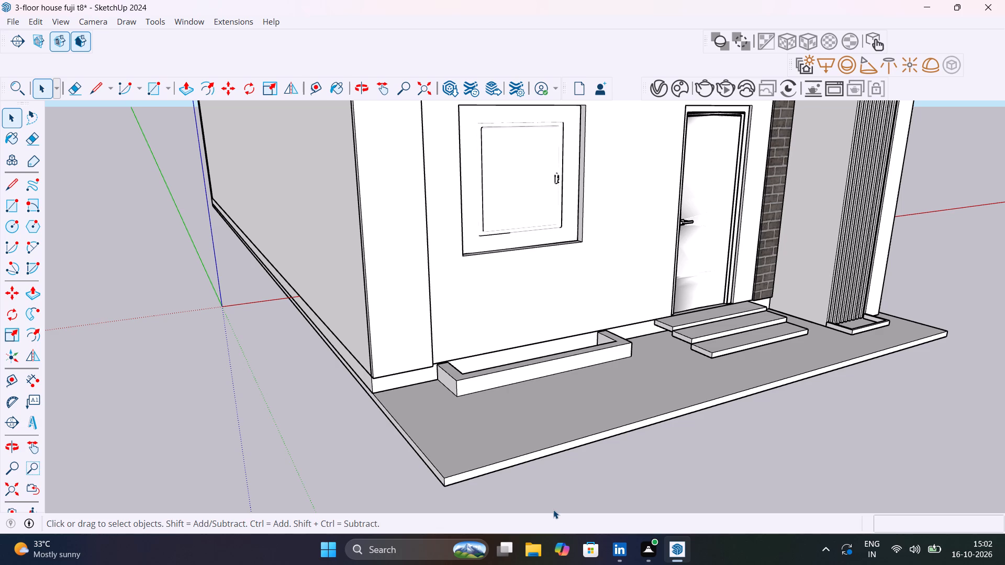
{"action": "scroll", "coordinate": [485, 452], "scroll_direction": "down", "scroll_amount": 6}
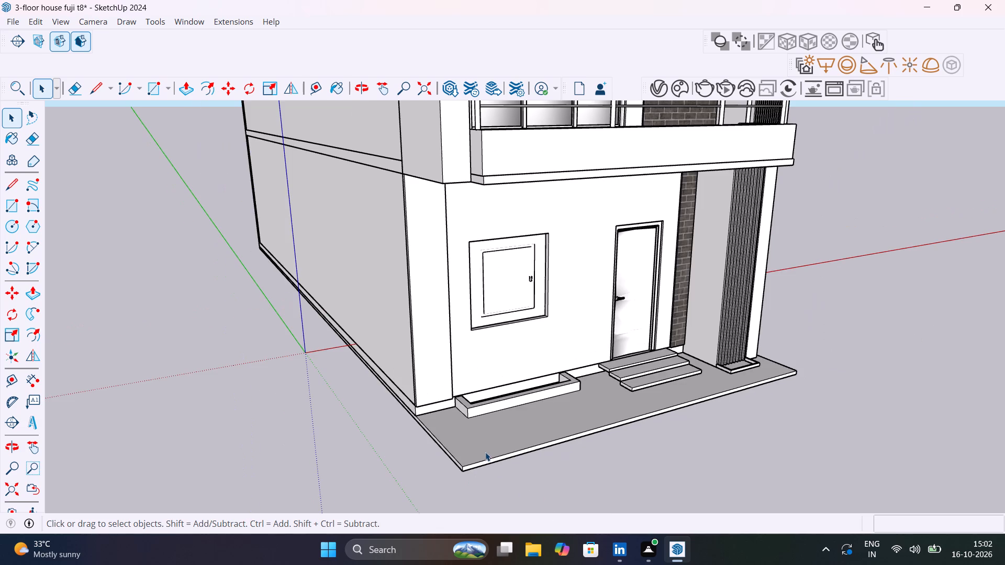
{"action": "middle_click_drag", "start_coordinate": [485, 451], "coordinate": [628, 442]}
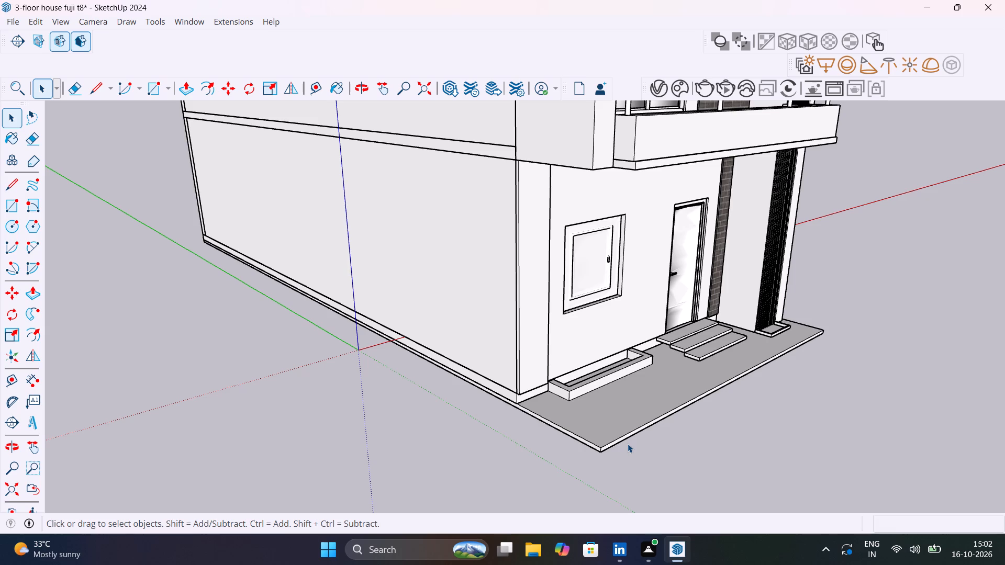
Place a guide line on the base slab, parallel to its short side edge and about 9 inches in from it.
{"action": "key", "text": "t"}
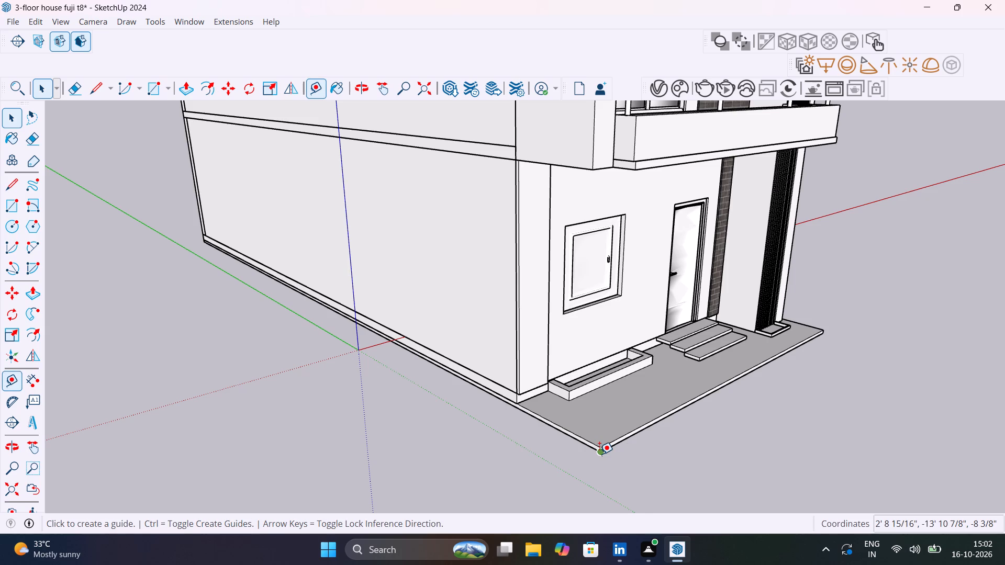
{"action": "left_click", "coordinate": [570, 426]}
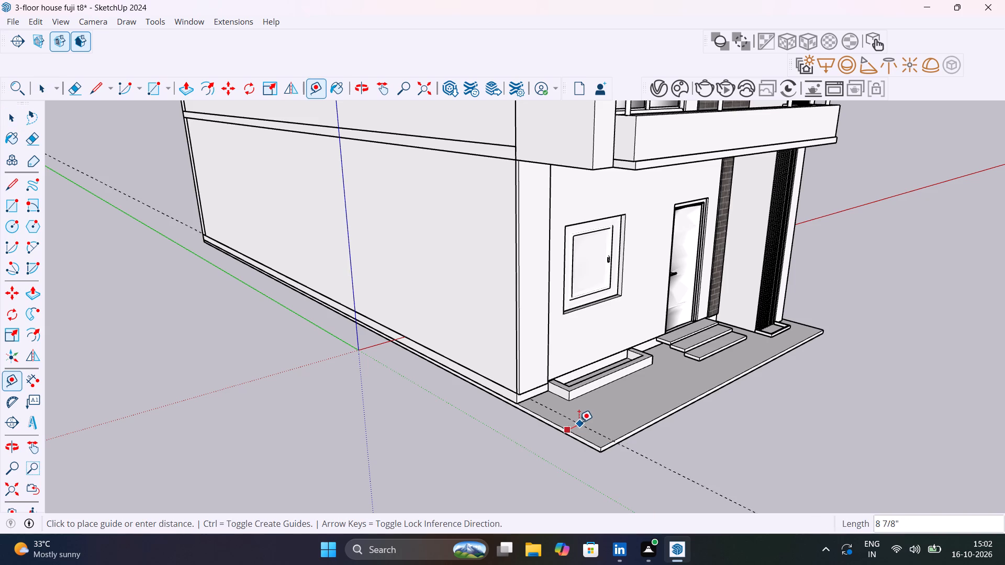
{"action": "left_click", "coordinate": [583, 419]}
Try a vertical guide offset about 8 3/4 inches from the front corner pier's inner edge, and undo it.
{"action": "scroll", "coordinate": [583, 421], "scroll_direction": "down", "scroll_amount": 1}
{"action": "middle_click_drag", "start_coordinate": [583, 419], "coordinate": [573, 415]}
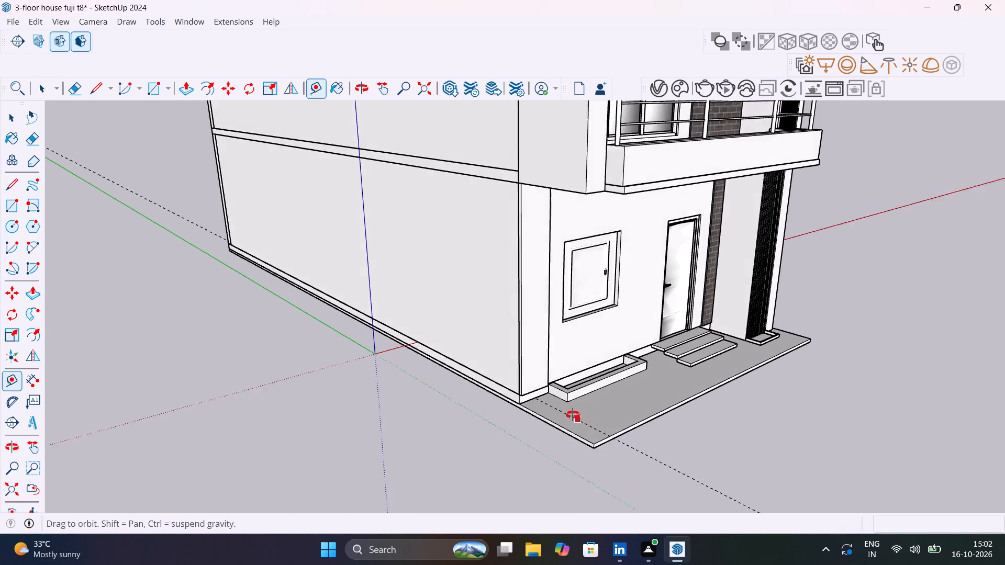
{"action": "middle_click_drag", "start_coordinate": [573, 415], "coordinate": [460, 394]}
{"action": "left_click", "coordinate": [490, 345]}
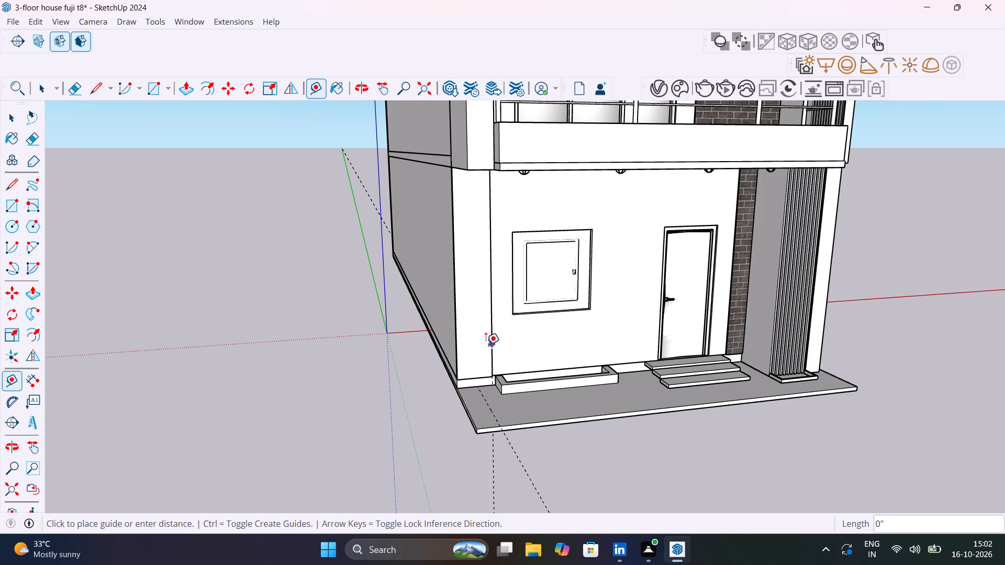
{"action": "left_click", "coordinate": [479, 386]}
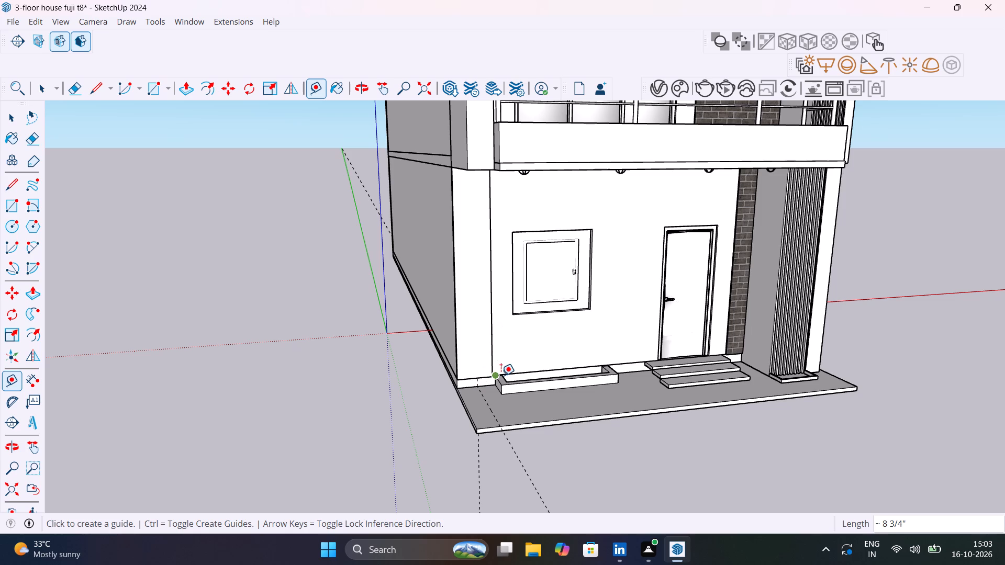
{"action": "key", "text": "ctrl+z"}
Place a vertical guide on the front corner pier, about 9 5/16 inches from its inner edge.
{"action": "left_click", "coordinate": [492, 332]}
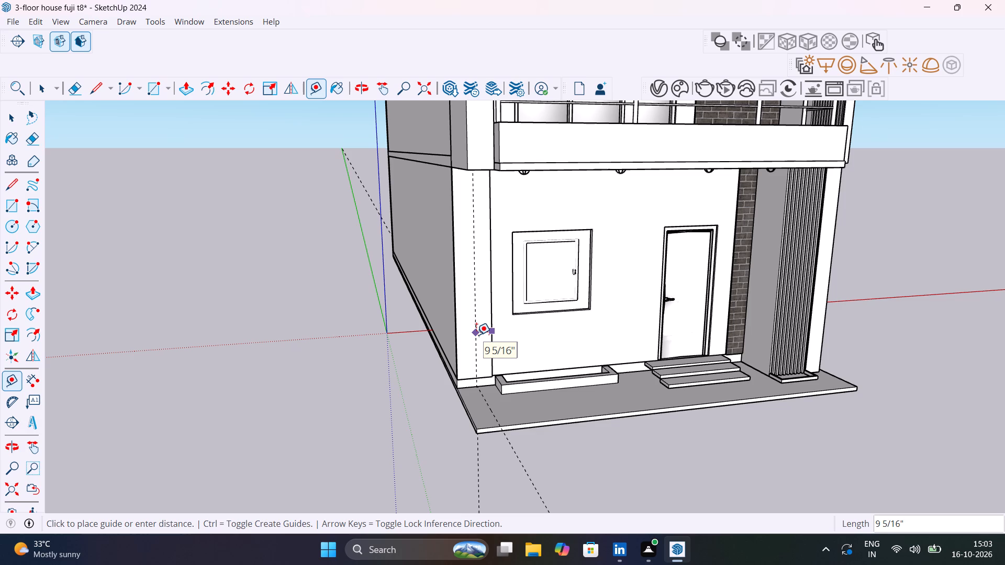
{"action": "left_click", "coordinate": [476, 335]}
Inspect how the pier guide and slab guide line up at the pier's foot and along the base slab.
{"action": "middle_click_drag", "start_coordinate": [481, 341], "coordinate": [476, 338]}
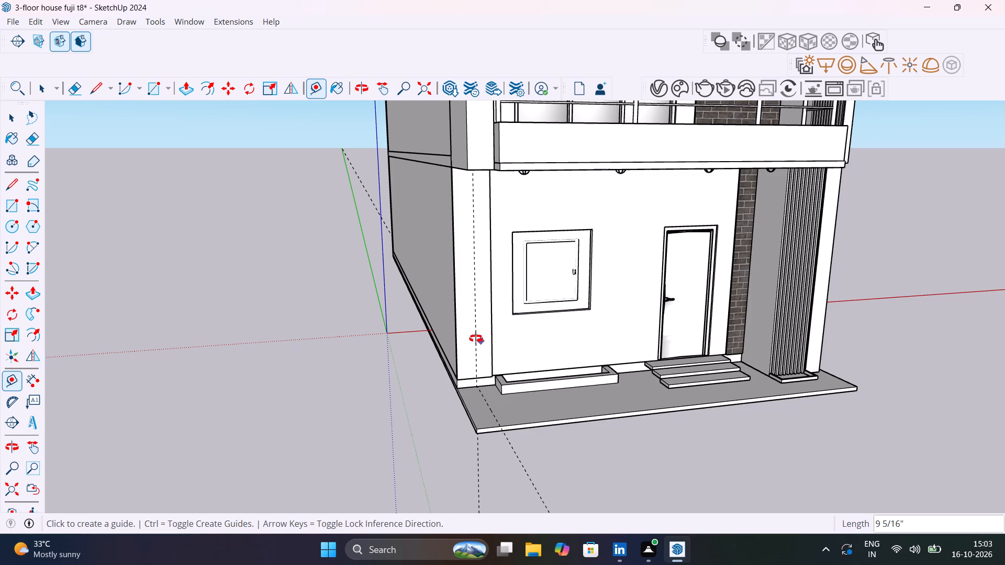
{"action": "middle_click_drag", "start_coordinate": [476, 338], "coordinate": [401, 324]}
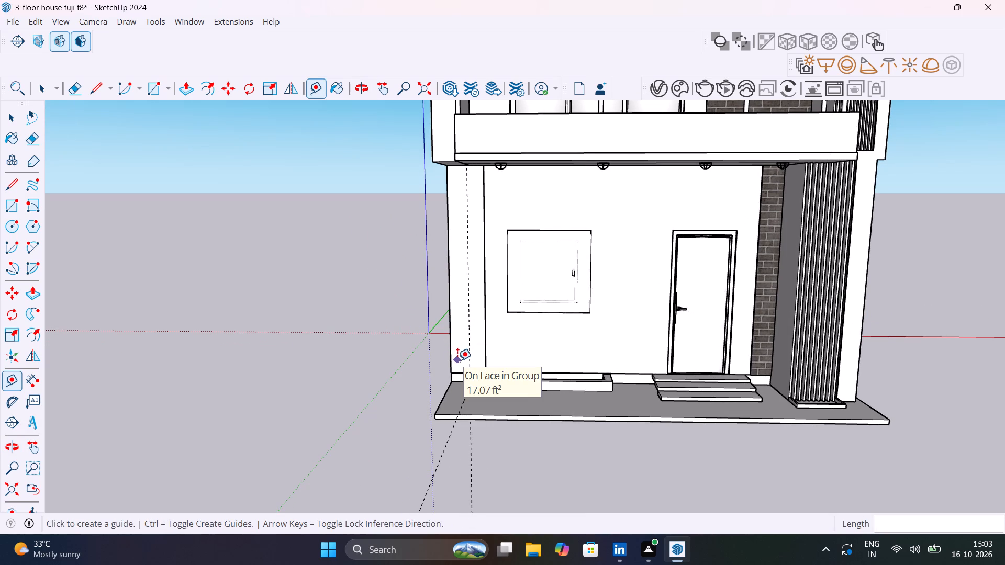
{"action": "scroll", "coordinate": [460, 342], "scroll_direction": "up", "scroll_amount": 11}
{"action": "middle_click_drag", "start_coordinate": [474, 374], "coordinate": [522, 378]}
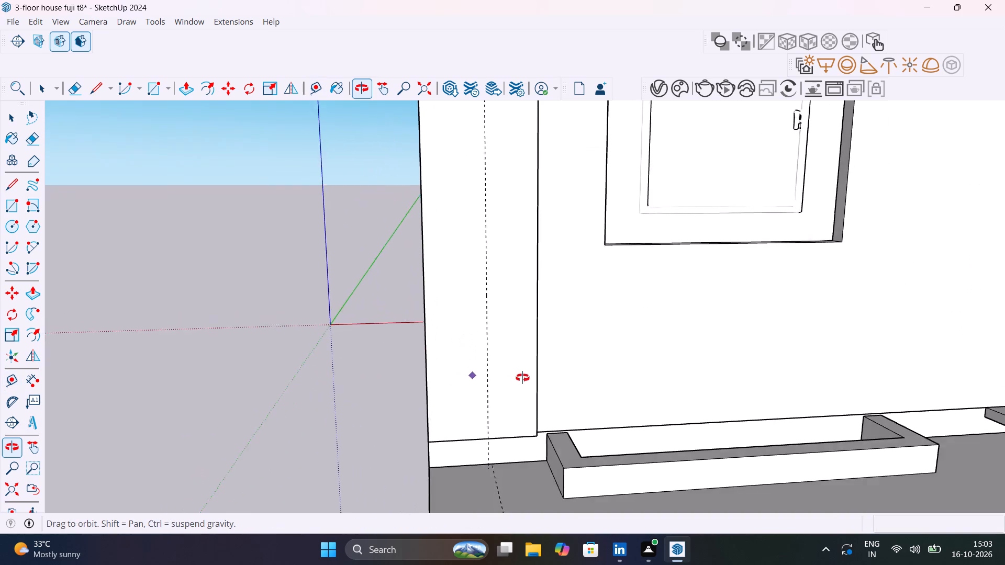
{"action": "middle_click_drag", "start_coordinate": [522, 378], "coordinate": [538, 410]}
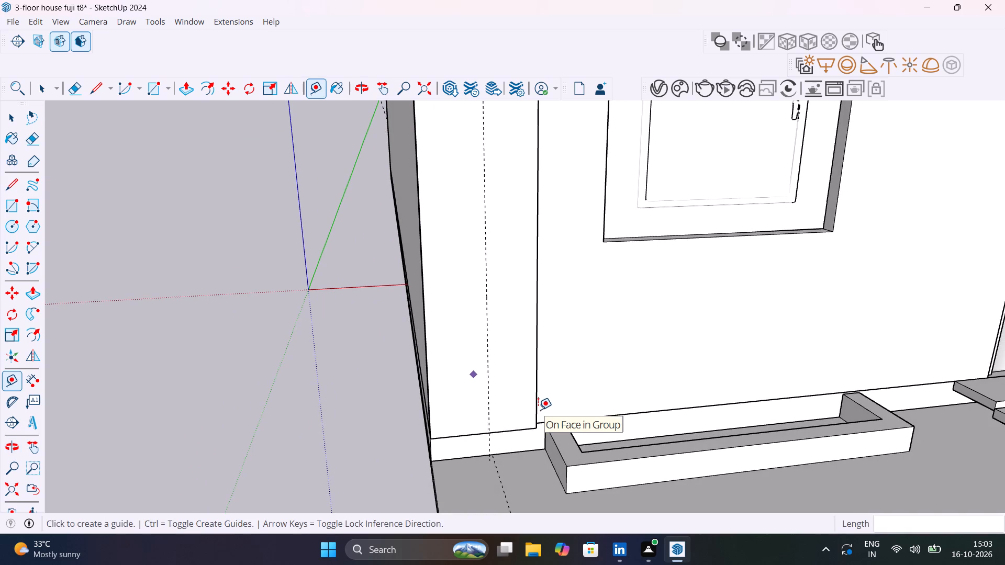
{"action": "scroll", "coordinate": [538, 410], "scroll_direction": "down", "scroll_amount": 11}
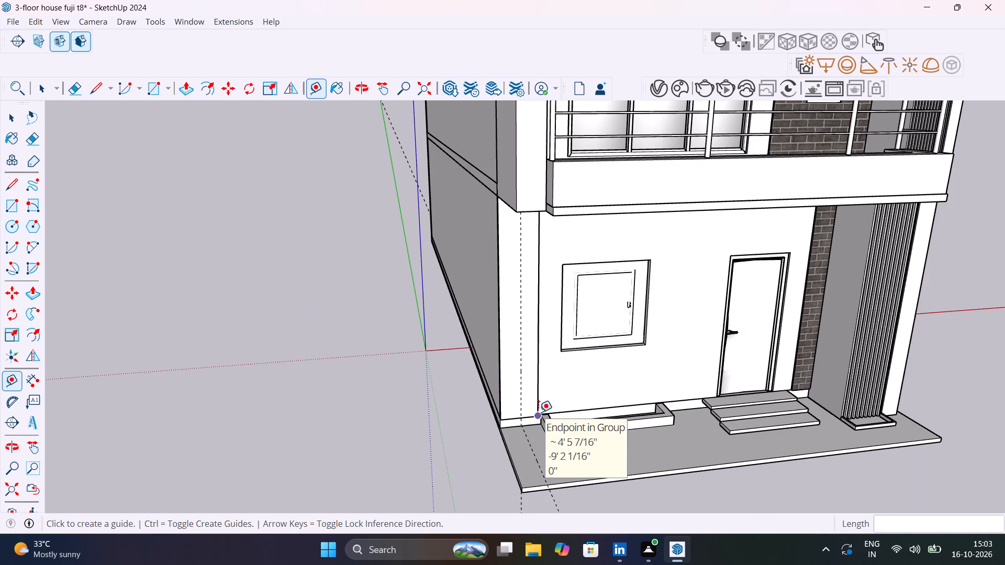
{"action": "middle_click_drag", "start_coordinate": [539, 412], "coordinate": [318, 319]}
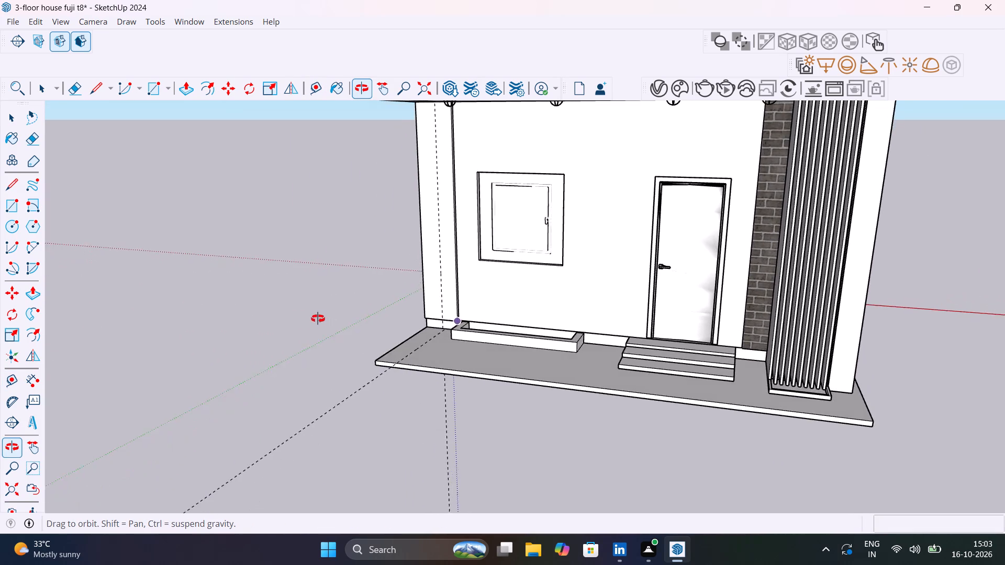
{"action": "middle_click_drag", "start_coordinate": [318, 319], "coordinate": [587, 345]}
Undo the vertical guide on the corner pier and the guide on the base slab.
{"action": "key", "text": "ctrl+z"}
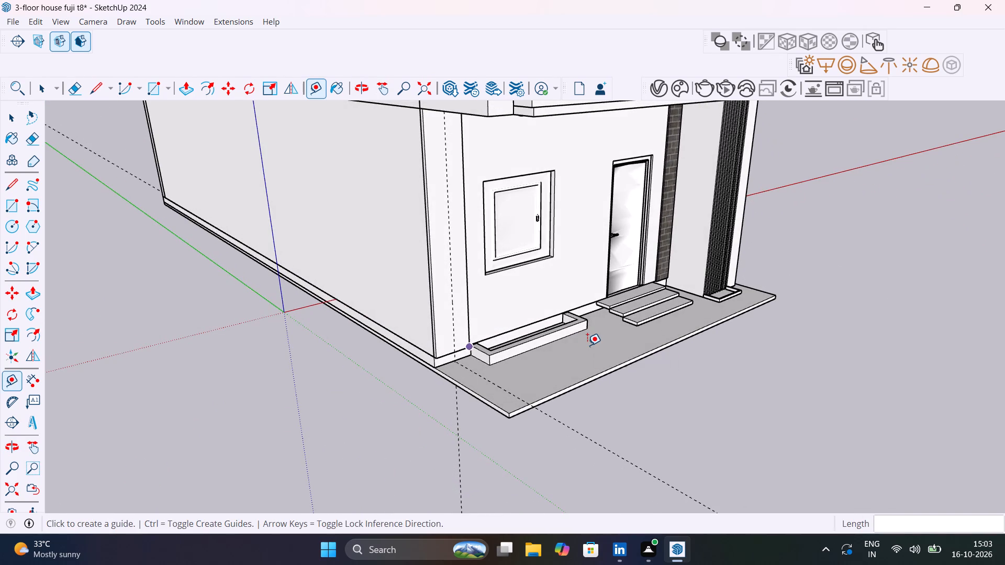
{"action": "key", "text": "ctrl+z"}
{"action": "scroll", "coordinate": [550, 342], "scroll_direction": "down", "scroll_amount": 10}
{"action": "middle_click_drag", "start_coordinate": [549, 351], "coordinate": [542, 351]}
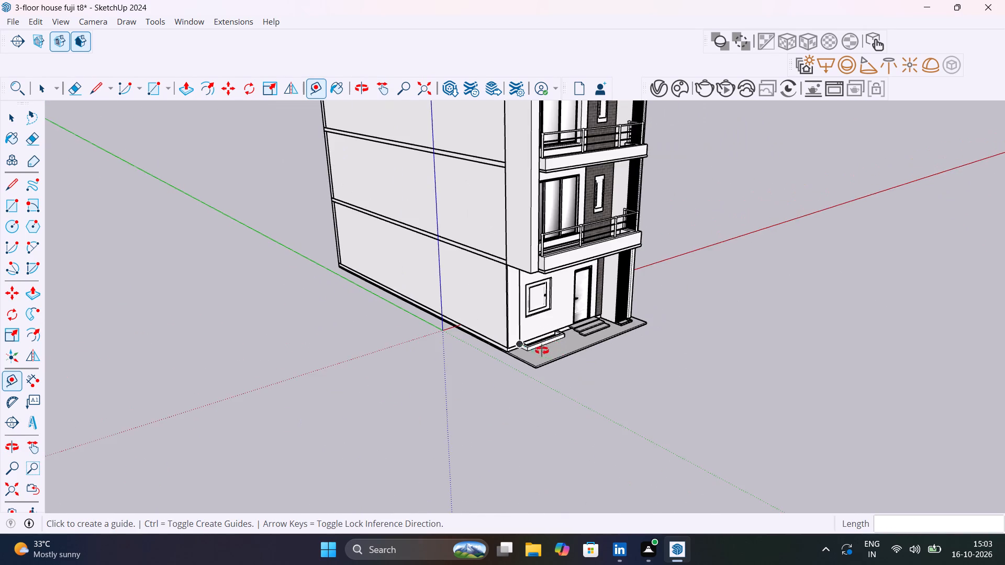
Push/Pull the base slab's long side face on the window side of the house outward about 2' 8 9/16".
{"action": "middle_click_drag", "start_coordinate": [542, 351], "coordinate": [387, 354]}
{"action": "key", "text": "space"}
{"action": "scroll", "coordinate": [455, 337], "scroll_direction": "up", "scroll_amount": 4}
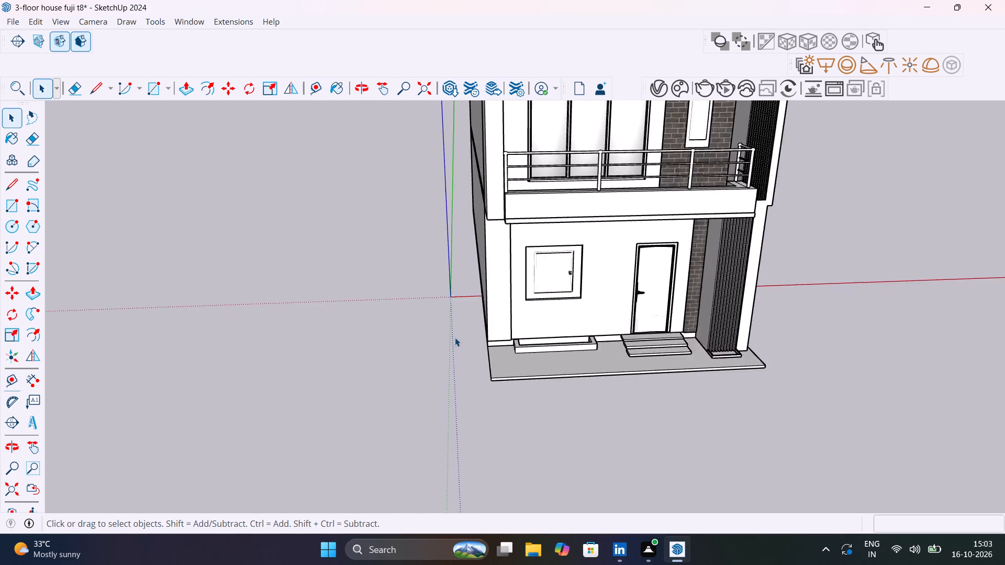
{"action": "scroll", "coordinate": [455, 337], "scroll_direction": "up", "scroll_amount": 7}
{"action": "middle_click_drag", "start_coordinate": [495, 370], "coordinate": [674, 354]}
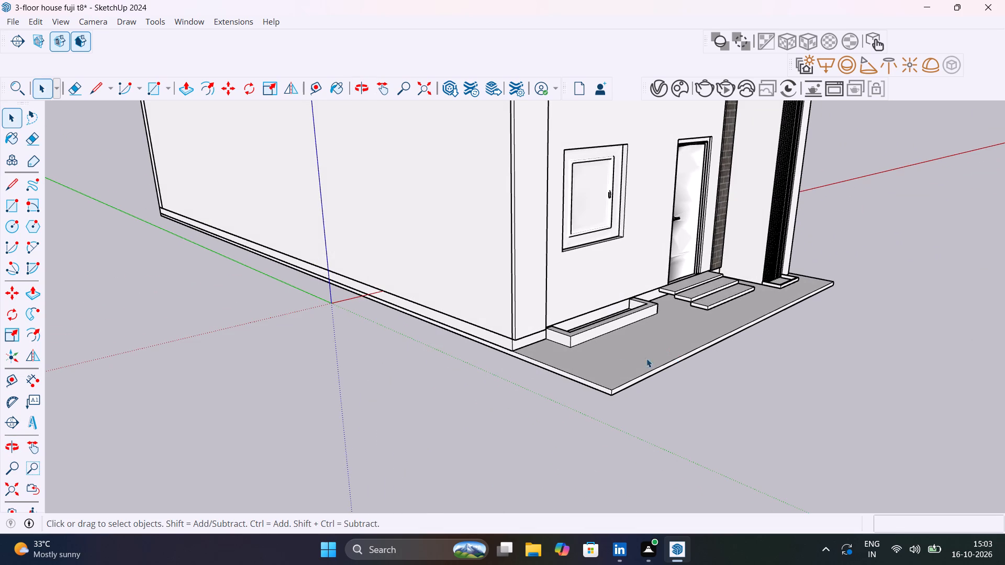
{"action": "scroll", "coordinate": [556, 376], "scroll_direction": "up", "scroll_amount": 8}
{"action": "left_click", "coordinate": [564, 369]}
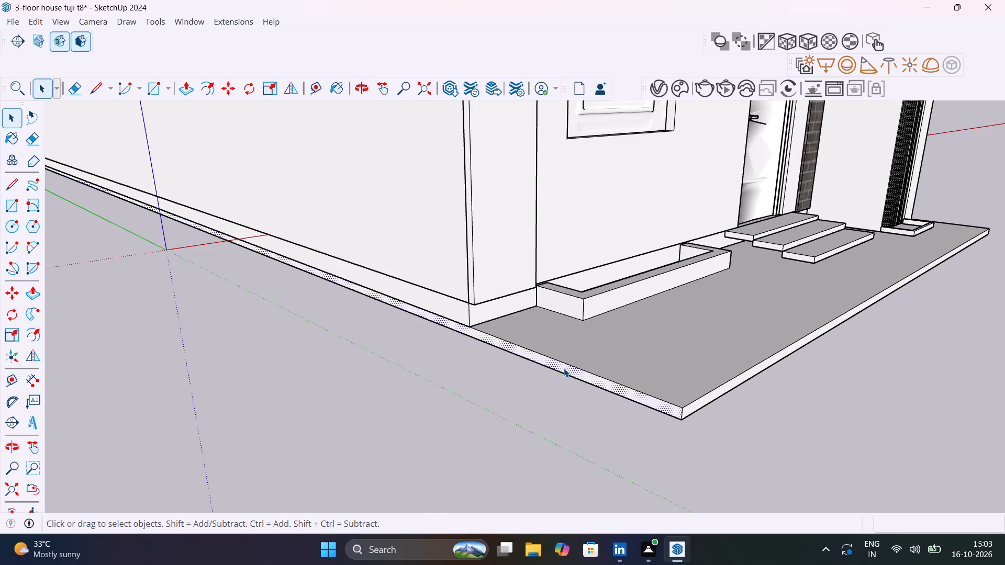
{"action": "key", "text": "p"}
{"action": "left_click", "coordinate": [564, 368]}
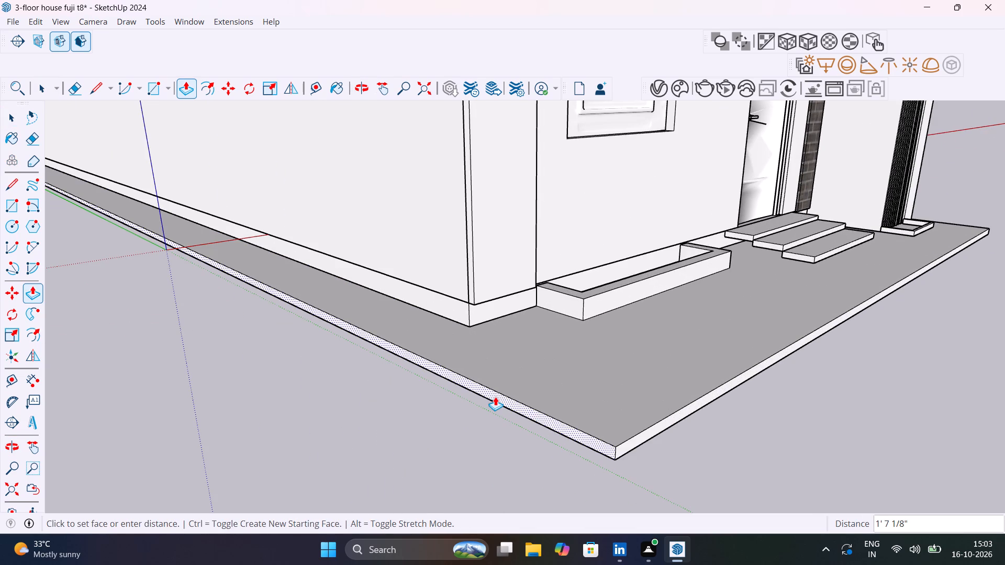
{"action": "scroll", "coordinate": [495, 397], "scroll_direction": "down", "scroll_amount": 10}
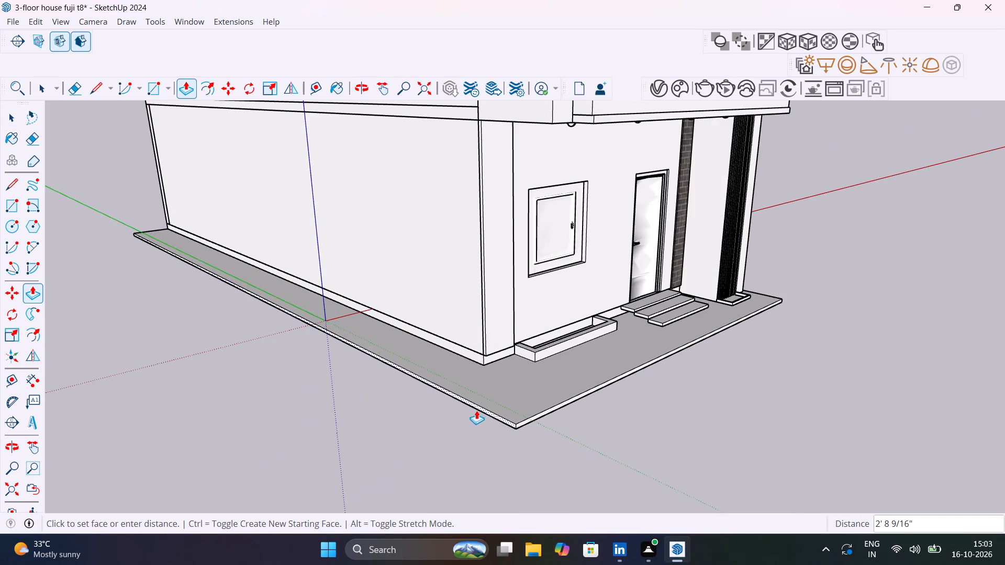
{"action": "left_click", "coordinate": [476, 410]}
{"action": "middle_click_drag", "start_coordinate": [624, 411], "coordinate": [488, 468]}
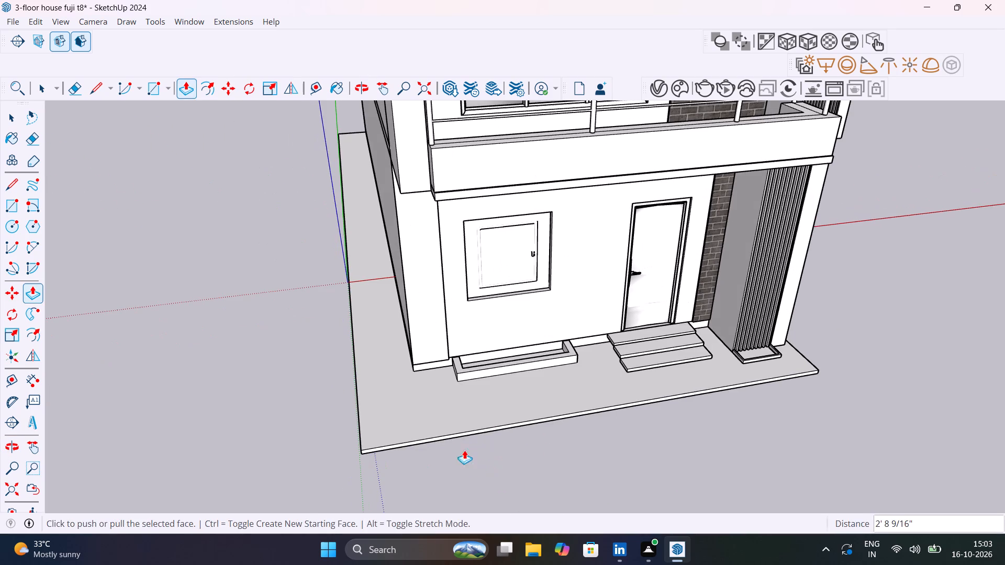
{"action": "key", "text": "space"}
Examine the widened base slab and ground-floor facade from the front and from the window-side corner.
{"action": "scroll", "coordinate": [429, 416], "scroll_direction": "down", "scroll_amount": 4}
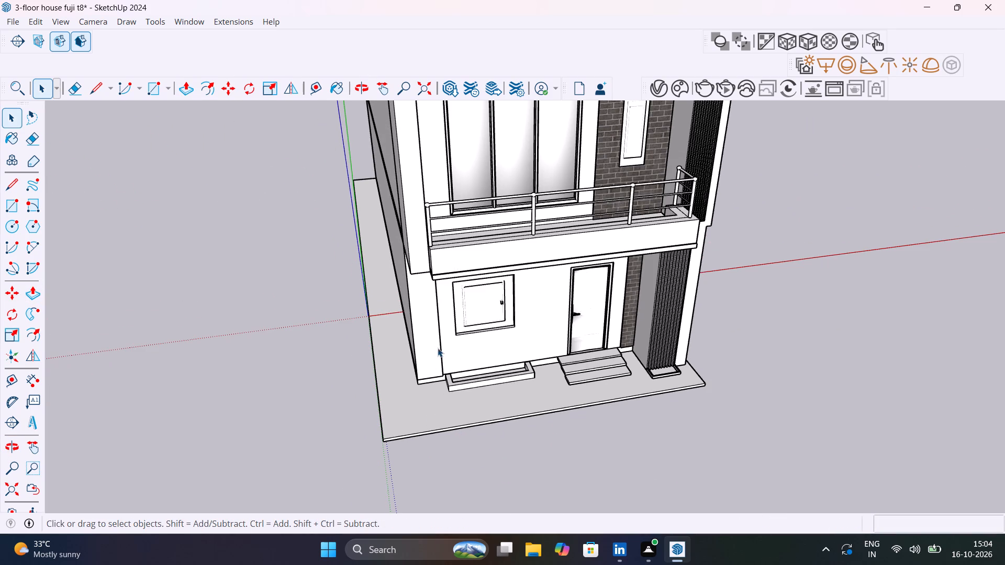
{"action": "scroll", "coordinate": [435, 334], "scroll_direction": "down", "scroll_amount": 5}
{"action": "middle_click_drag", "start_coordinate": [449, 378], "coordinate": [410, 289]}
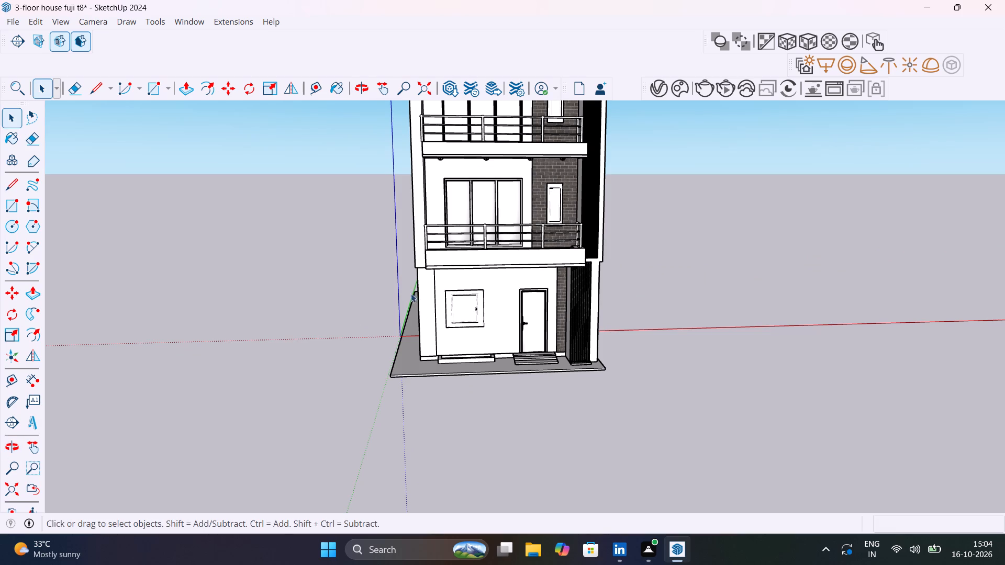
{"action": "middle_click_drag", "start_coordinate": [439, 324], "coordinate": [454, 368], "text": "shift"}
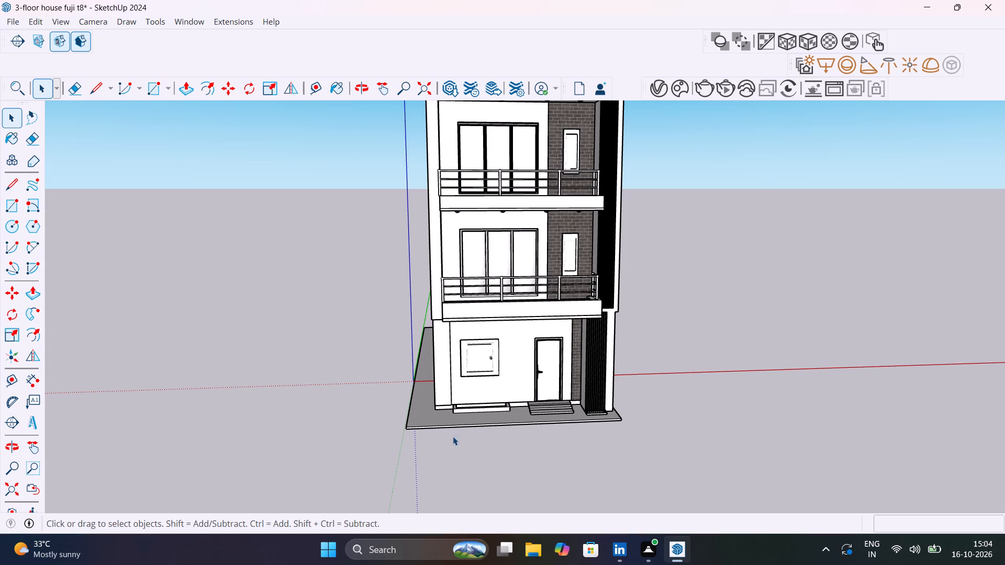
{"action": "scroll", "coordinate": [440, 415], "scroll_direction": "up", "scroll_amount": 8}
{"action": "middle_click_drag", "start_coordinate": [458, 418], "coordinate": [472, 422]}
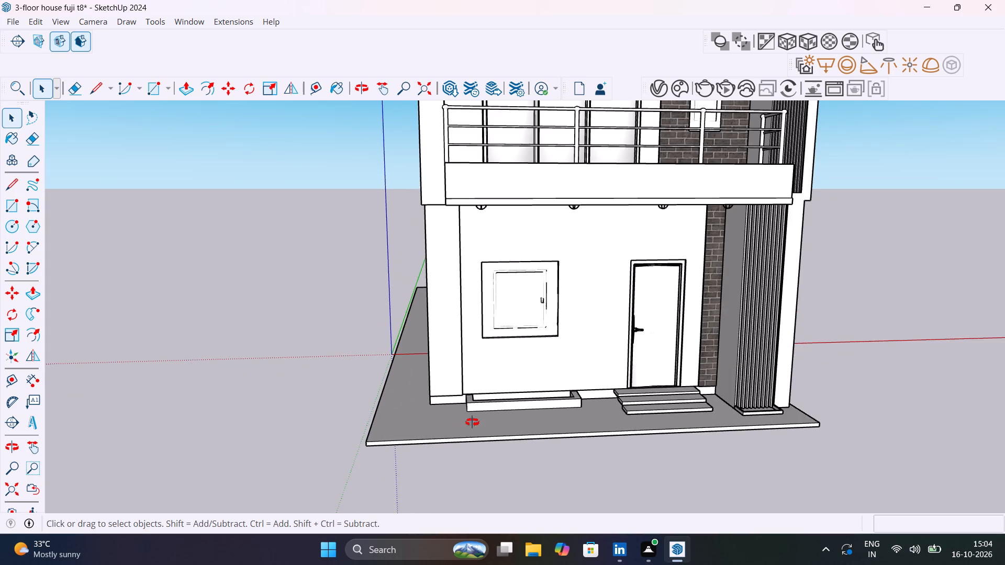
{"action": "middle_click_drag", "start_coordinate": [472, 422], "coordinate": [577, 416]}
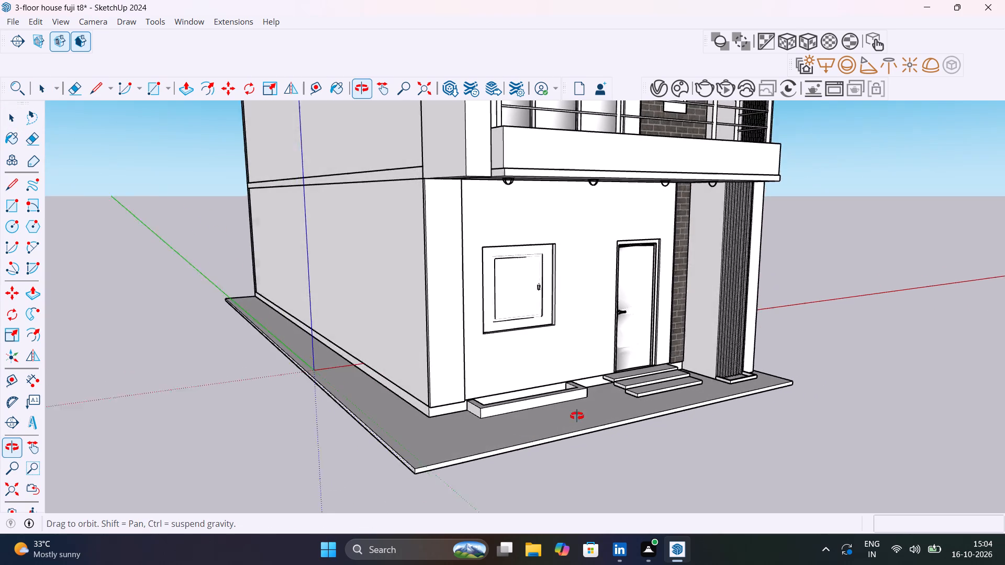
{"action": "middle_click_drag", "start_coordinate": [577, 416], "coordinate": [460, 441]}
{"action": "scroll", "coordinate": [430, 412], "scroll_direction": "up", "scroll_amount": 1}
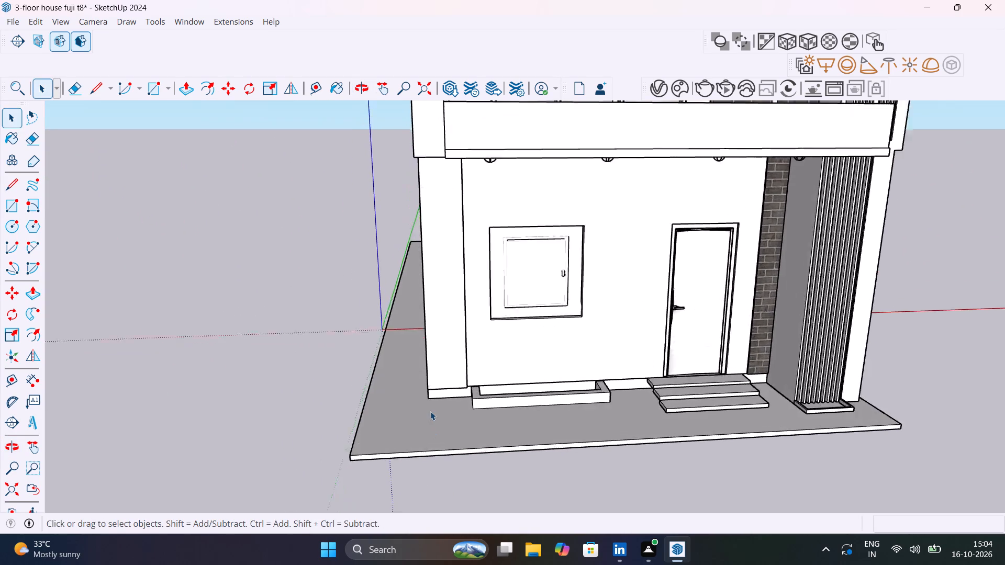
{"action": "scroll", "coordinate": [430, 411], "scroll_direction": "up", "scroll_amount": 7}
{"action": "middle_click_drag", "start_coordinate": [494, 416], "coordinate": [612, 395]}
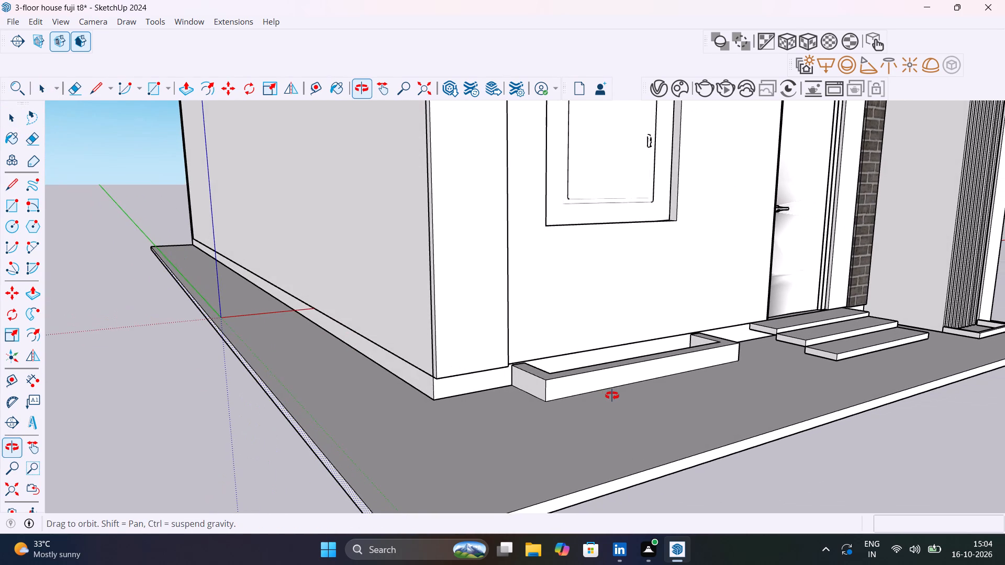
{"action": "middle_click_drag", "start_coordinate": [612, 395], "coordinate": [502, 410]}
Place a guide through the house's window-side front corner, about 15' 7 1/2" from the base edge of the wall beside the brick strip.
{"action": "key", "text": "t"}
{"action": "scroll", "coordinate": [497, 397], "scroll_direction": "down", "scroll_amount": 6}
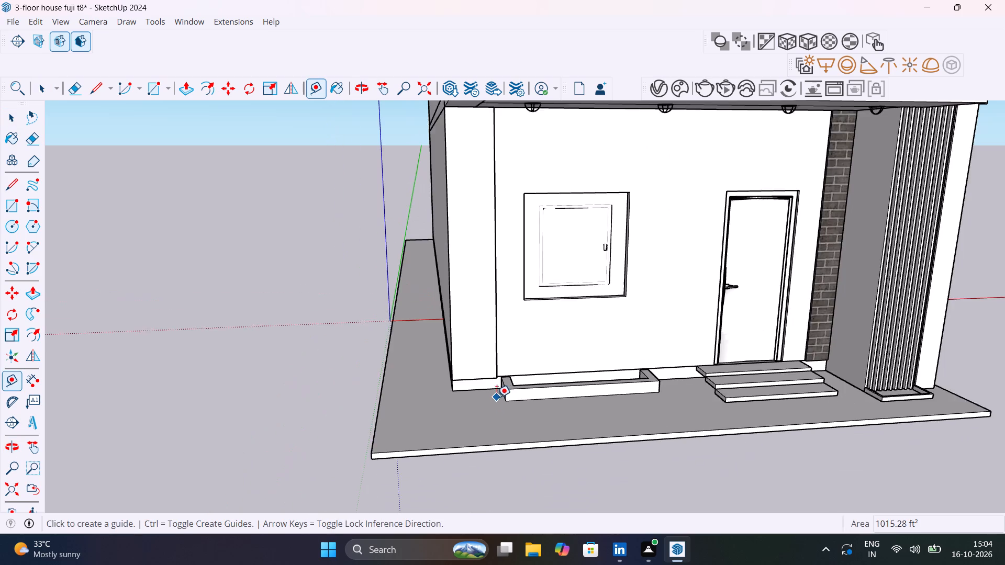
{"action": "scroll", "coordinate": [497, 397], "scroll_direction": "down", "scroll_amount": 1}
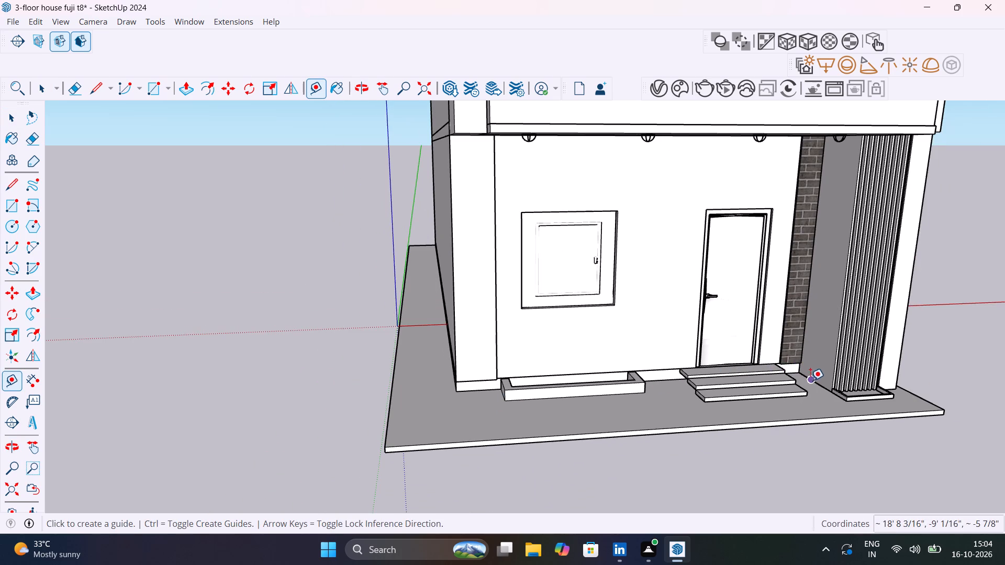
{"action": "left_click", "coordinate": [811, 381]}
{"action": "scroll", "coordinate": [459, 399], "scroll_direction": "up", "scroll_amount": 4}
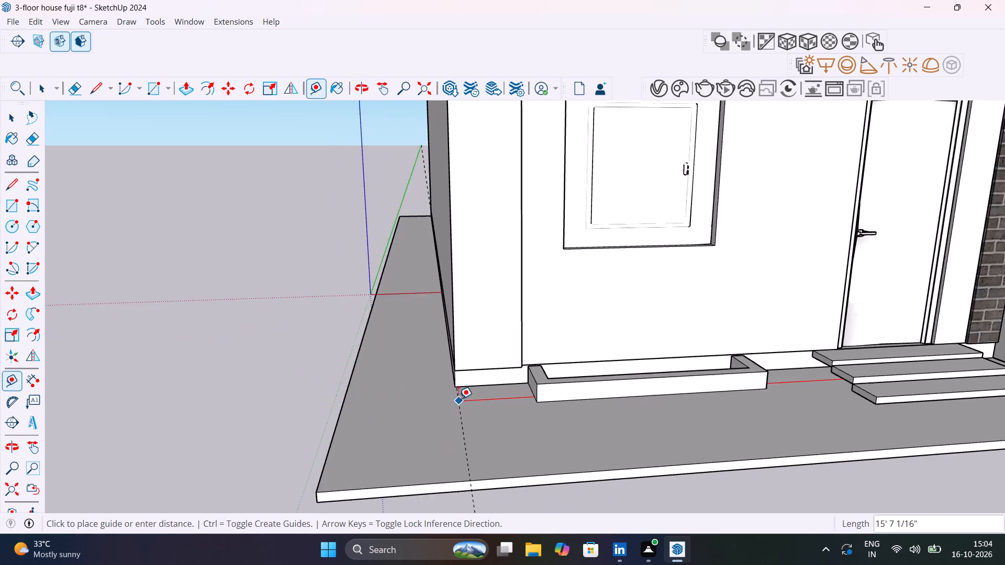
{"action": "scroll", "coordinate": [459, 399], "scroll_direction": "up", "scroll_amount": 5}
{"action": "left_click", "coordinate": [453, 379]}
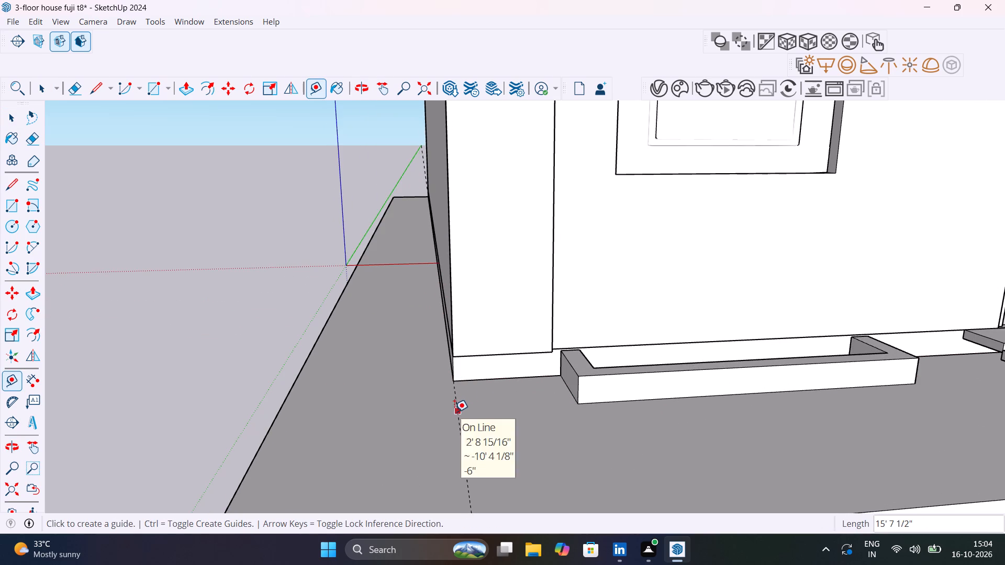
Place a parallel guide on the slab 1' outward from the guide at the window-side front corner.
{"action": "left_click", "coordinate": [454, 412]}
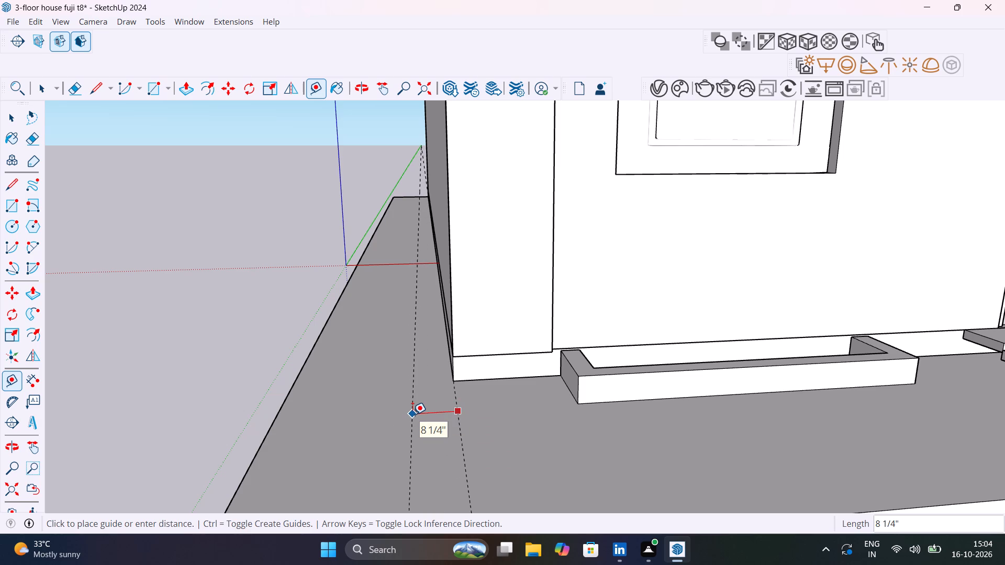
{"action": "type", "text": "1'"}
{"action": "key", "text": "Return"}
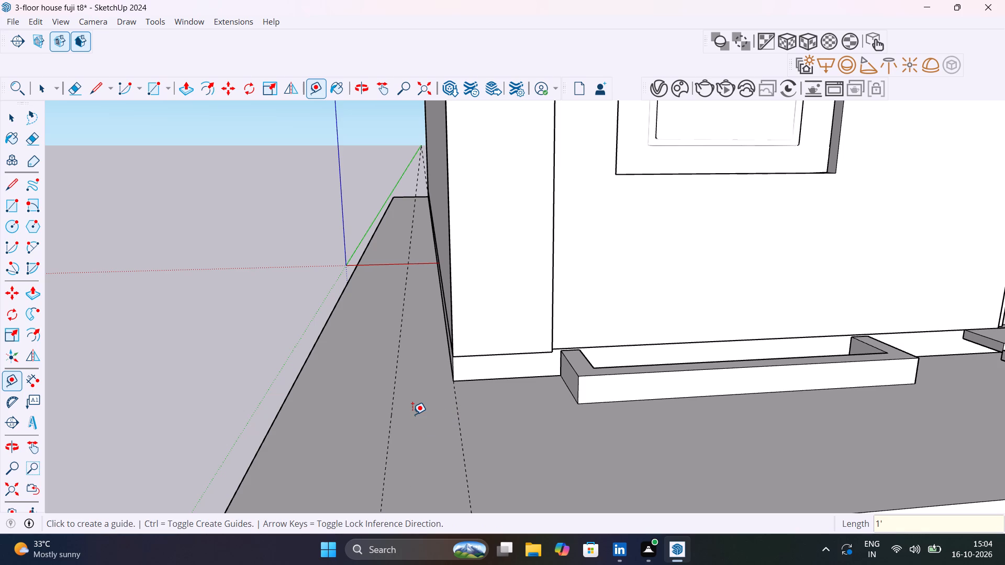
Place a guide from the slab's door-side edge through the outer corner of the slatted screen's base tray, about 1' 1 3/4" in.
{"action": "scroll", "coordinate": [412, 415], "scroll_direction": "down", "scroll_amount": 12}
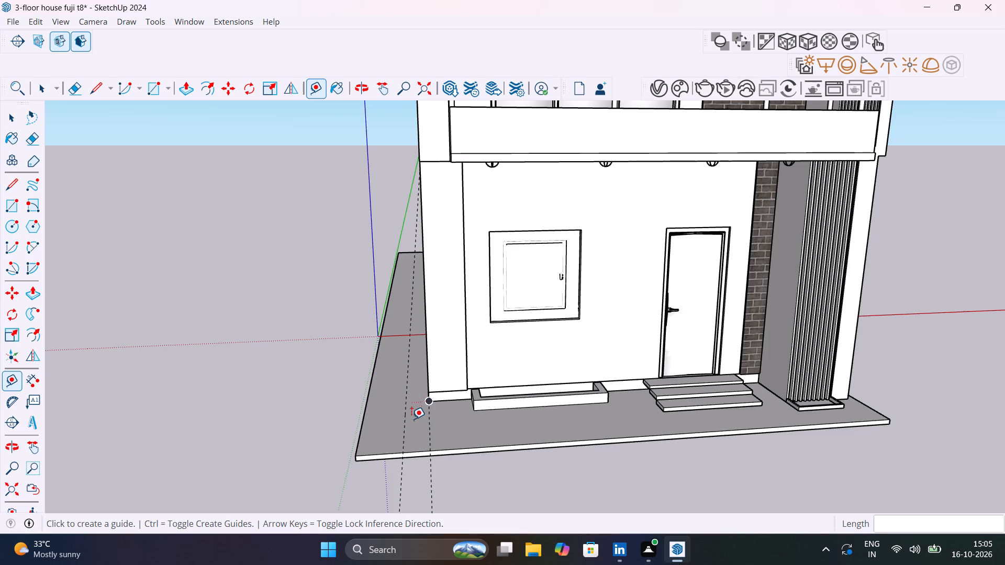
{"action": "scroll", "coordinate": [411, 419], "scroll_direction": "down", "scroll_amount": 5}
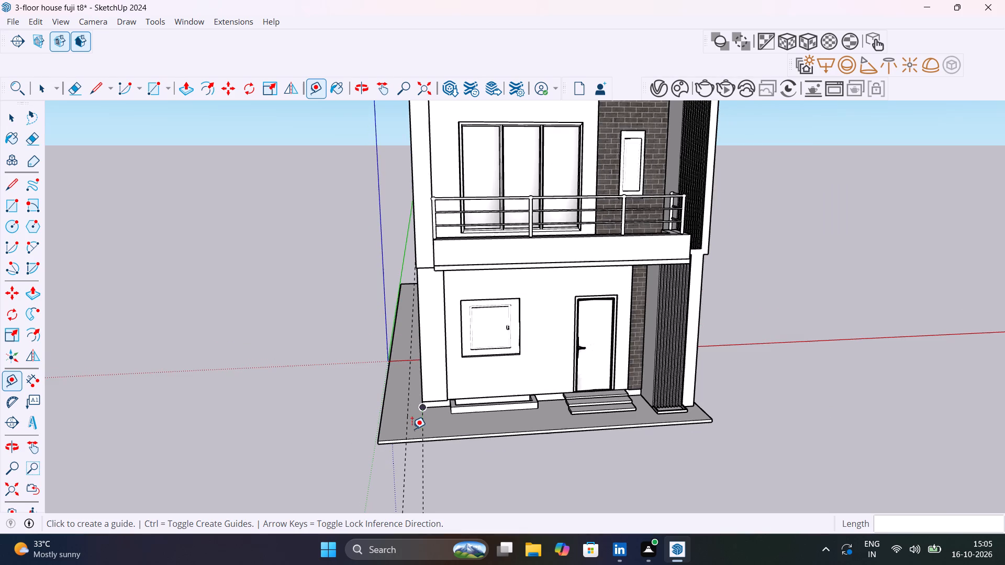
{"action": "middle_click_drag", "start_coordinate": [412, 428], "coordinate": [384, 452]}
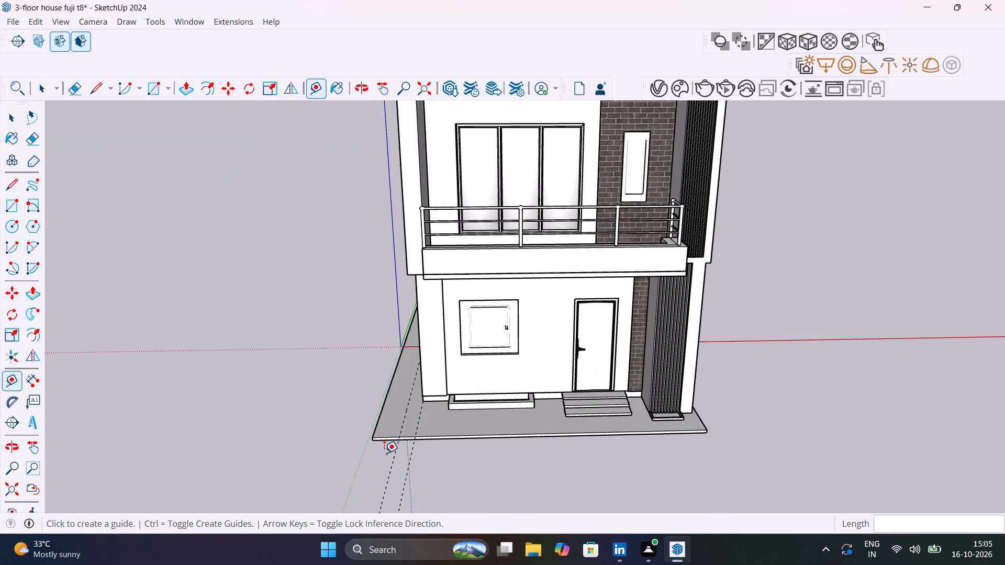
{"action": "scroll", "coordinate": [698, 413], "scroll_direction": "up", "scroll_amount": 9}
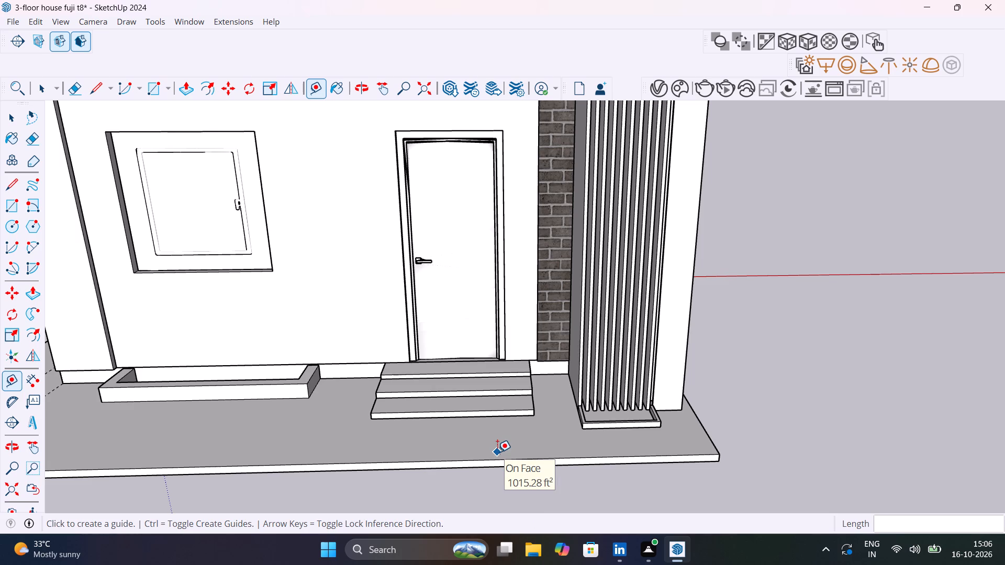
{"action": "key", "text": "space"}
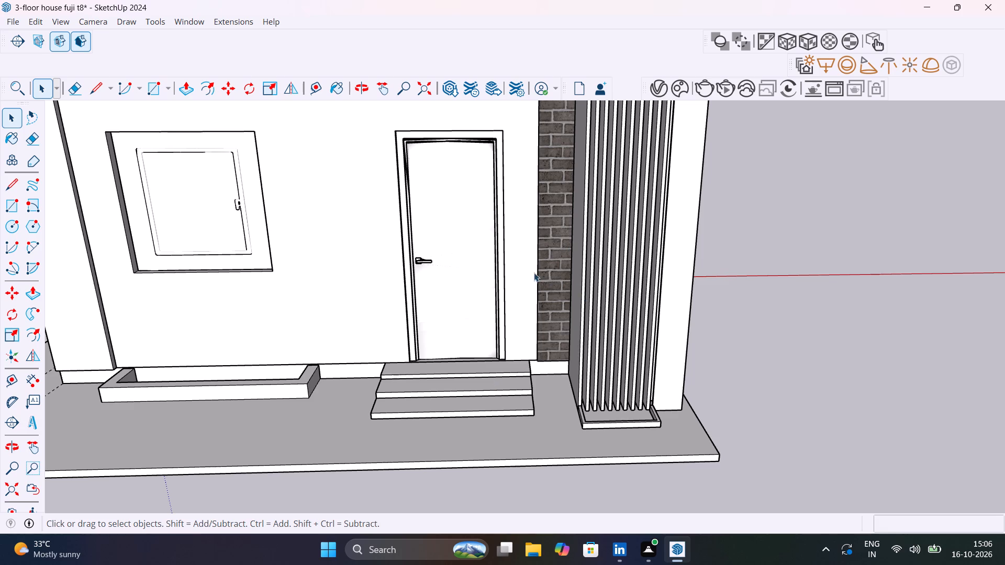
{"action": "scroll", "coordinate": [554, 323], "scroll_direction": "down", "scroll_amount": 5}
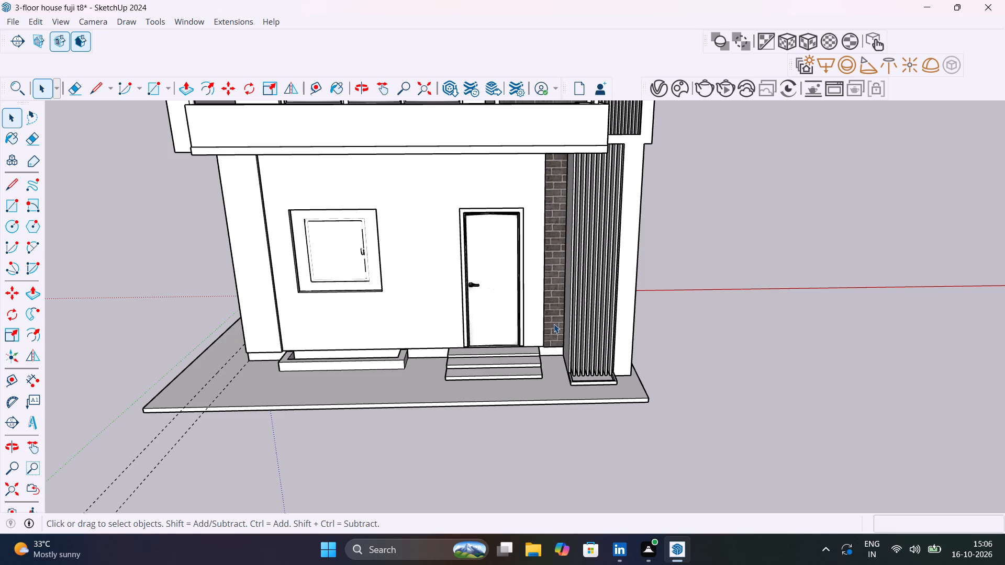
{"action": "scroll", "coordinate": [630, 378], "scroll_direction": "up", "scroll_amount": 9}
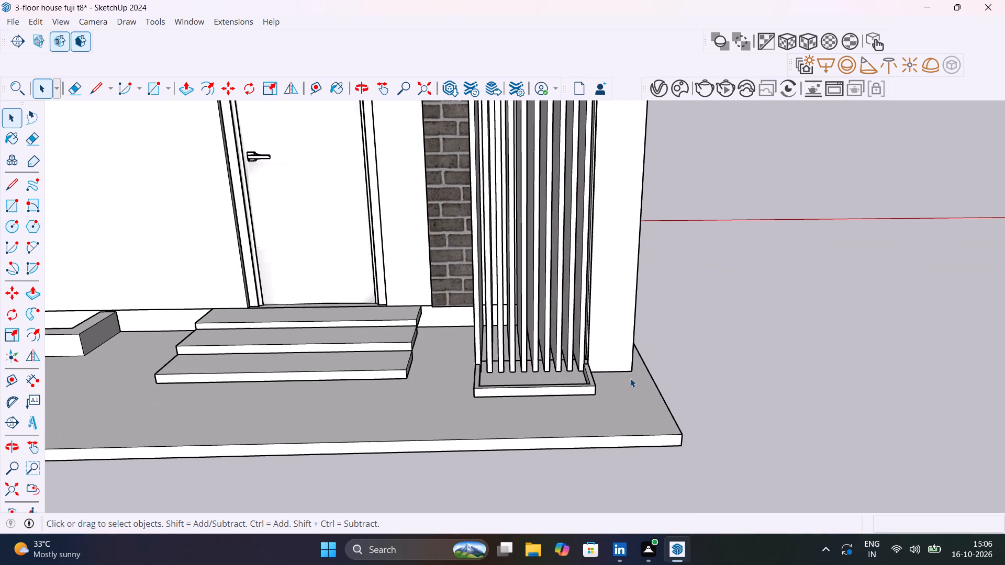
{"action": "key", "text": "t"}
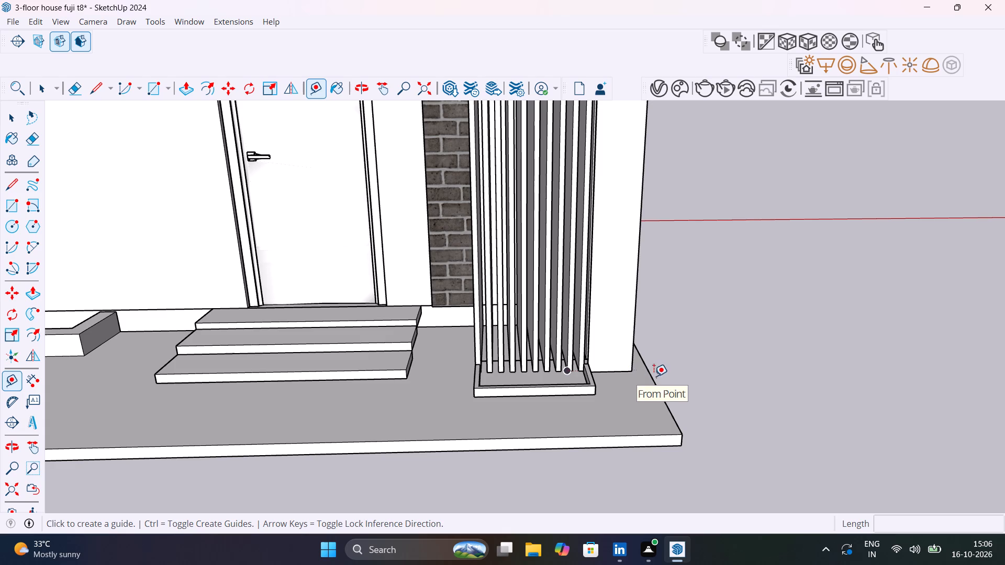
{"action": "left_click", "coordinate": [658, 393]}
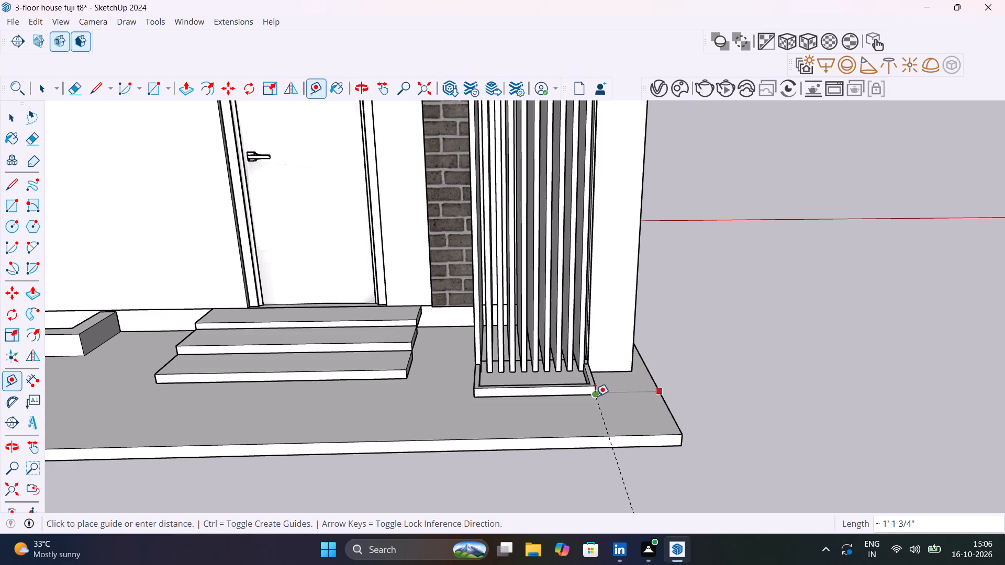
{"action": "left_click", "coordinate": [595, 396]}
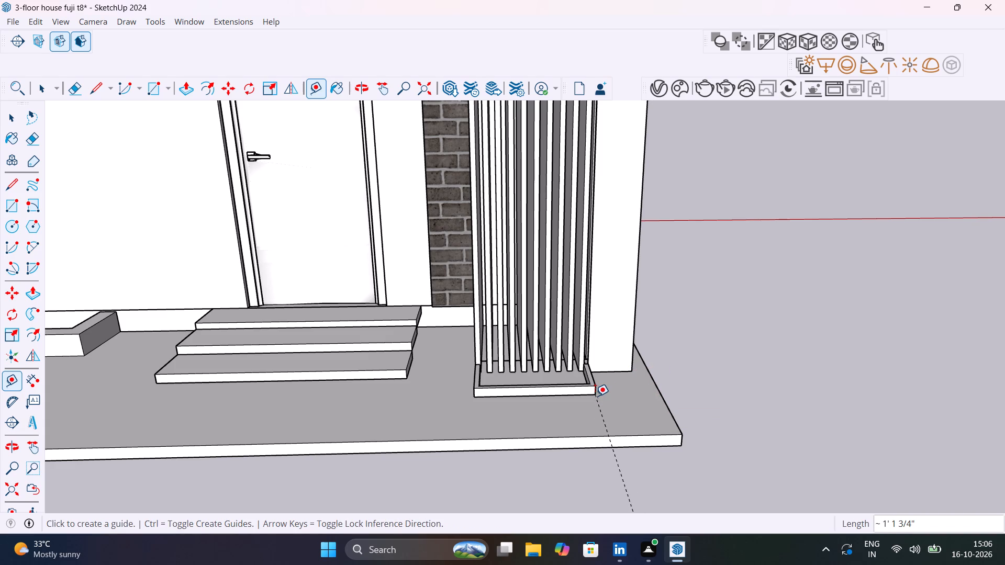
Place a second parallel guide about 9 15/16" outward from the tray-corner guide, through the outer front corner of the door-side pier.
{"action": "left_click", "coordinate": [600, 410]}
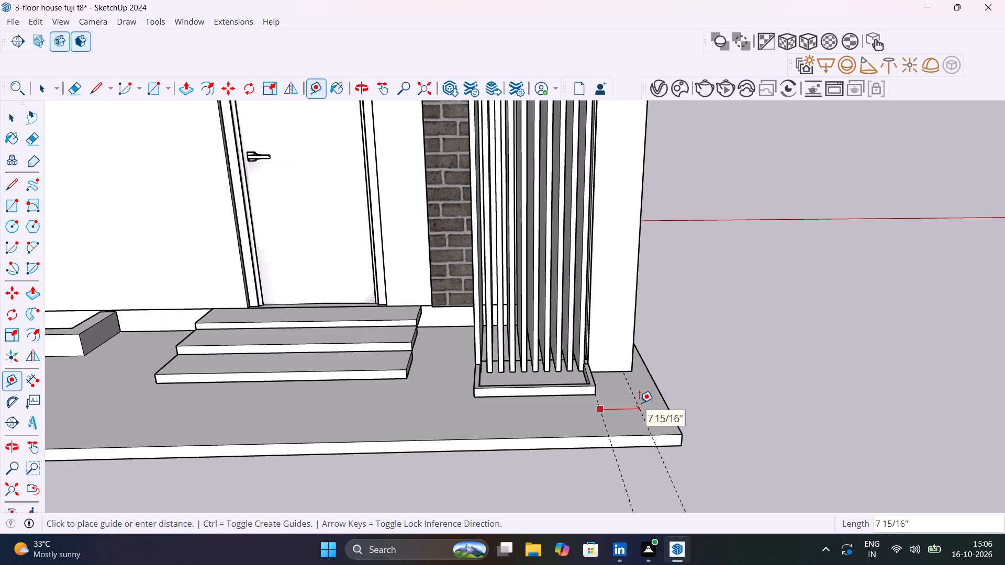
{"action": "left_click", "coordinate": [635, 375]}
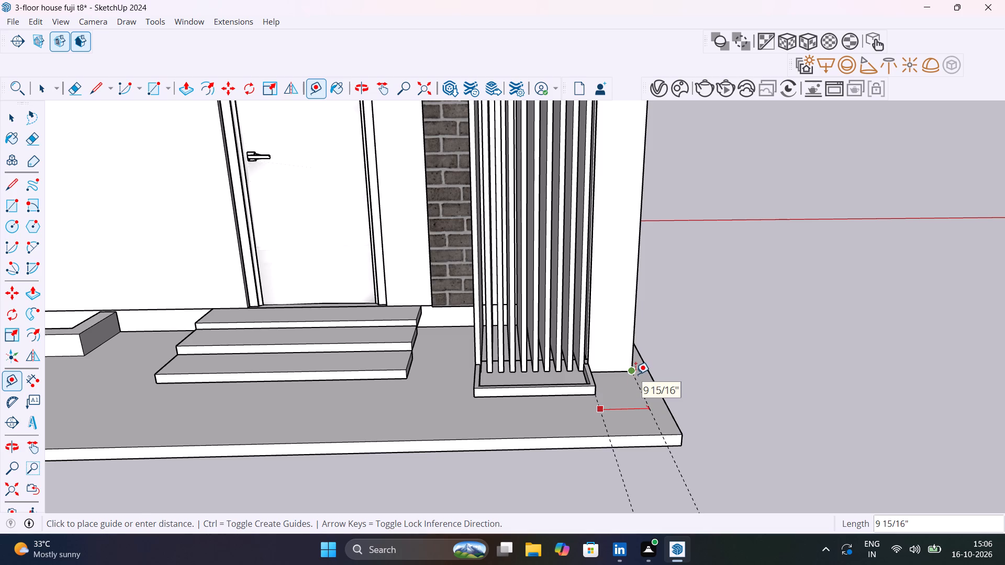
{"action": "scroll", "coordinate": [636, 403], "scroll_direction": "down", "scroll_amount": 11}
{"action": "middle_click_drag", "start_coordinate": [644, 405], "coordinate": [410, 382]}
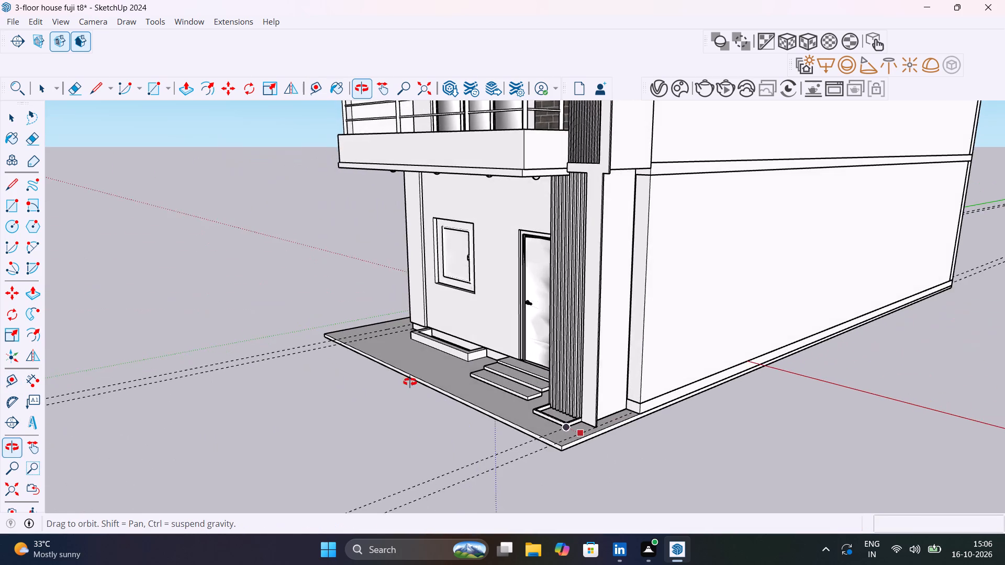
{"action": "middle_click_drag", "start_coordinate": [410, 382], "coordinate": [531, 398]}
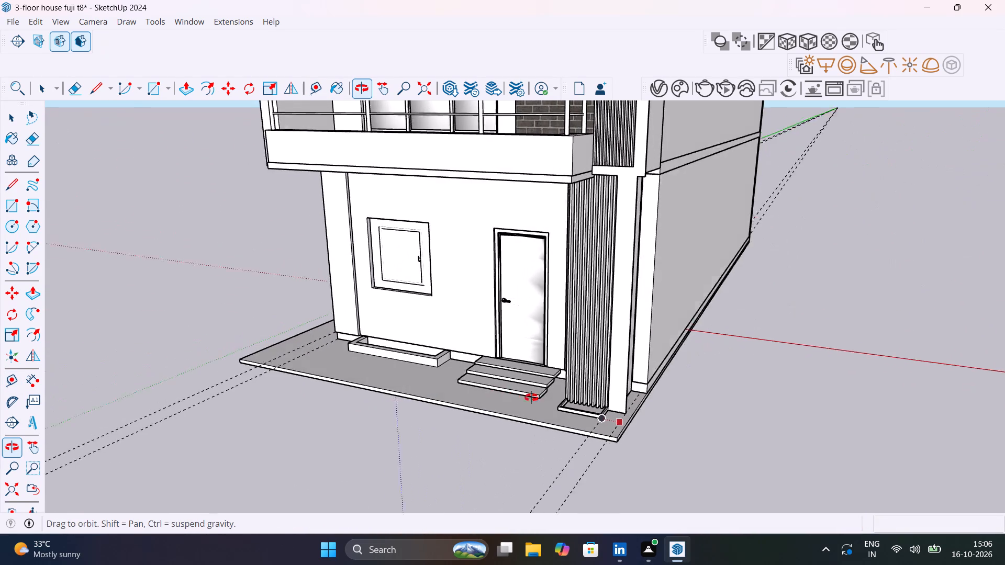
{"action": "middle_click_drag", "start_coordinate": [531, 398], "coordinate": [543, 398]}
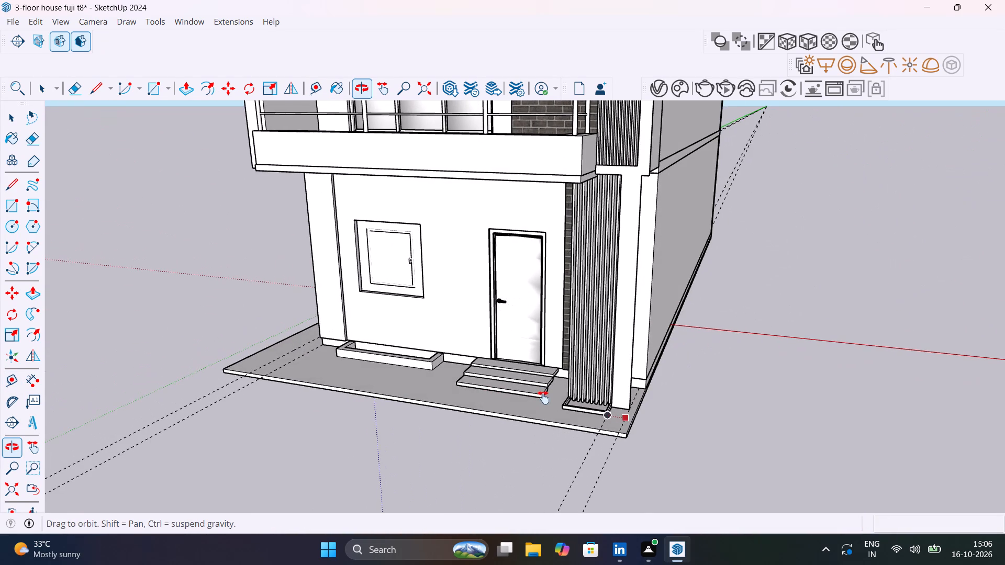
Examine the front entrance slab and its guides around both front corners, along with the overall front facade.
{"action": "middle_click_drag", "start_coordinate": [543, 398], "coordinate": [822, 412]}
{"action": "scroll", "coordinate": [414, 375], "scroll_direction": "up", "scroll_amount": 2}
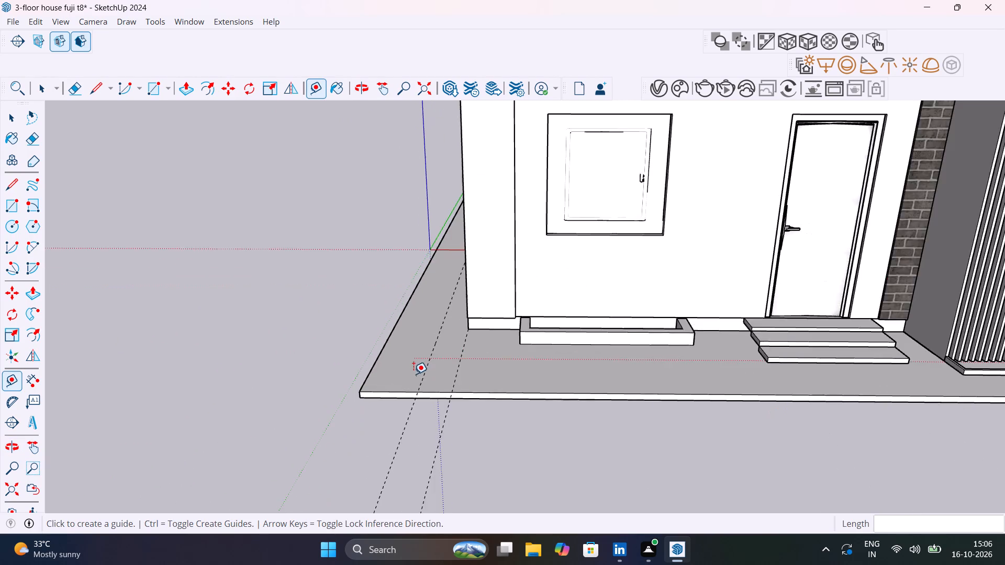
{"action": "scroll", "coordinate": [414, 374], "scroll_direction": "up", "scroll_amount": 7}
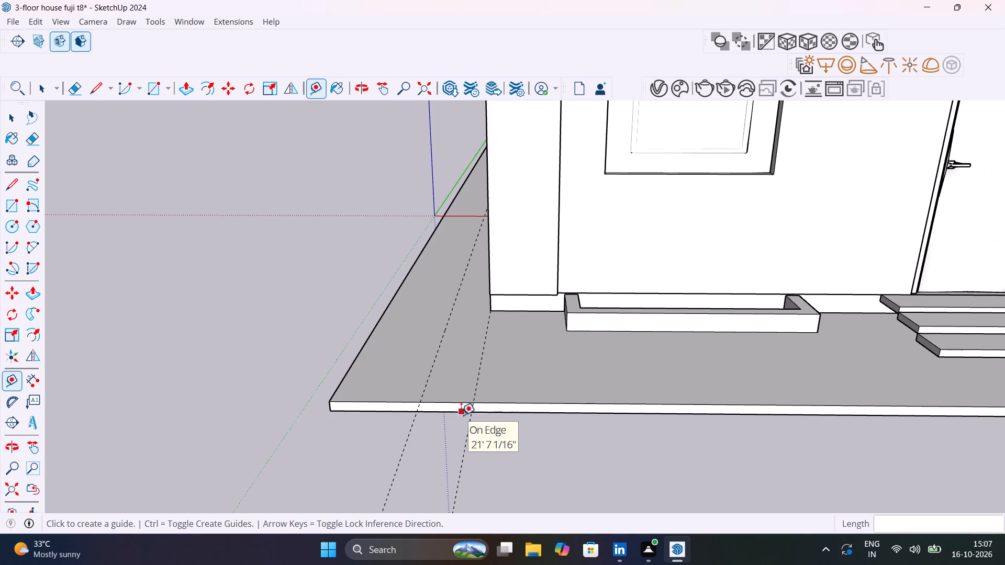
{"action": "scroll", "coordinate": [461, 415], "scroll_direction": "down", "scroll_amount": 7}
{"action": "middle_click_drag", "start_coordinate": [498, 434], "coordinate": [700, 430]}
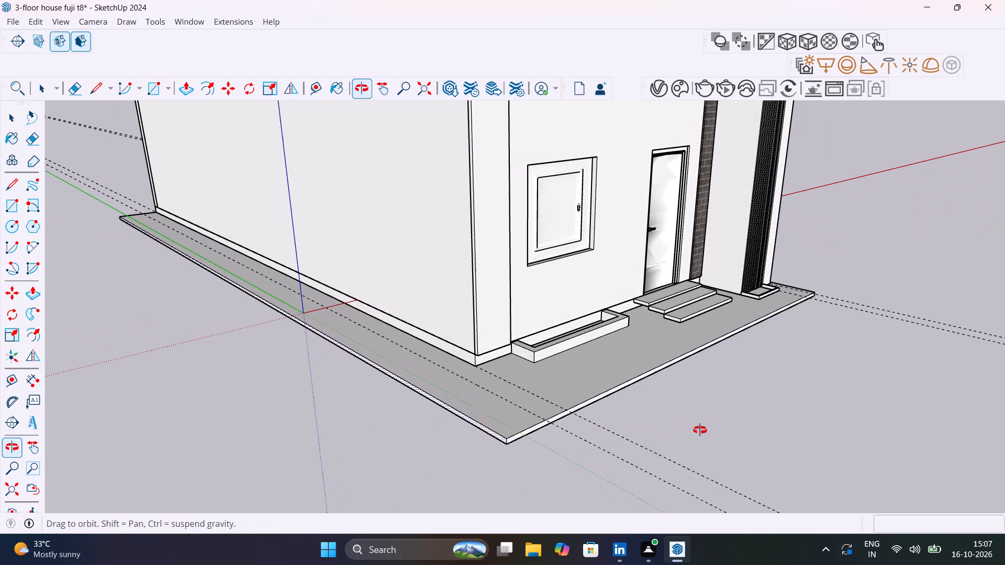
{"action": "middle_click_drag", "start_coordinate": [700, 430], "coordinate": [521, 458]}
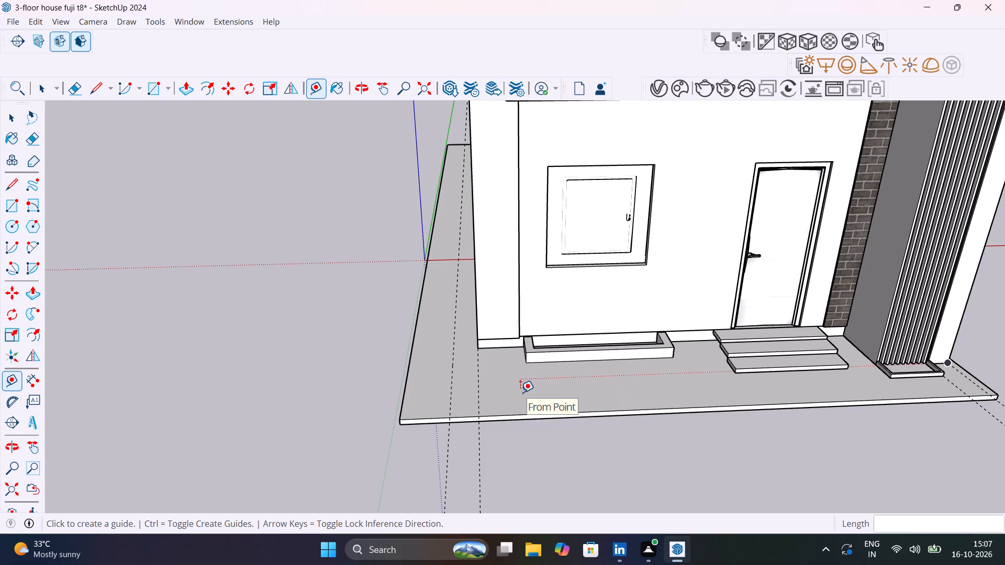
{"action": "key", "text": "Escape"}
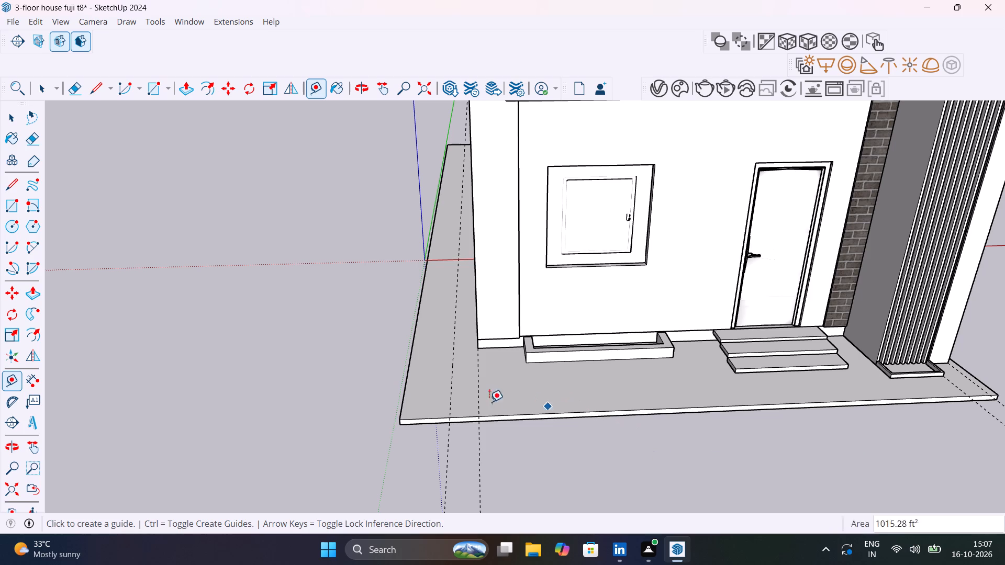
{"action": "scroll", "coordinate": [479, 390], "scroll_direction": "up", "scroll_amount": 3}
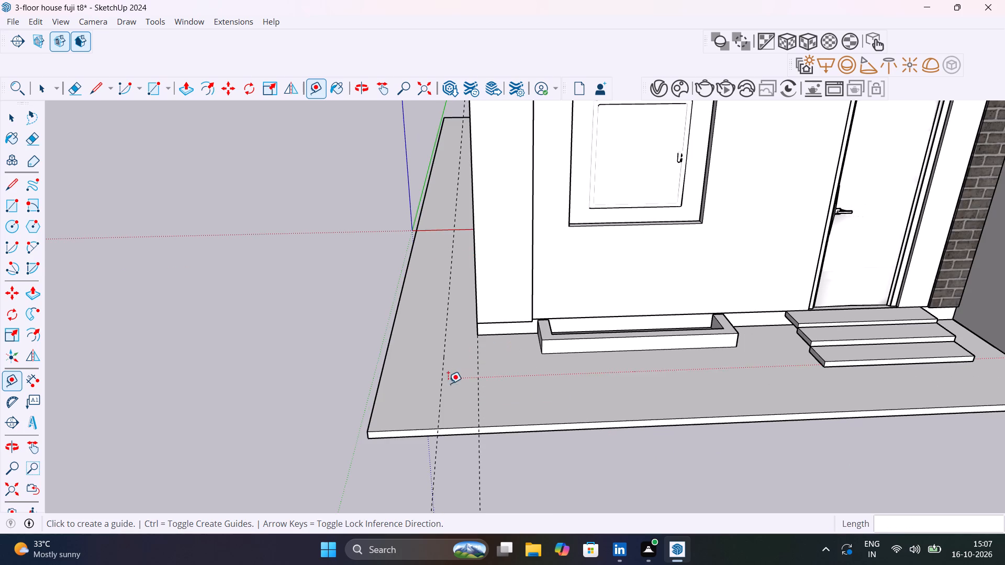
{"action": "scroll", "coordinate": [372, 277], "scroll_direction": "down", "scroll_amount": 5}
{"action": "middle_click_drag", "start_coordinate": [520, 401], "coordinate": [593, 383]}
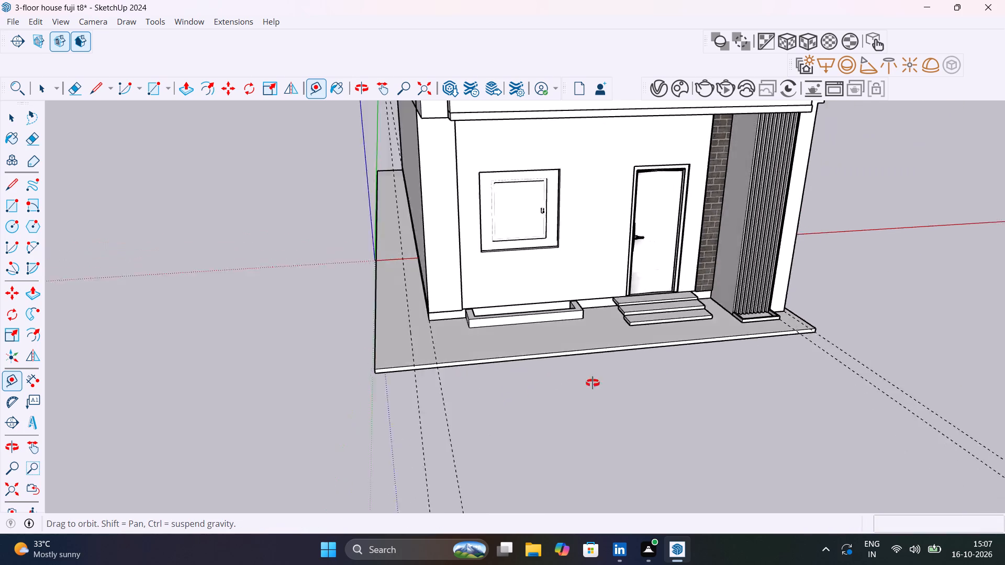
{"action": "middle_click_drag", "start_coordinate": [593, 383], "coordinate": [445, 378]}
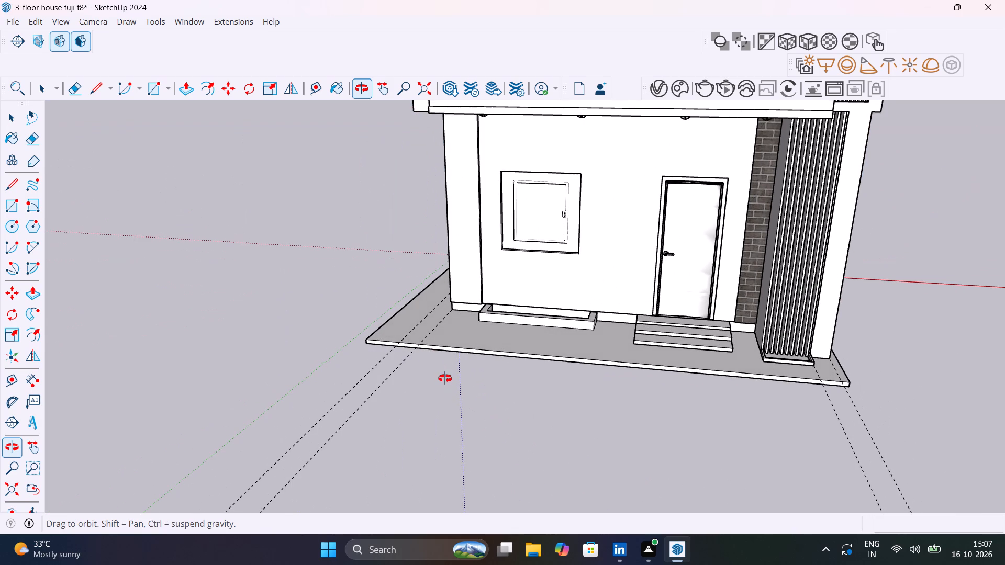
{"action": "middle_click_drag", "start_coordinate": [445, 378], "coordinate": [142, 401]}
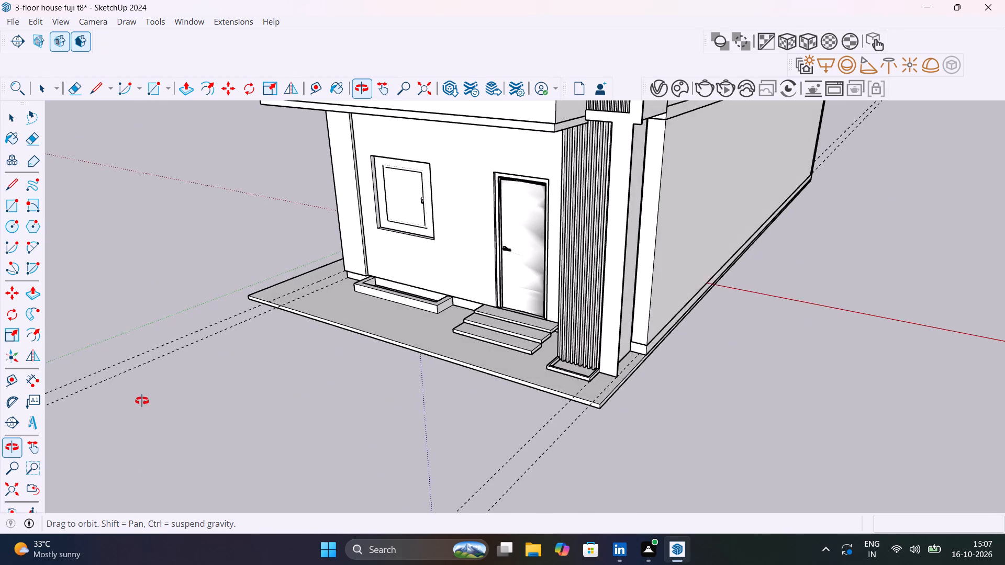
{"action": "middle_click_drag", "start_coordinate": [142, 401], "coordinate": [437, 401]}
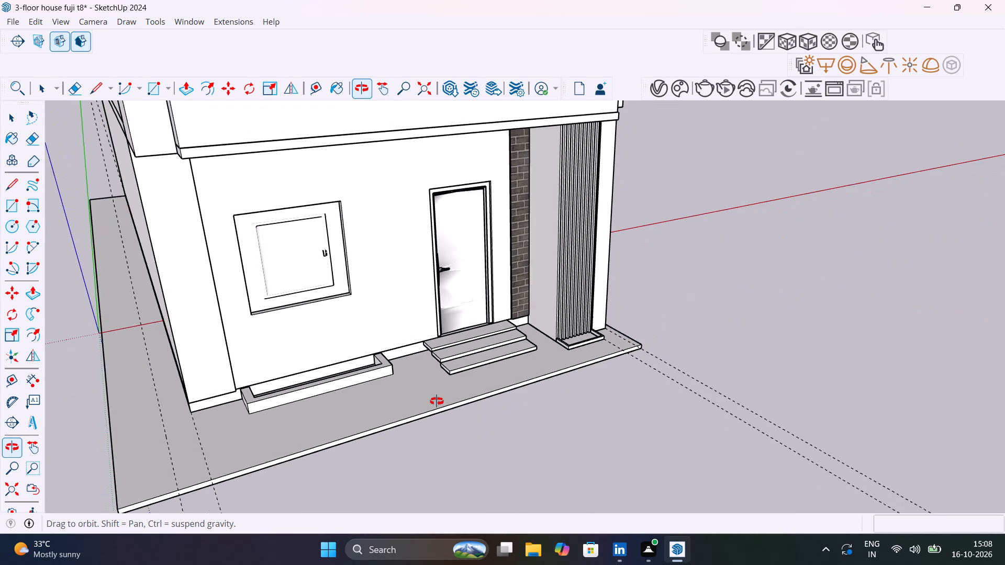
{"action": "middle_click_drag", "start_coordinate": [437, 401], "coordinate": [514, 376]}
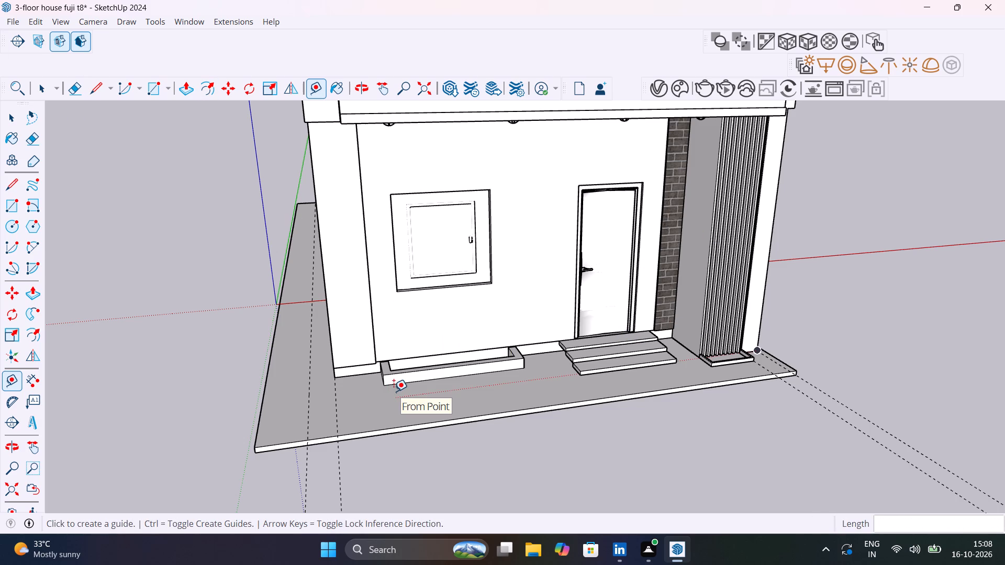
{"action": "key", "text": "Escape"}
{"action": "key", "text": "Escape"}
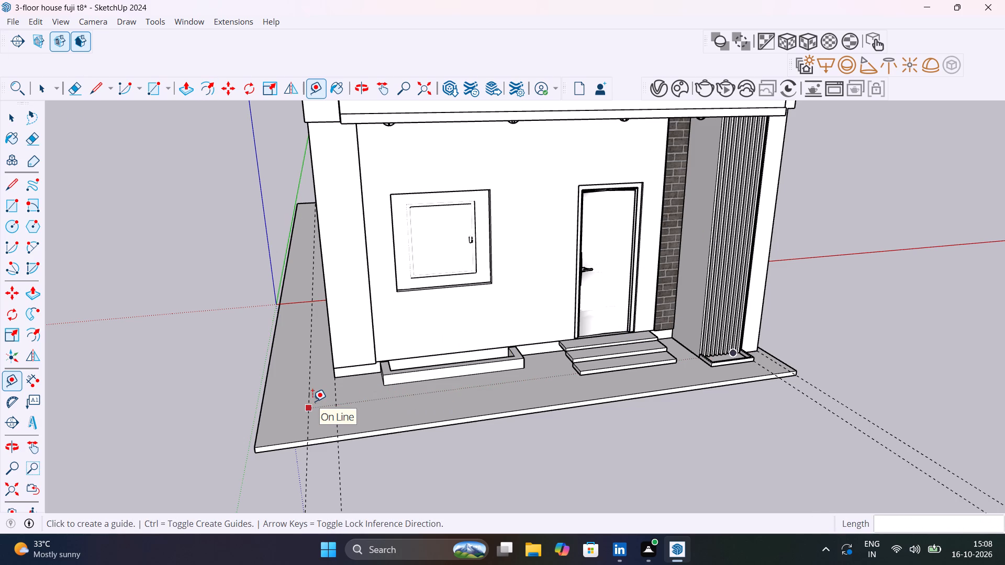
{"action": "key", "text": "space"}
{"action": "scroll", "coordinate": [310, 380], "scroll_direction": "up", "scroll_amount": 4}
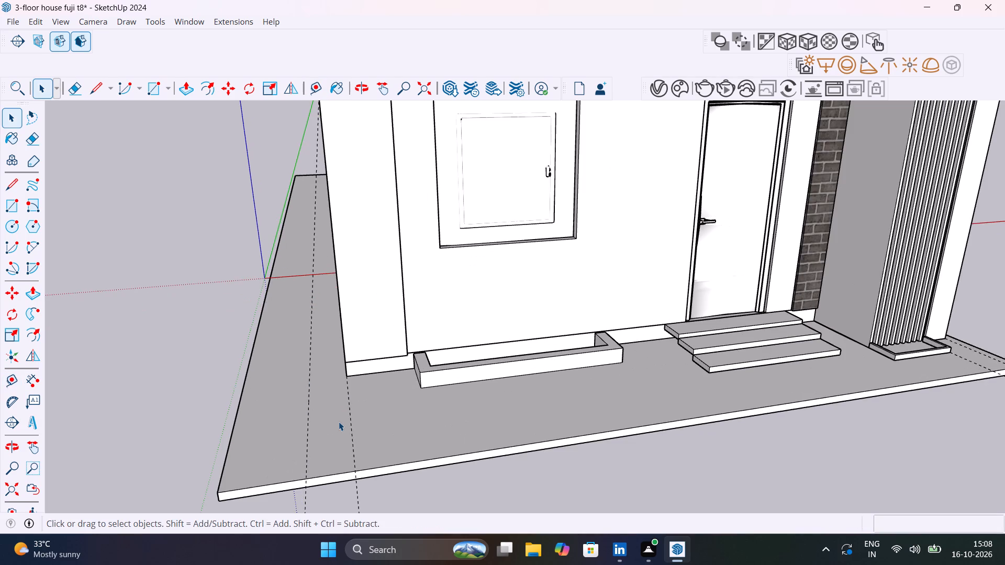
{"action": "middle_click_drag", "start_coordinate": [339, 421], "coordinate": [365, 368]}
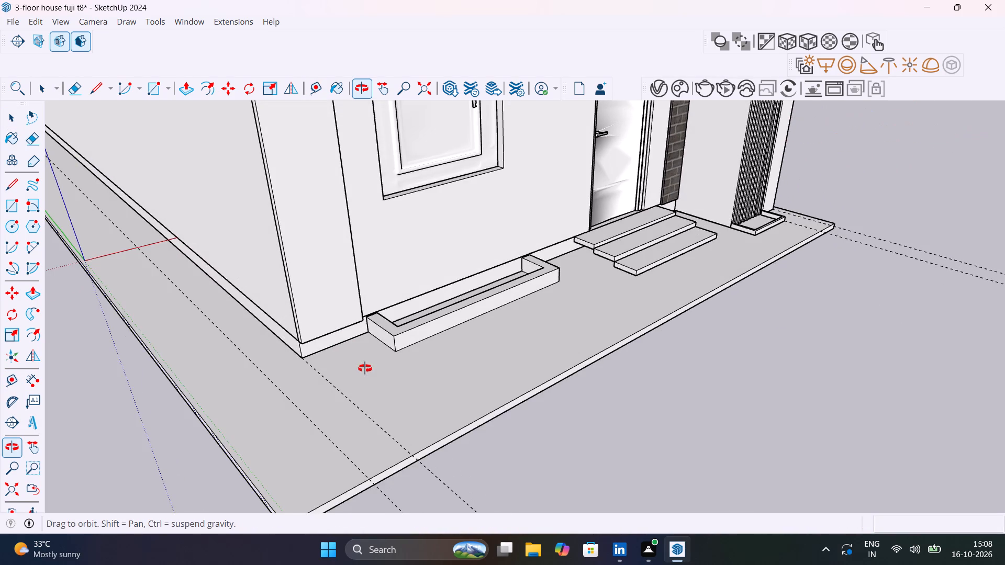
{"action": "middle_click_drag", "start_coordinate": [365, 368], "coordinate": [359, 369]}
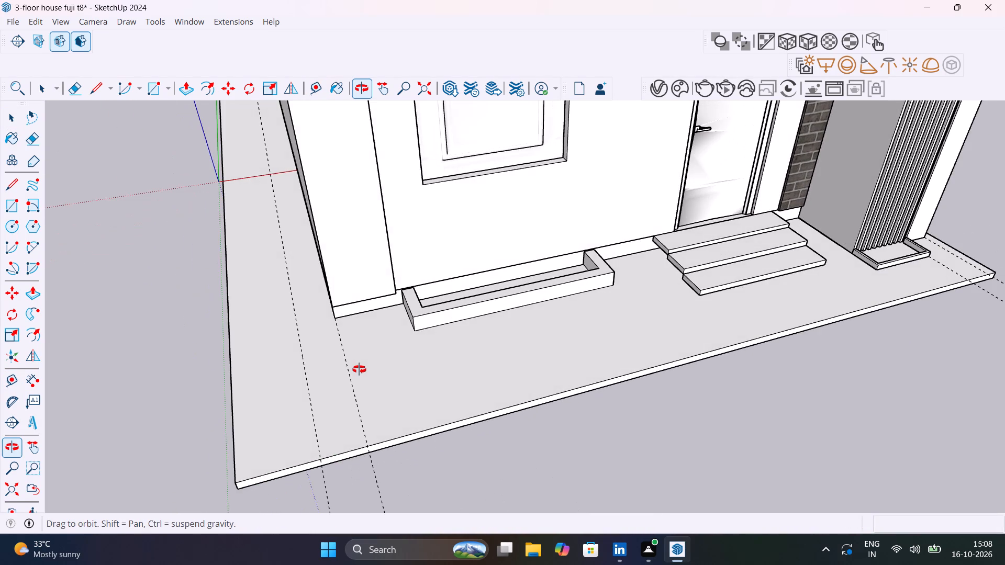
{"action": "middle_click_drag", "start_coordinate": [359, 369], "coordinate": [351, 326]}
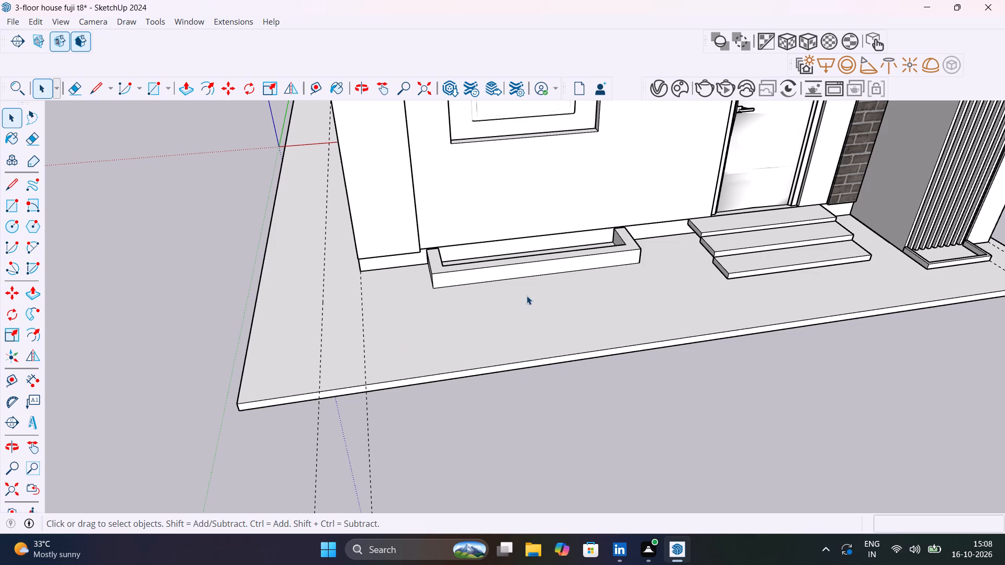
{"action": "scroll", "coordinate": [523, 313], "scroll_direction": "down", "scroll_amount": 7}
{"action": "middle_click_drag", "start_coordinate": [524, 330], "coordinate": [486, 250]}
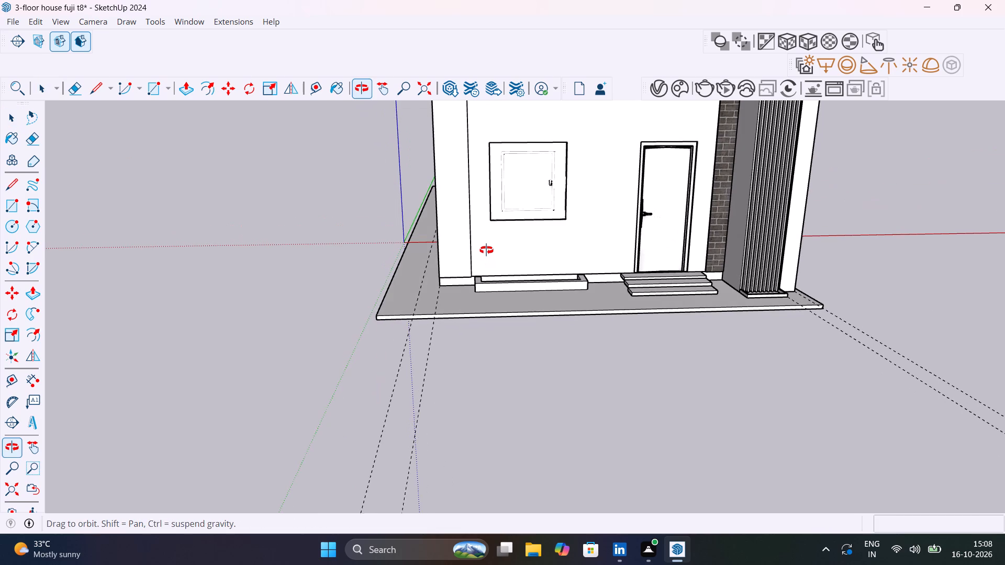
{"action": "middle_click_drag", "start_coordinate": [486, 250], "coordinate": [418, 330]}
{"action": "scroll", "coordinate": [461, 328], "scroll_direction": "down", "scroll_amount": 6}
{"action": "middle_click_drag", "start_coordinate": [492, 335], "coordinate": [499, 401]}
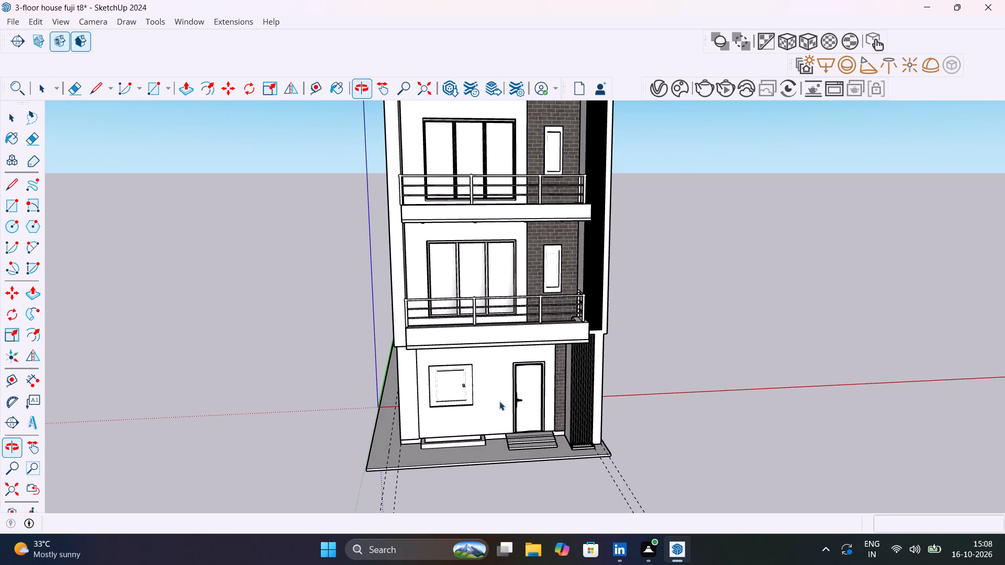
{"action": "scroll", "coordinate": [499, 401], "scroll_direction": "down", "scroll_amount": 5}
{"action": "middle_click_drag", "start_coordinate": [521, 407], "coordinate": [523, 400]}
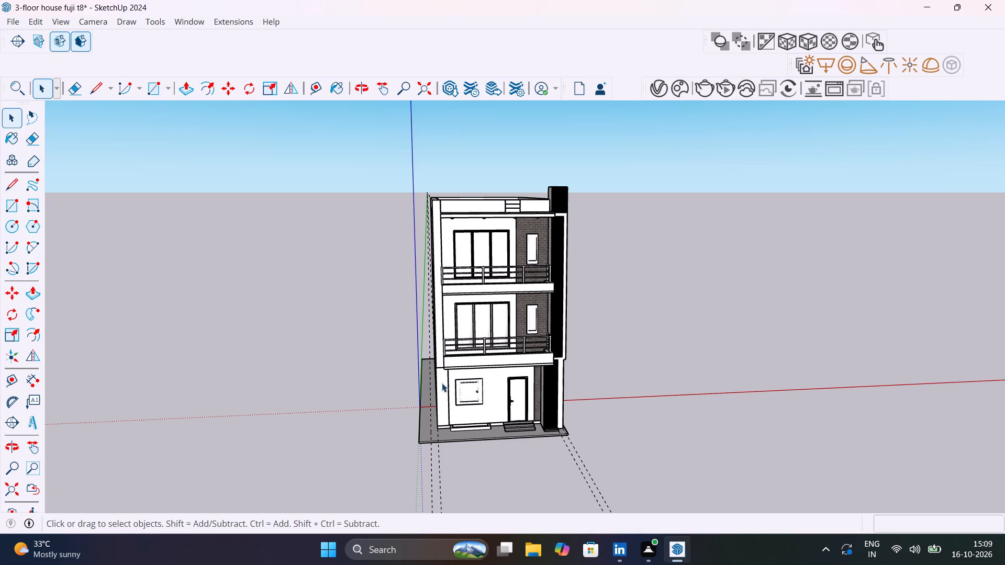
Push the slab's window-side edge face inward about 2' 8 9/16", flush with the base of the house's side wall.
{"action": "scroll", "coordinate": [467, 423], "scroll_direction": "up", "scroll_amount": 15}
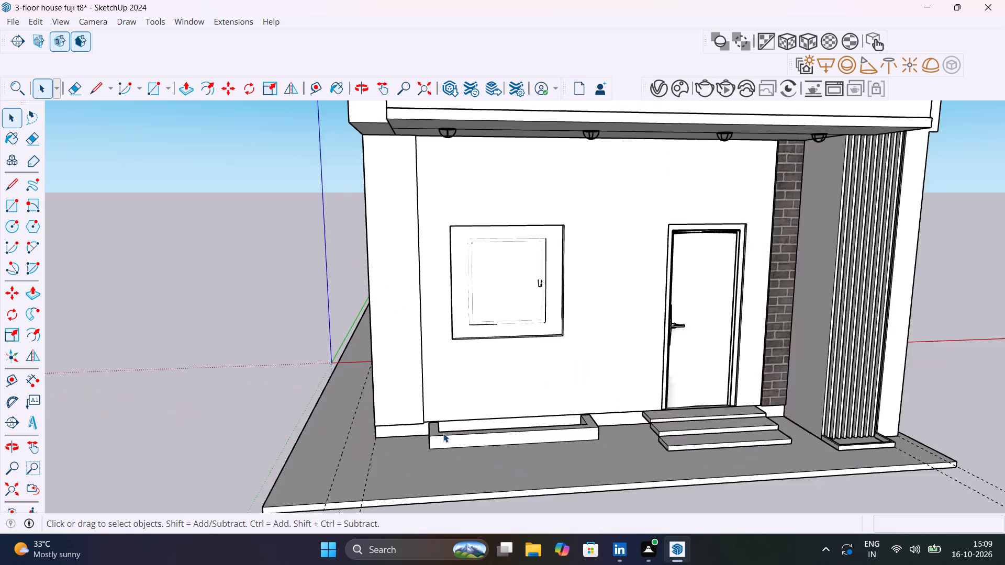
{"action": "middle_click_drag", "start_coordinate": [420, 438], "coordinate": [539, 388]}
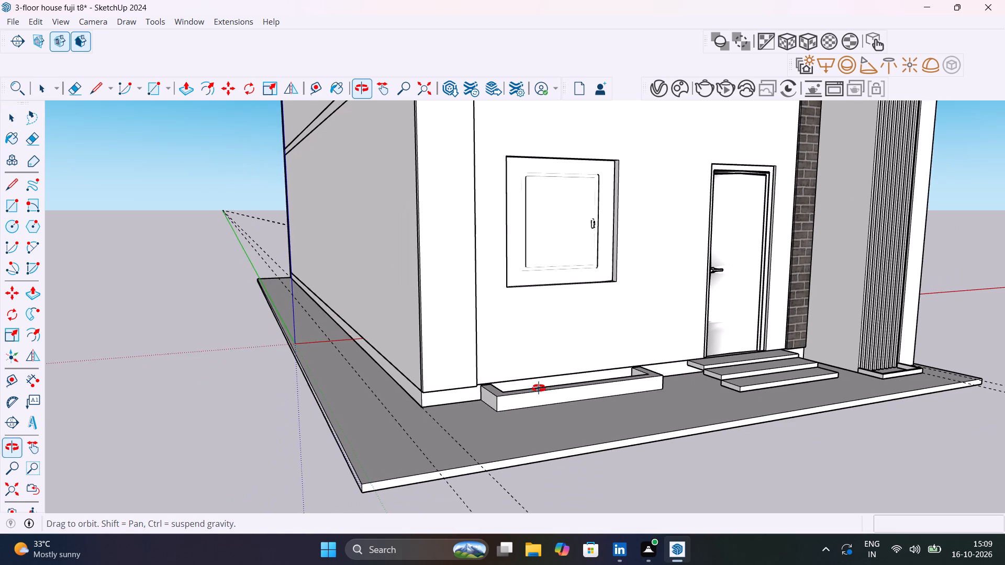
{"action": "middle_click_drag", "start_coordinate": [539, 388], "coordinate": [535, 430]}
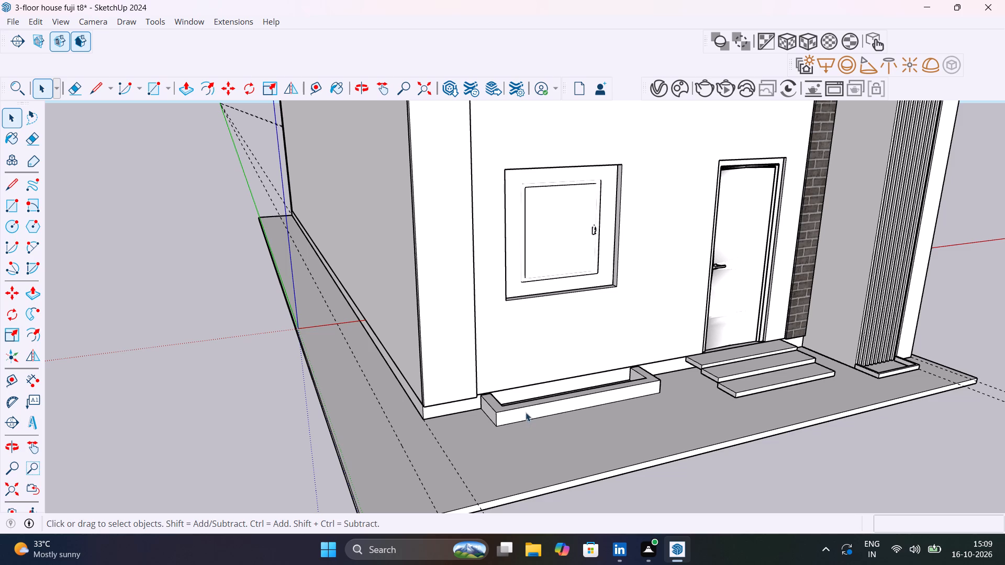
{"action": "middle_click_drag", "start_coordinate": [492, 442], "coordinate": [650, 406], "text": "shift"}
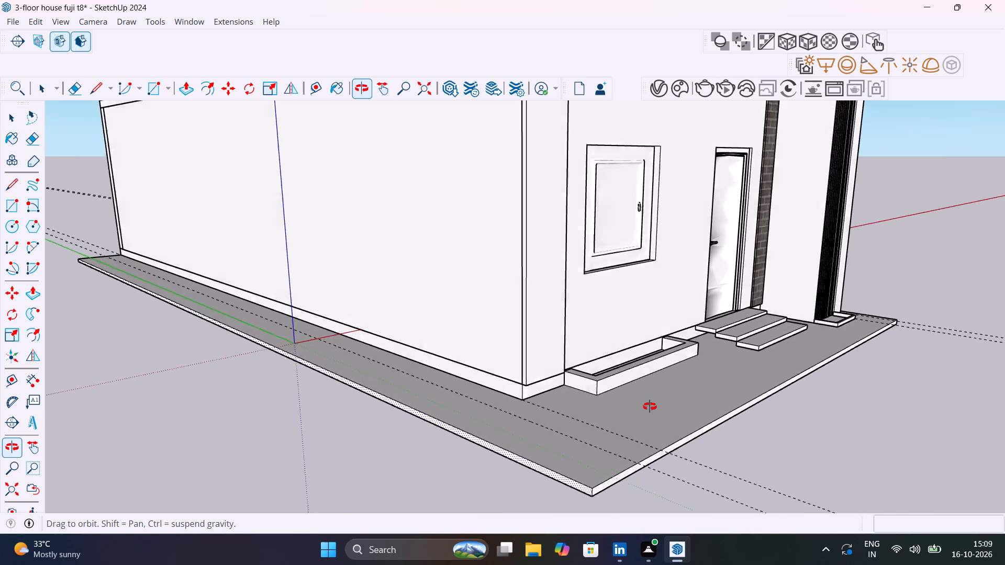
{"action": "middle_click_drag", "start_coordinate": [650, 406], "coordinate": [671, 411], "text": "shift"}
{"action": "left_click", "coordinate": [574, 471]}
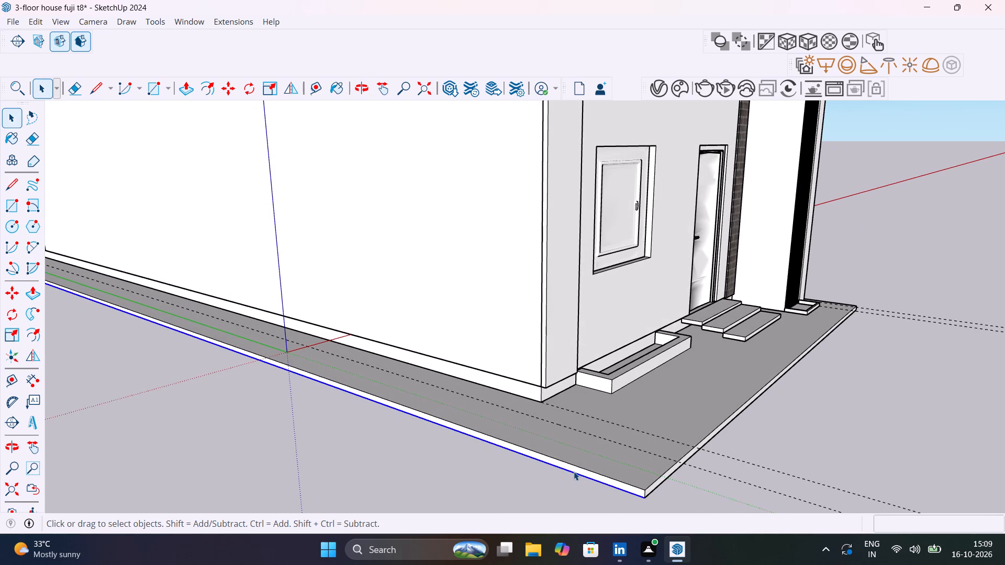
{"action": "left_click", "coordinate": [578, 472]}
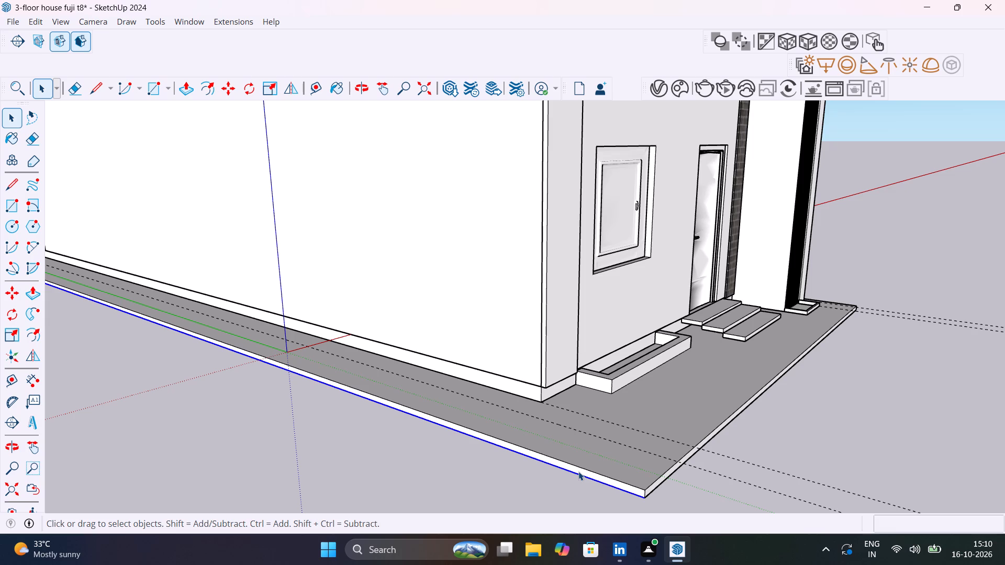
{"action": "left_click", "coordinate": [578, 471]}
{"action": "key", "text": "p"}
{"action": "left_click", "coordinate": [578, 471]}
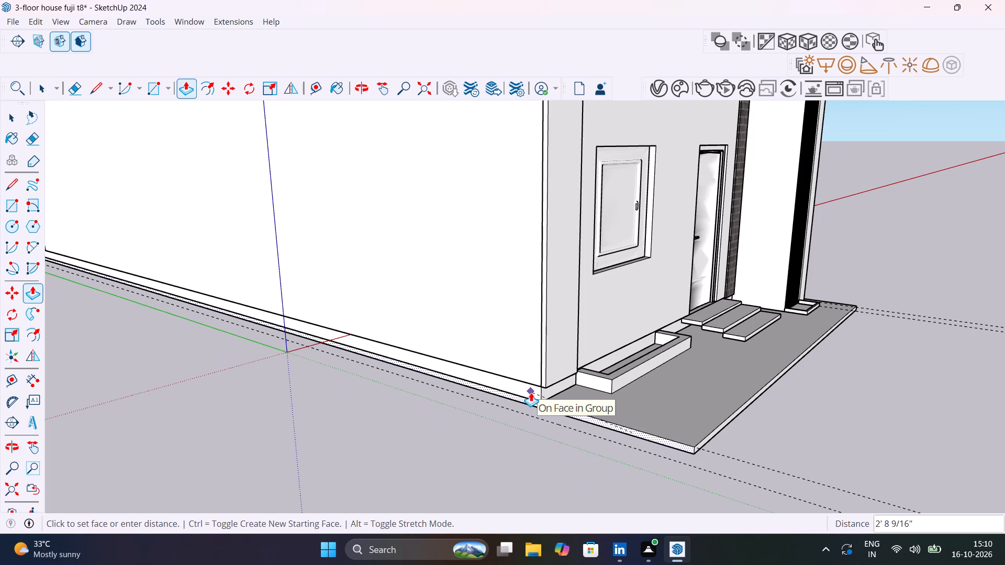
{"action": "left_click", "coordinate": [531, 392]}
Delete all guides from the model.
{"action": "scroll", "coordinate": [533, 410], "scroll_direction": "down", "scroll_amount": 12}
{"action": "middle_click_drag", "start_coordinate": [588, 422], "coordinate": [475, 453]}
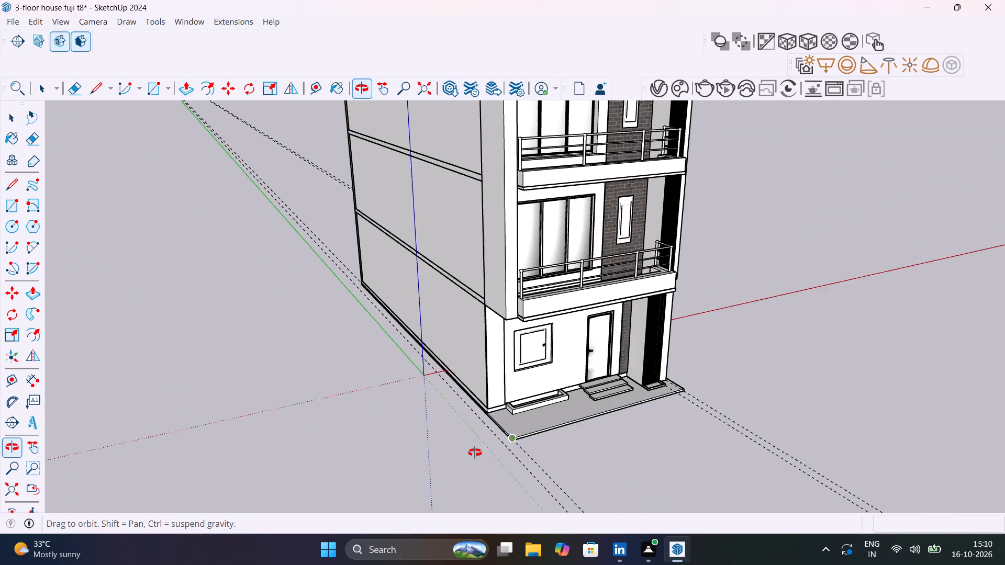
{"action": "middle_click_drag", "start_coordinate": [475, 453], "coordinate": [343, 476]}
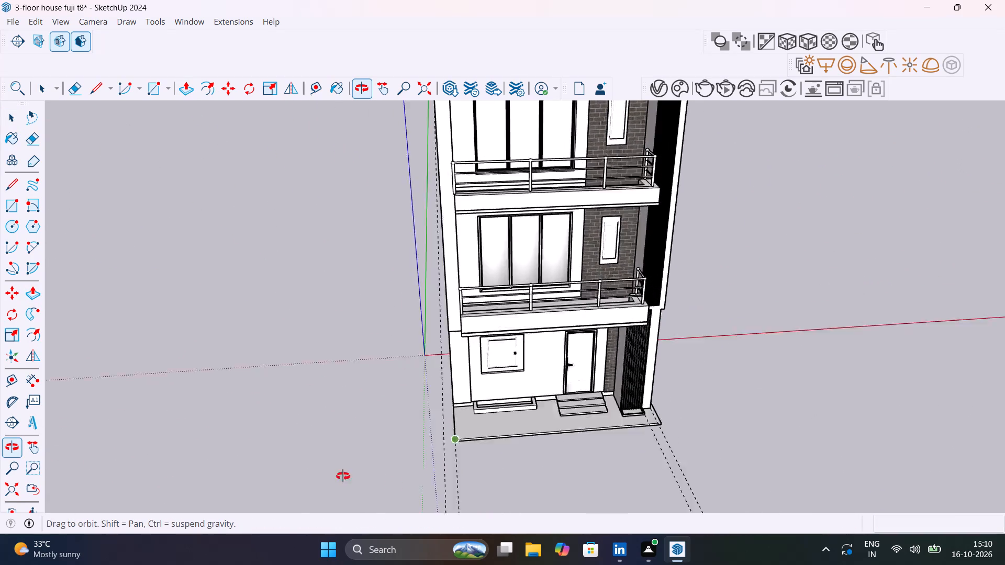
{"action": "middle_click_drag", "start_coordinate": [343, 476], "coordinate": [254, 465]}
{"action": "key", "text": "space"}
{"action": "left_click", "coordinate": [474, 450]}
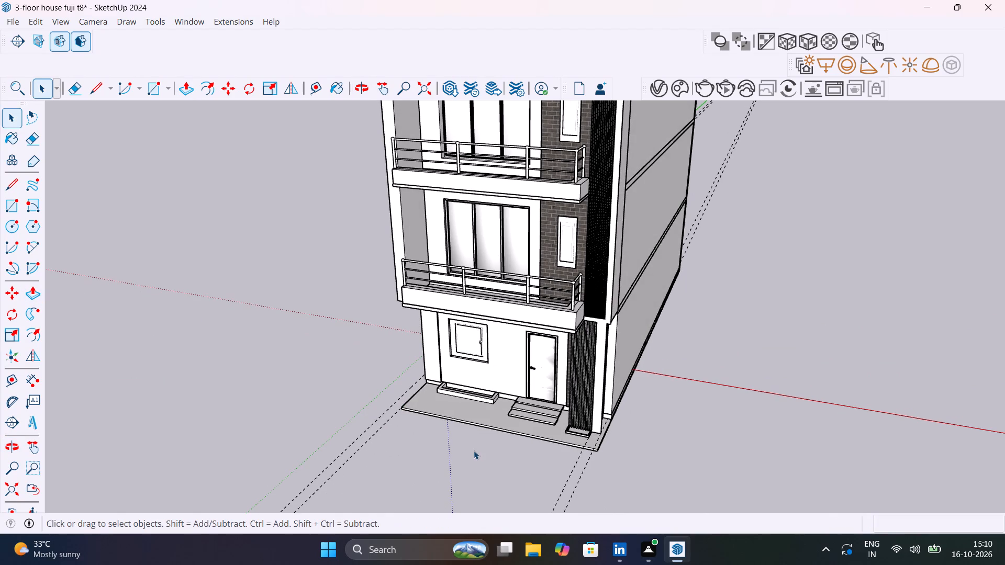
{"action": "left_click", "coordinate": [39, 21]}
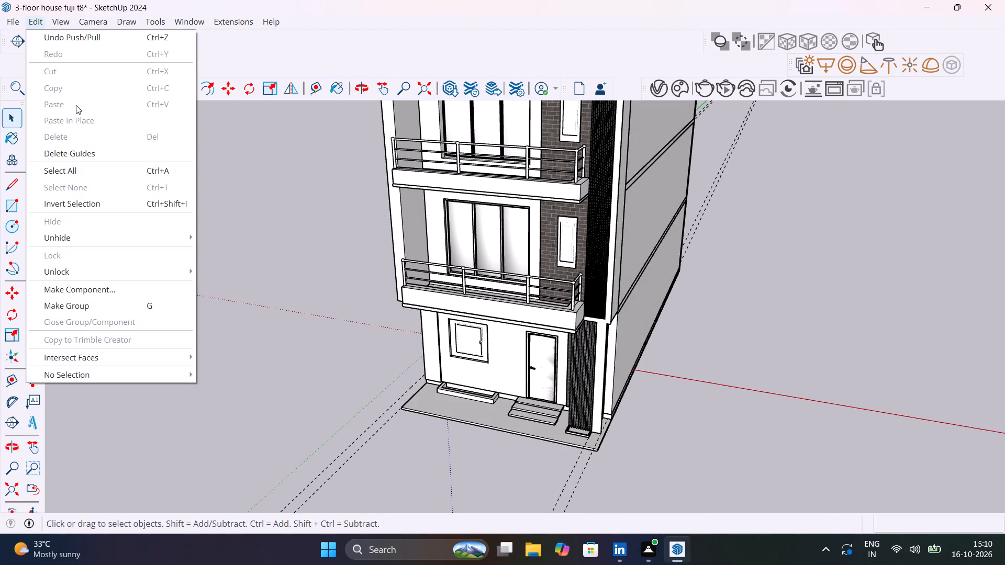
{"action": "left_click", "coordinate": [102, 159]}
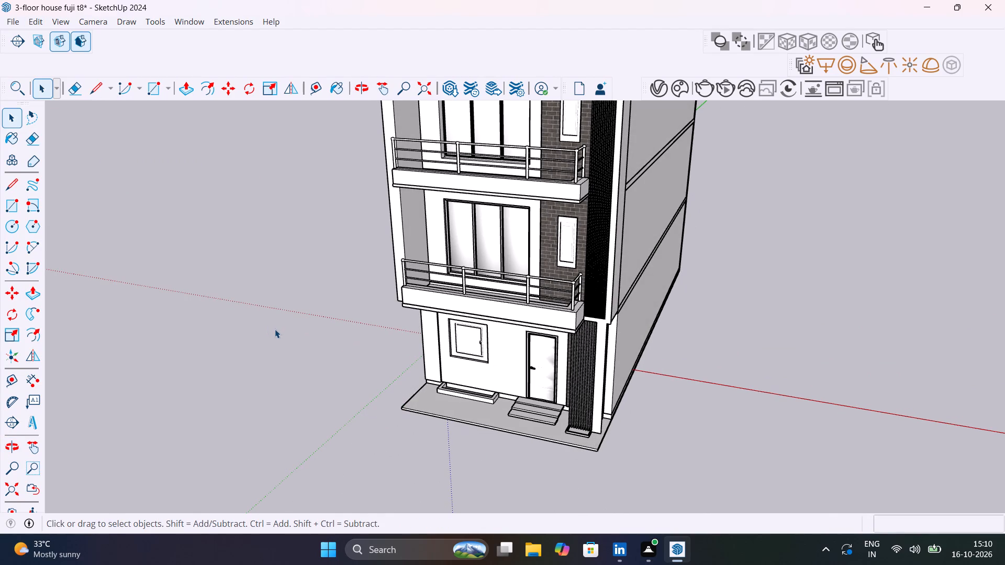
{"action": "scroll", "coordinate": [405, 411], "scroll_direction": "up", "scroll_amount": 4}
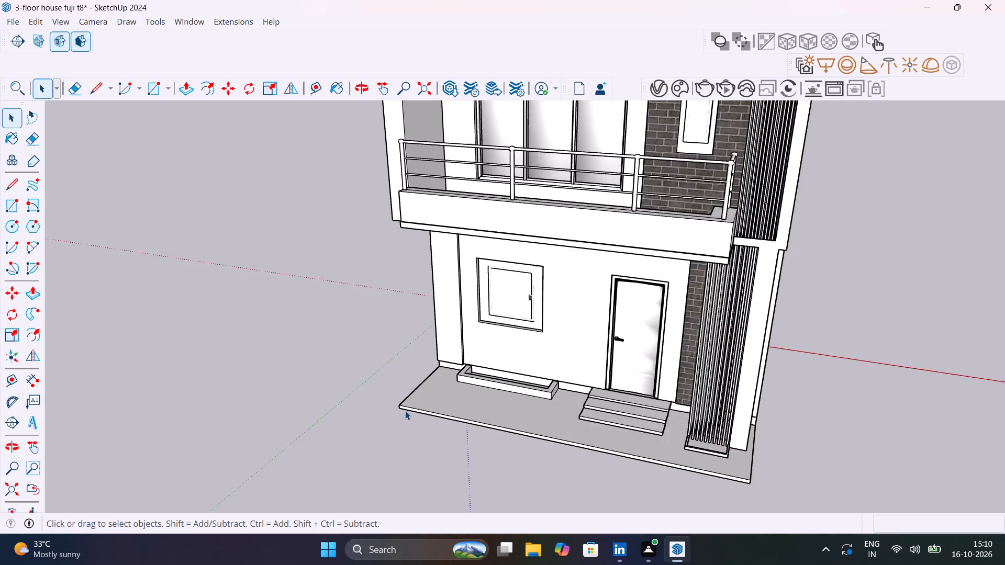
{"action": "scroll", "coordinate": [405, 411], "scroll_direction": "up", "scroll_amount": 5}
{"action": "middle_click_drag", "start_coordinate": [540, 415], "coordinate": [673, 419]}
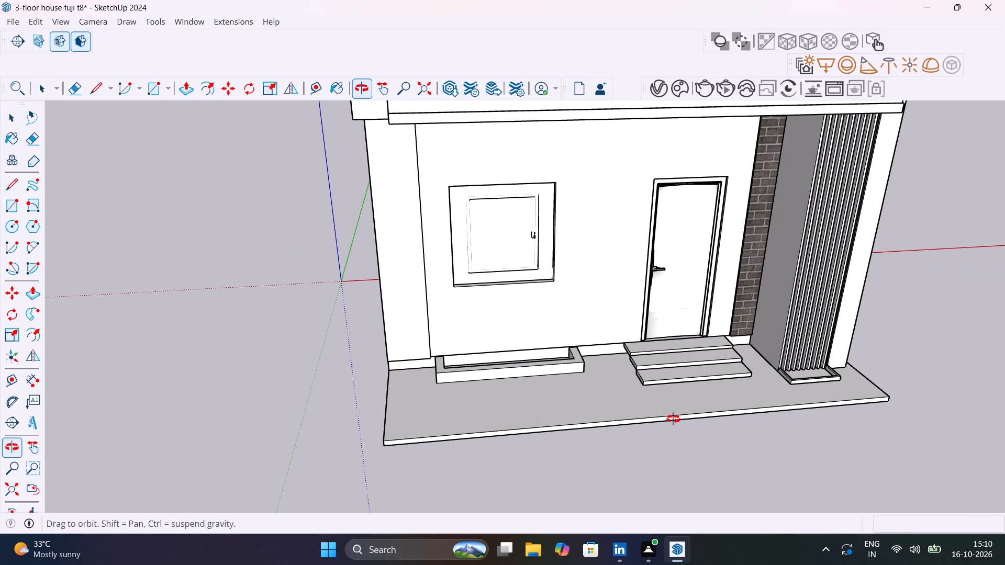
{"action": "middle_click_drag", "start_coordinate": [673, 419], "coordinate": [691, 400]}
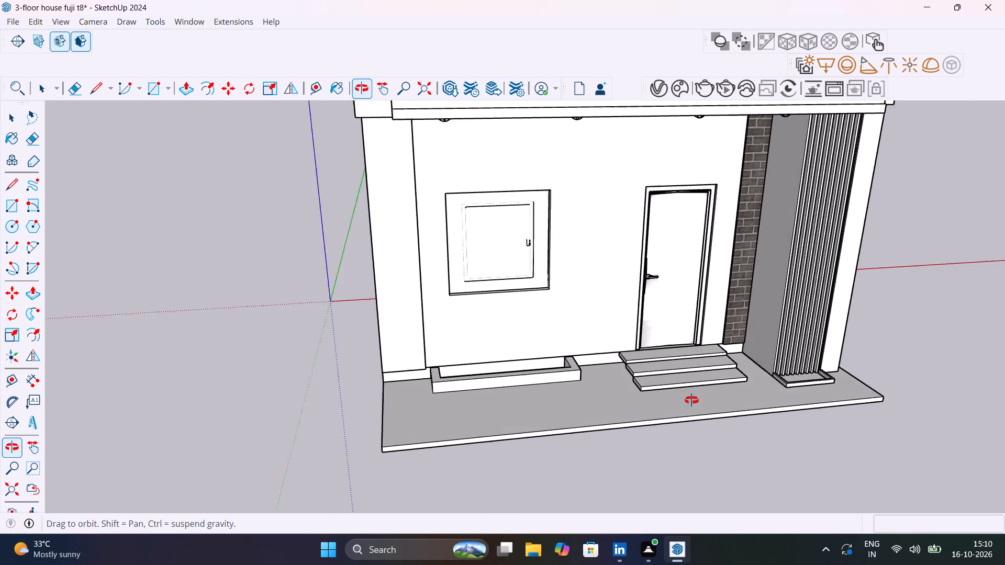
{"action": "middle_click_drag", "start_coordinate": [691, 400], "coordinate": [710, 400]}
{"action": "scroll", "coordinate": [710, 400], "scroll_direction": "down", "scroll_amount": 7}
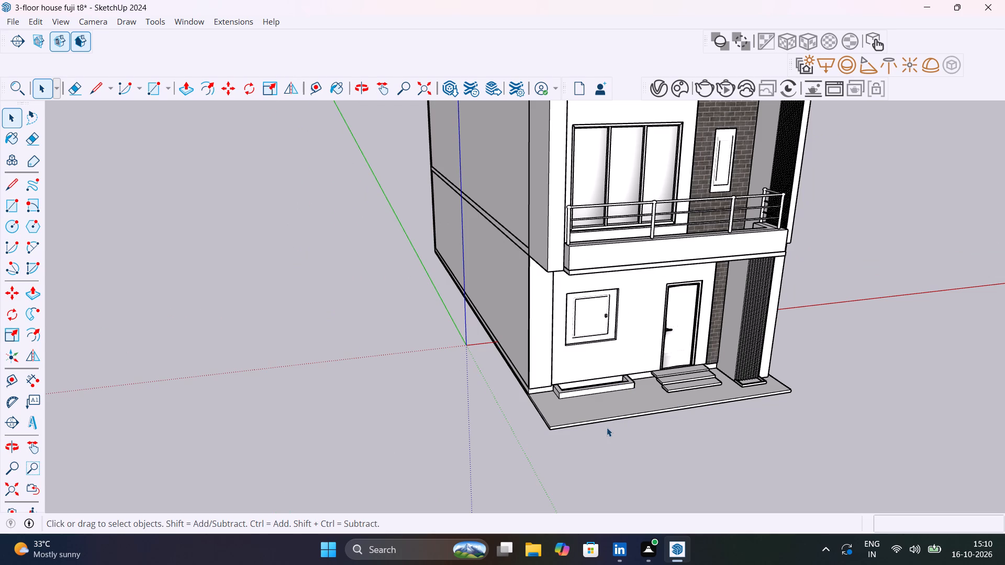
Examine the front facade from roof to base, including the balconies, entrance steps, trays and front slab.
{"action": "middle_click_drag", "start_coordinate": [610, 427], "coordinate": [422, 452], "text": "shift"}
{"action": "scroll", "coordinate": [610, 427], "scroll_direction": "down", "scroll_amount": 1, "text": "shift"}
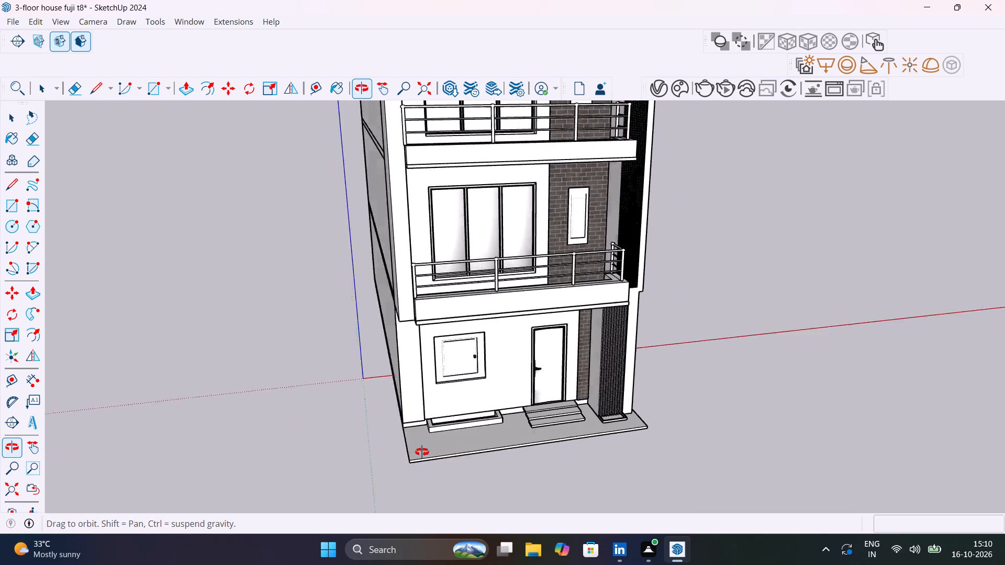
{"action": "middle_click_drag", "start_coordinate": [422, 452], "coordinate": [414, 450], "text": "shift"}
{"action": "middle_click_drag", "start_coordinate": [465, 406], "coordinate": [463, 474], "text": "shift"}
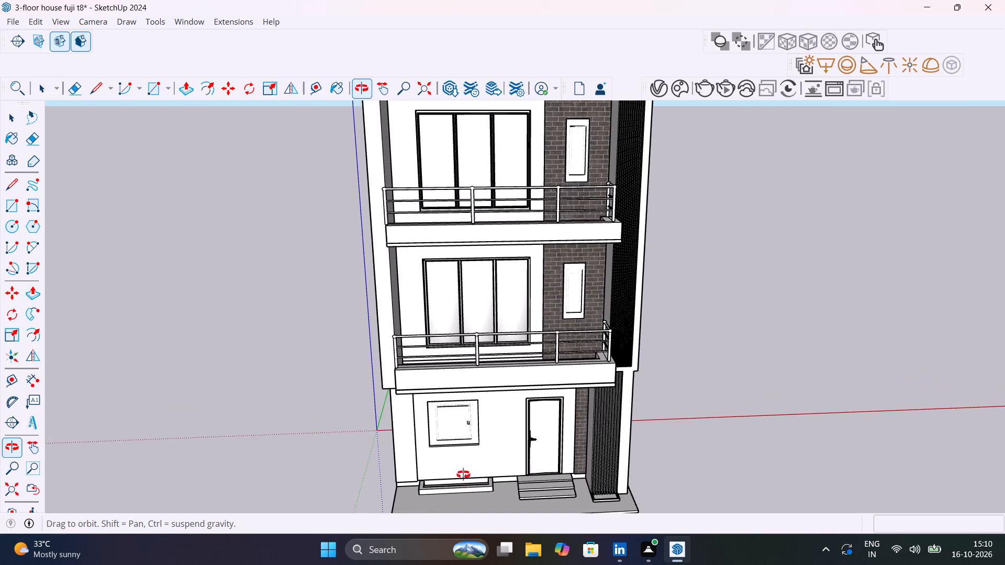
{"action": "middle_click_drag", "start_coordinate": [463, 474], "coordinate": [452, 417], "text": "shift"}
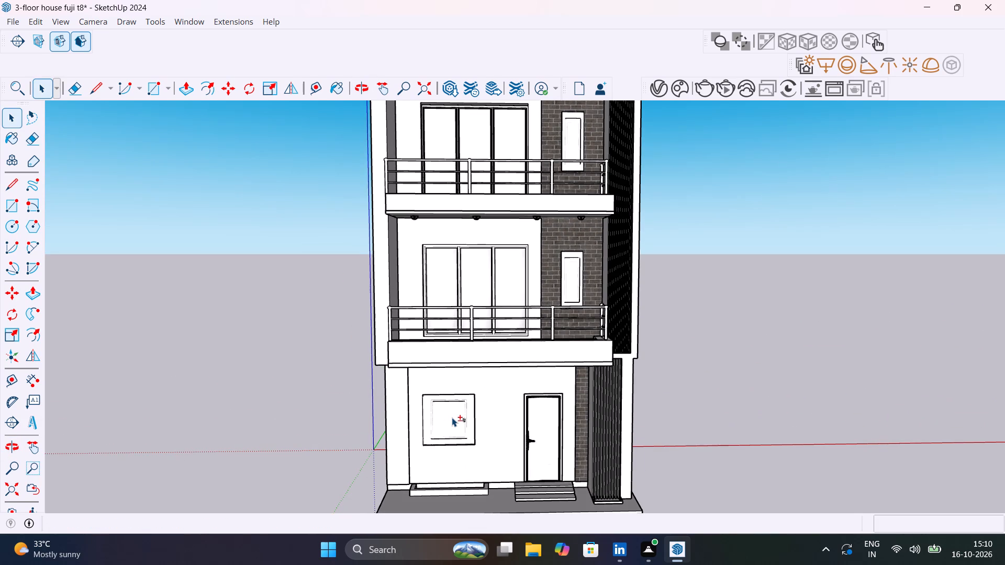
{"action": "scroll", "coordinate": [452, 417], "scroll_direction": "down", "scroll_amount": 6}
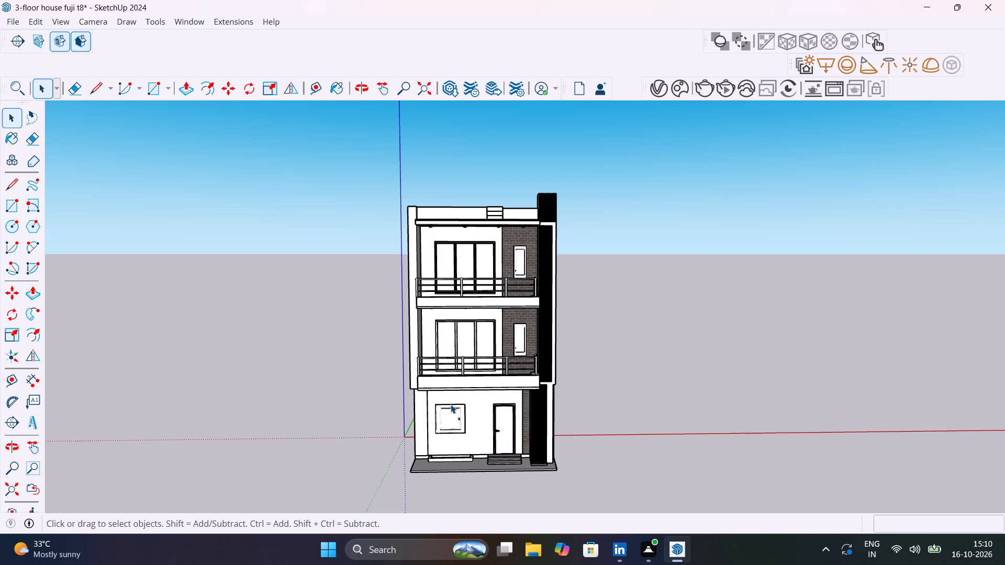
{"action": "middle_click_drag", "start_coordinate": [484, 301], "coordinate": [484, 301]}
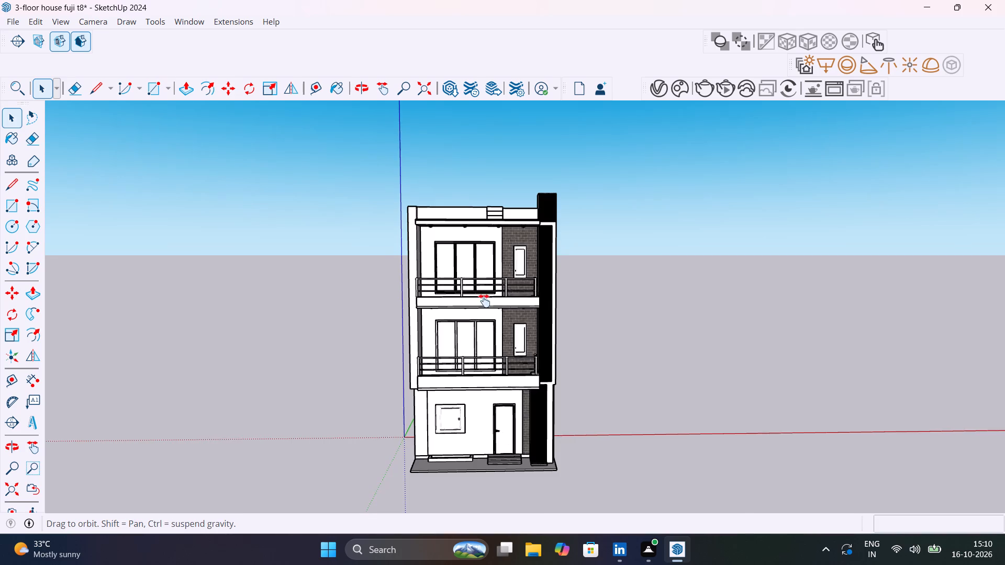
{"action": "middle_click_drag", "start_coordinate": [484, 301], "coordinate": [471, 379]}
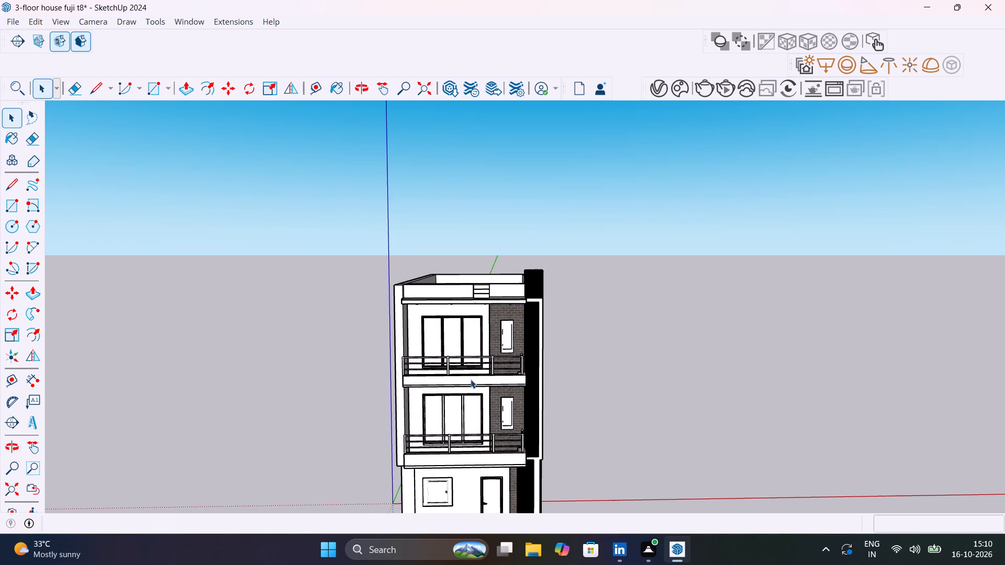
{"action": "scroll", "coordinate": [479, 298], "scroll_direction": "up", "scroll_amount": 6}
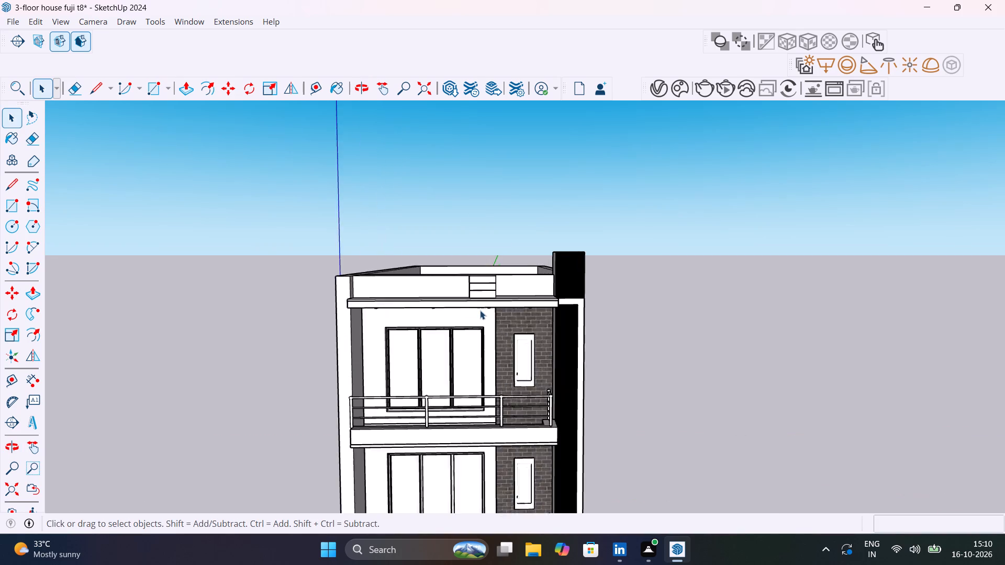
{"action": "scroll", "coordinate": [480, 310], "scroll_direction": "up", "scroll_amount": 3}
{"action": "middle_click_drag", "start_coordinate": [506, 358], "coordinate": [535, 306]}
{"action": "scroll", "coordinate": [535, 307], "scroll_direction": "down", "scroll_amount": 12}
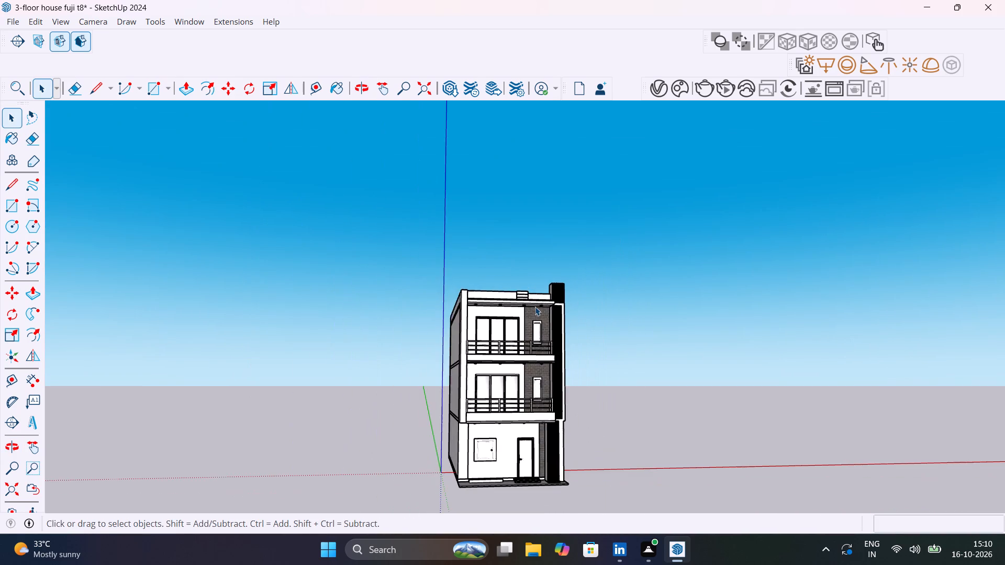
{"action": "scroll", "coordinate": [535, 307], "scroll_direction": "down", "scroll_amount": 1}
{"action": "middle_click_drag", "start_coordinate": [535, 320], "coordinate": [432, 280]}
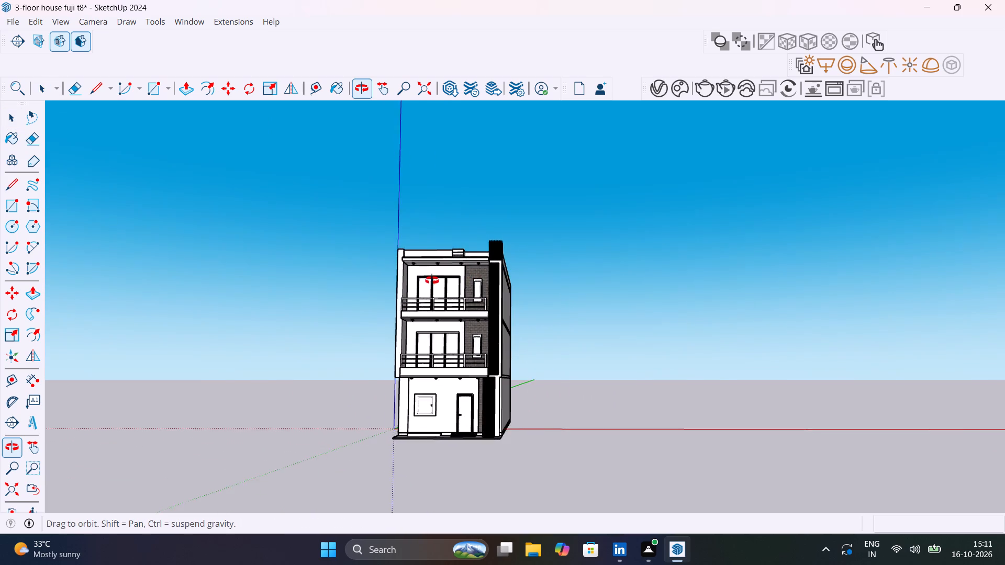
{"action": "middle_click_drag", "start_coordinate": [432, 280], "coordinate": [443, 331]}
{"action": "scroll", "coordinate": [422, 431], "scroll_direction": "up", "scroll_amount": 10}
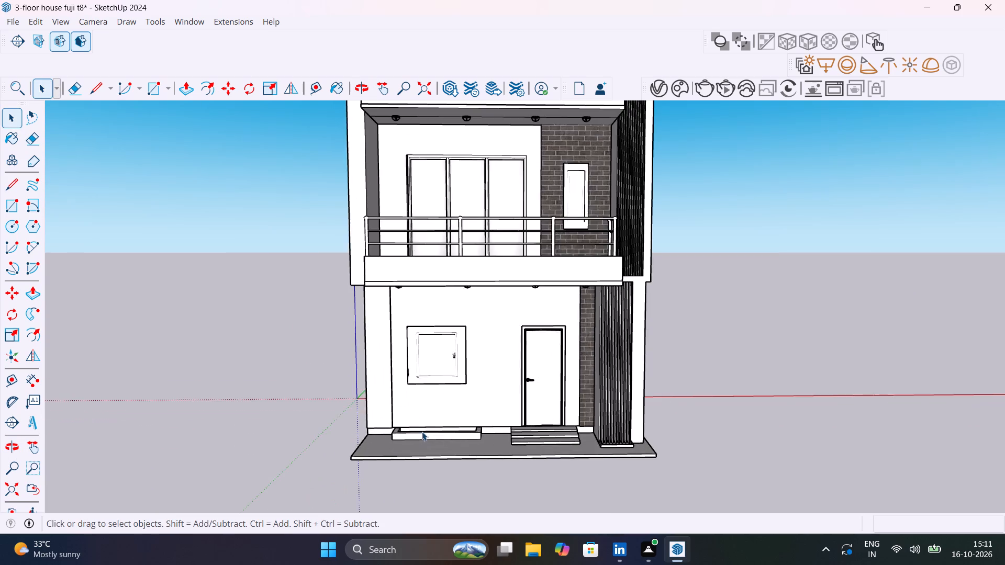
{"action": "scroll", "coordinate": [422, 432], "scroll_direction": "up", "scroll_amount": 4}
{"action": "middle_click_drag", "start_coordinate": [448, 424], "coordinate": [474, 496]}
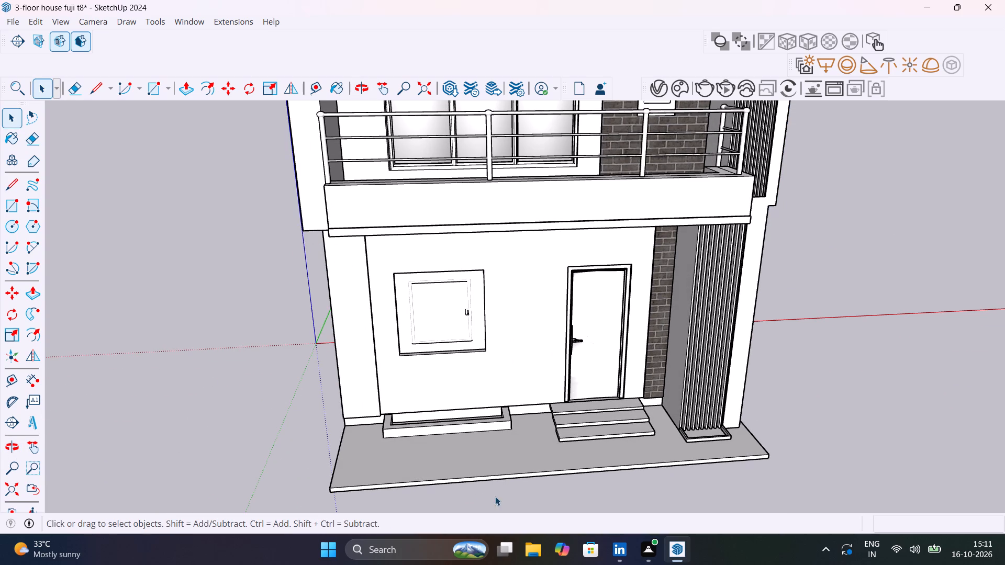
{"action": "scroll", "coordinate": [733, 438], "scroll_direction": "up", "scroll_amount": 9}
{"action": "scroll", "coordinate": [666, 433], "scroll_direction": "down", "scroll_amount": 4}
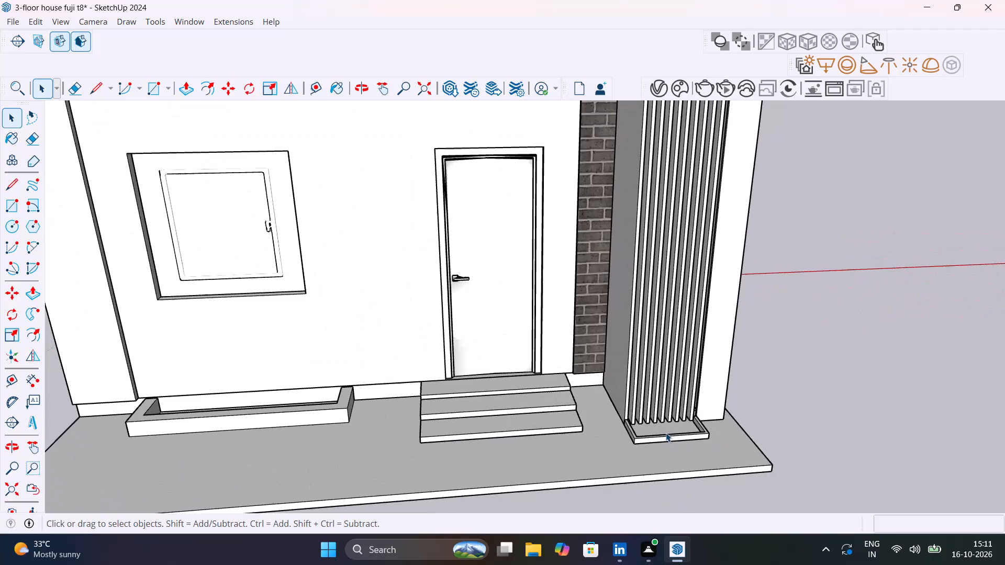
{"action": "scroll", "coordinate": [666, 433], "scroll_direction": "down", "scroll_amount": 11}
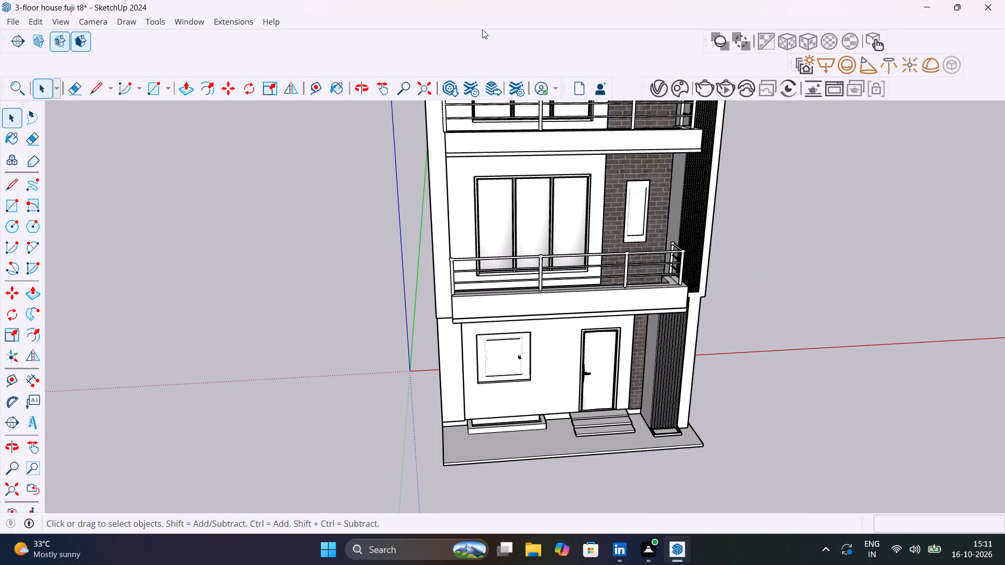
Insert Potted Plant 02 from the downloaded Chaos Cosmos assets on the slab between the entrance steps and the slatted pier.
{"action": "left_click", "coordinate": [676, 89]}
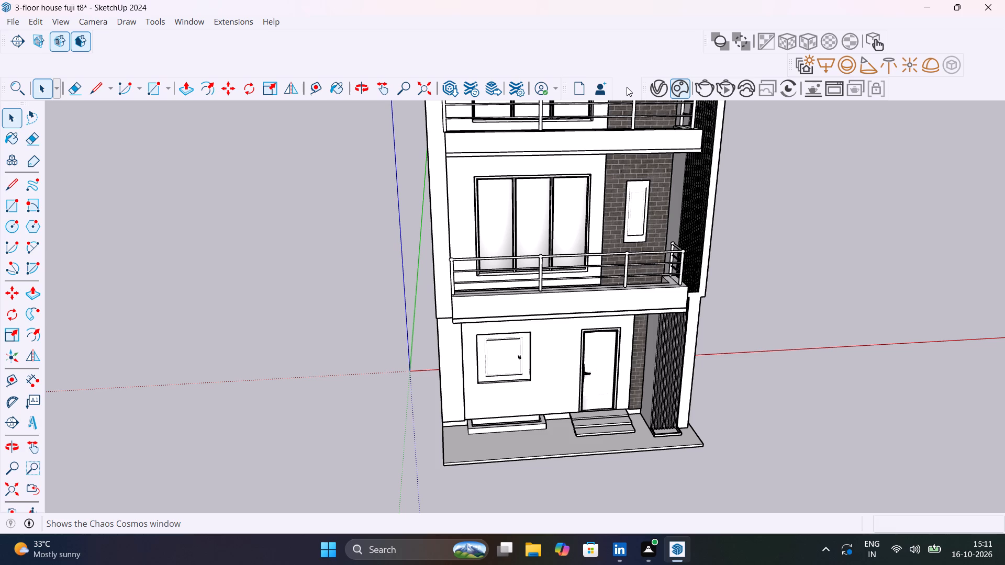
{"action": "left_click", "coordinate": [677, 87]}
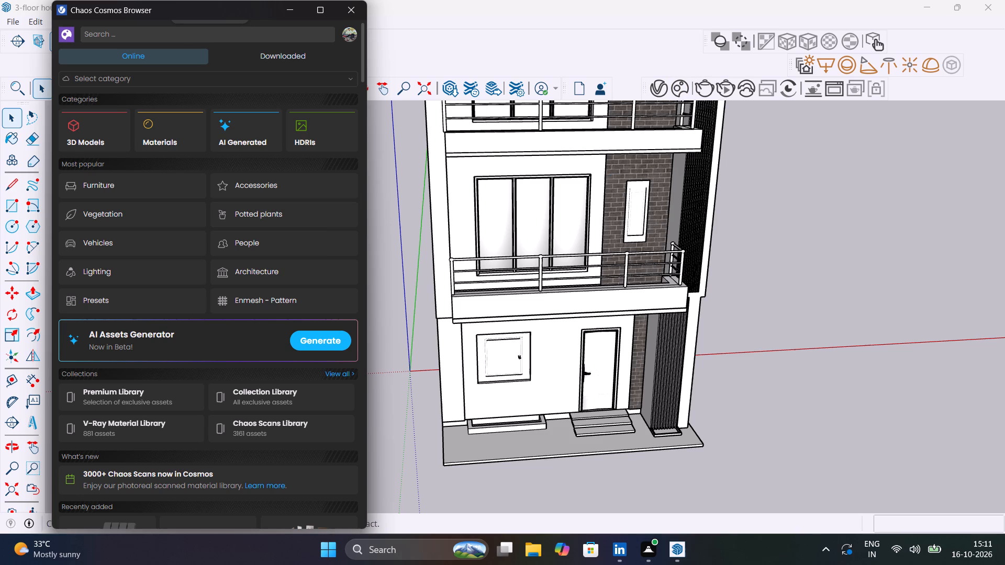
{"action": "left_click", "coordinate": [274, 50]}
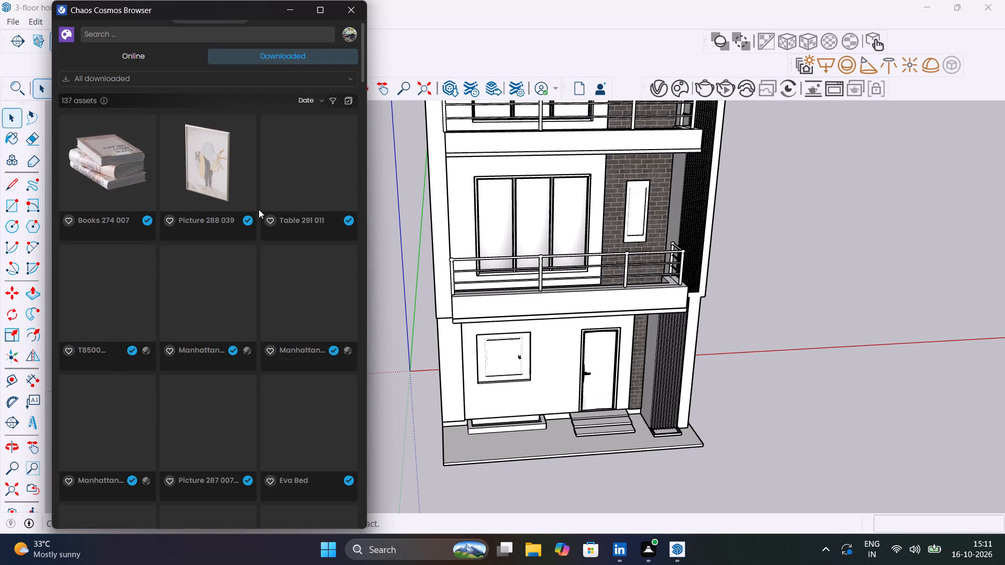
{"action": "scroll", "coordinate": [258, 245], "scroll_direction": "down", "scroll_amount": 17}
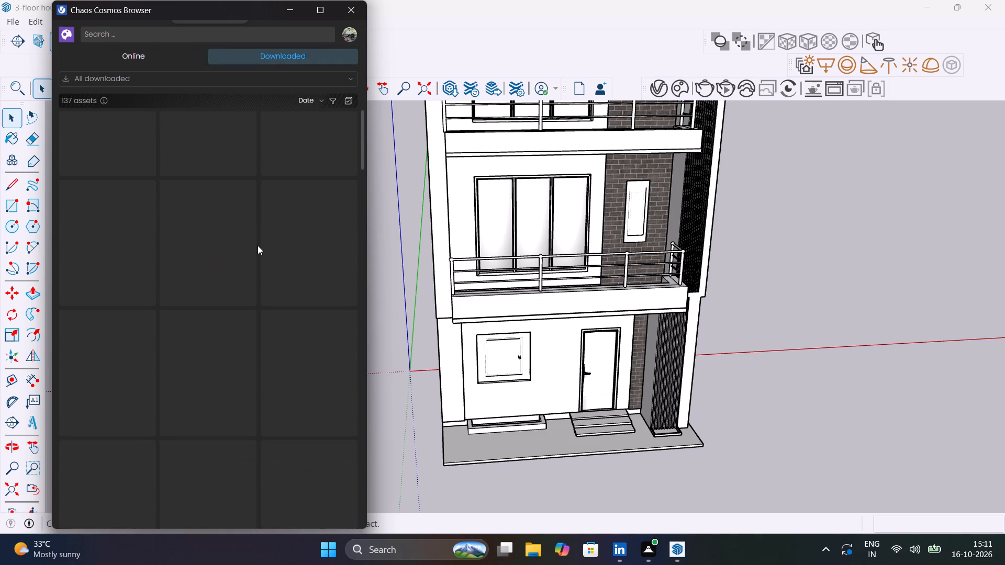
{"action": "scroll", "coordinate": [258, 245], "scroll_direction": "down", "scroll_amount": 12}
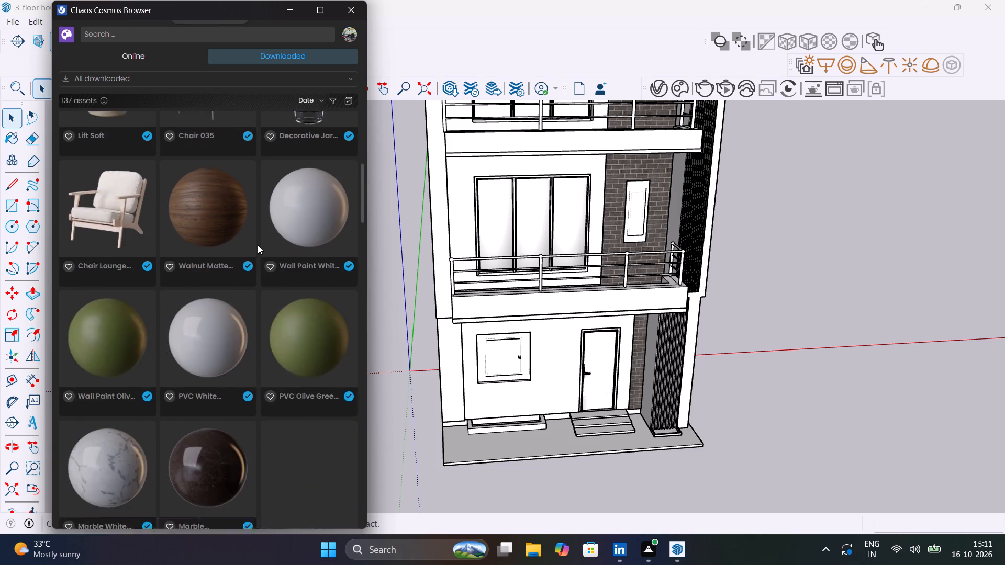
{"action": "scroll", "coordinate": [258, 245], "scroll_direction": "down", "scroll_amount": 13}
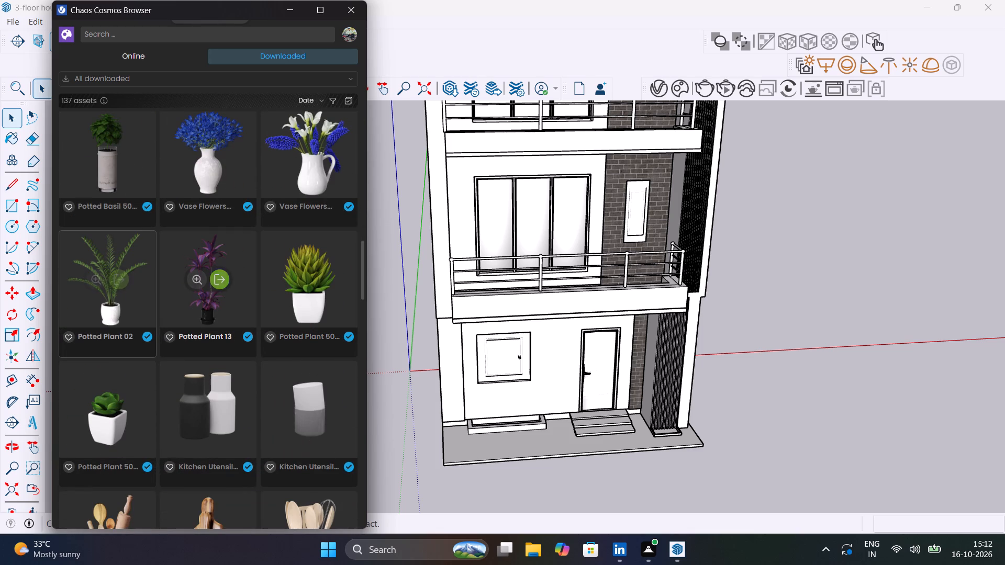
{"action": "left_click", "coordinate": [114, 277]}
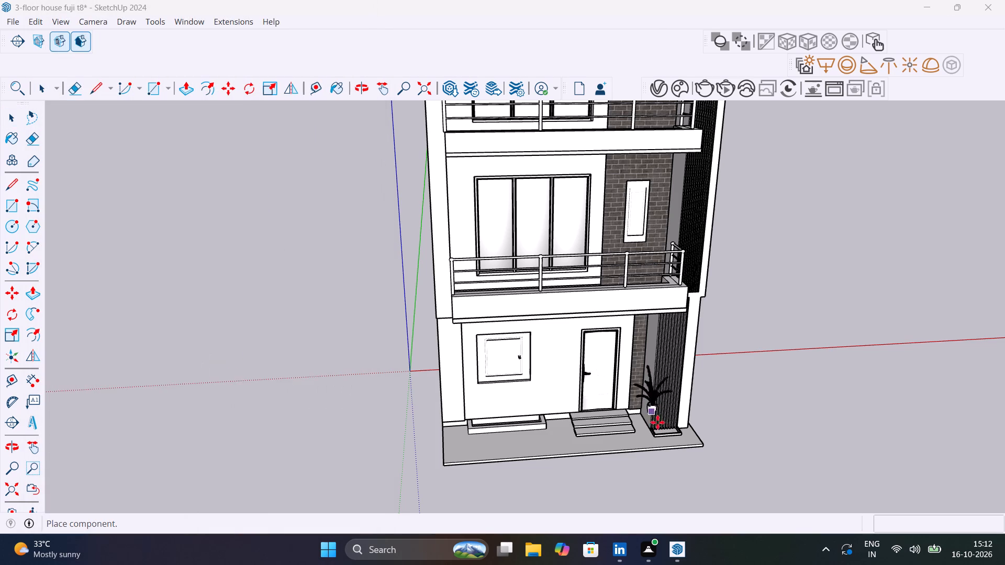
{"action": "scroll", "coordinate": [660, 423], "scroll_direction": "up", "scroll_amount": 18}
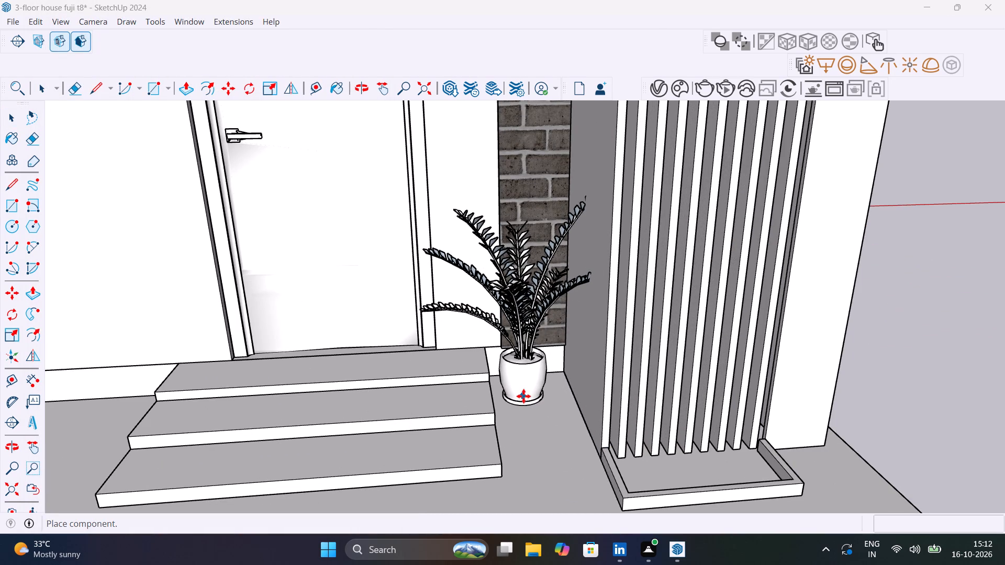
{"action": "left_click", "coordinate": [523, 396]}
Scale the potted plant down uniformly from its lower front corner toward the opposite upper corner.
{"action": "key", "text": "s"}
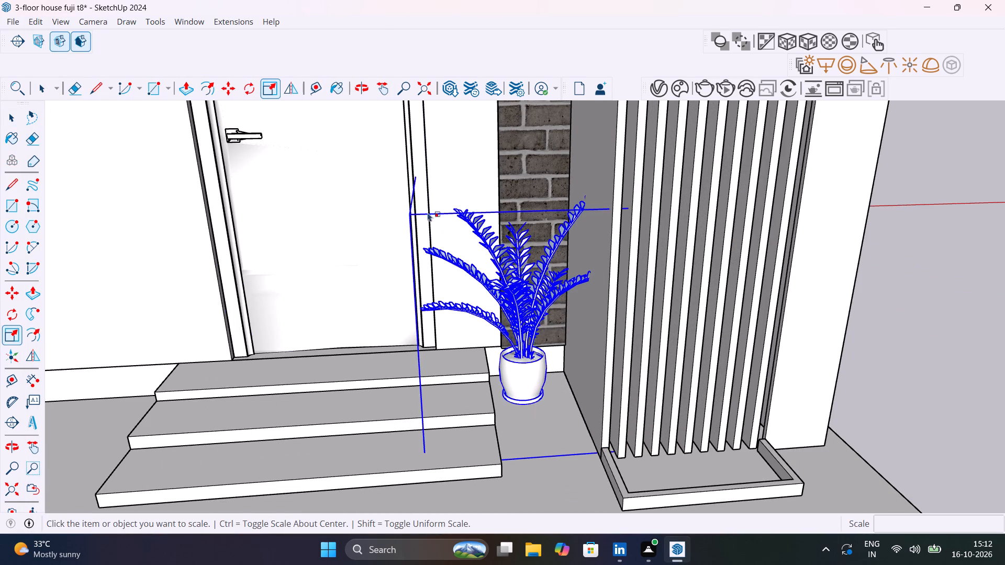
{"action": "scroll", "coordinate": [425, 232], "scroll_direction": "down", "scroll_amount": 6}
{"action": "key", "text": "s"}
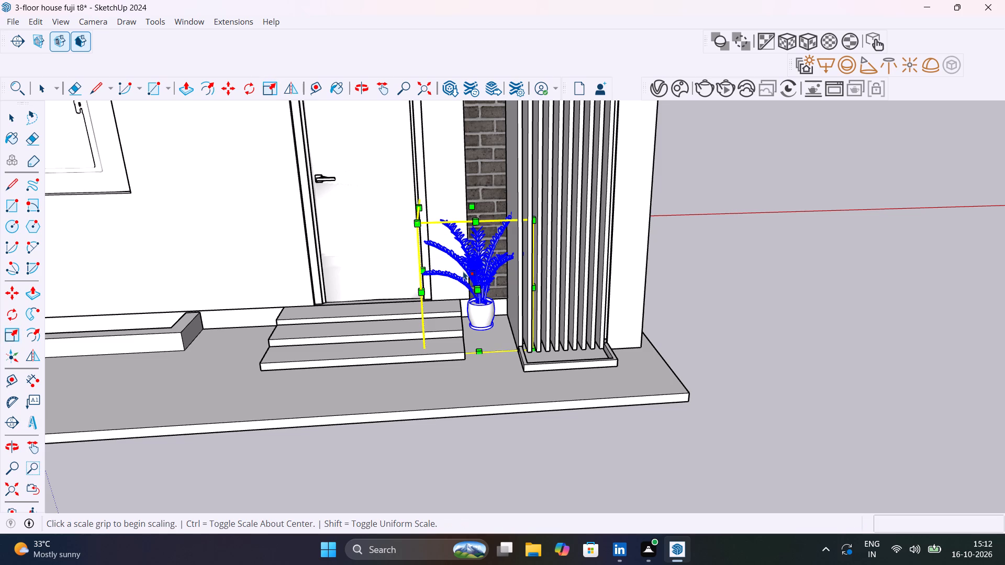
{"action": "left_click", "coordinate": [533, 347]}
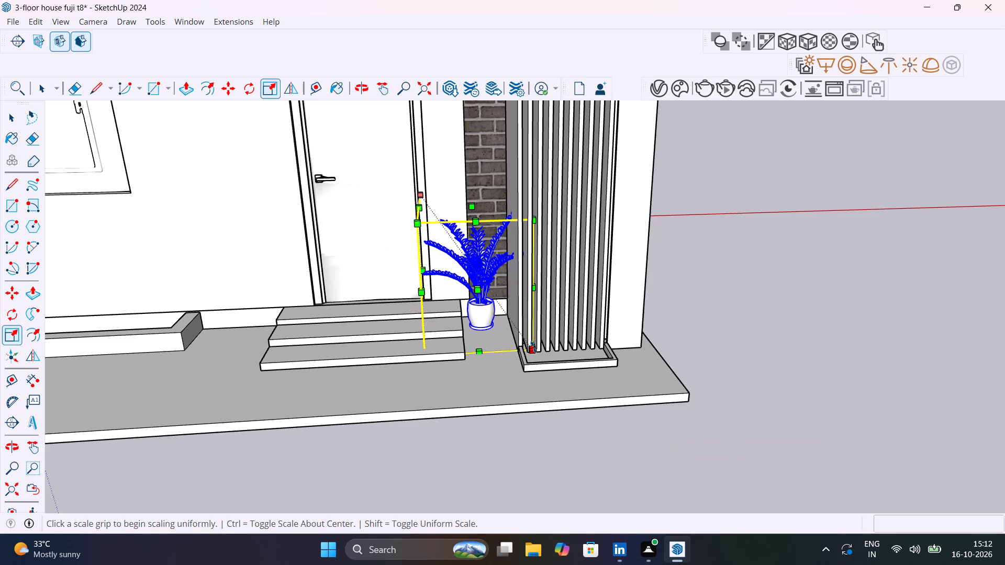
{"action": "left_click", "coordinate": [473, 298]}
Move the scaled plant about 1' 5 1/2" down onto the slab, between the entrance steps and the slatted pier.
{"action": "key", "text": "m"}
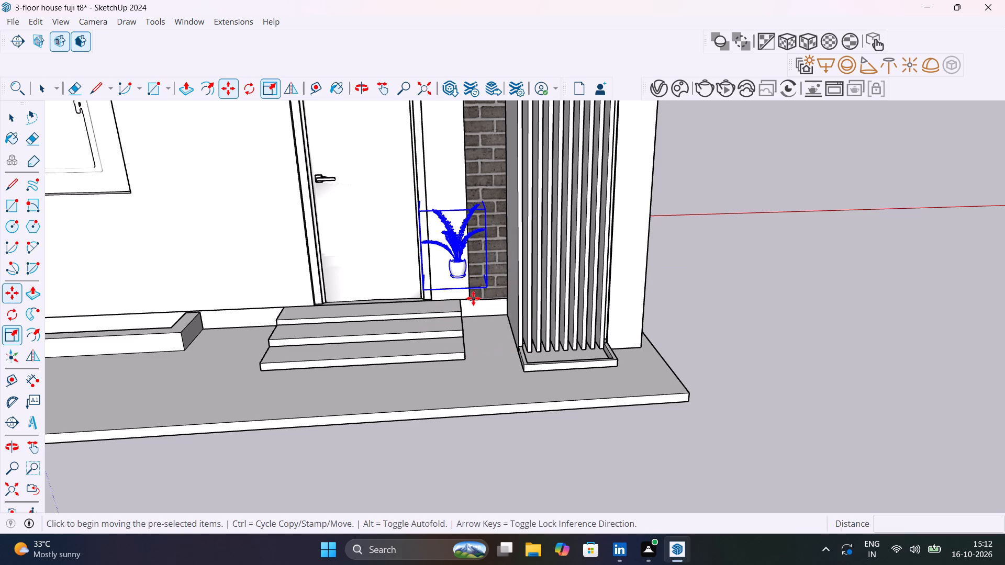
{"action": "left_click", "coordinate": [485, 290]}
{"action": "scroll", "coordinate": [518, 342], "scroll_direction": "up", "scroll_amount": 3}
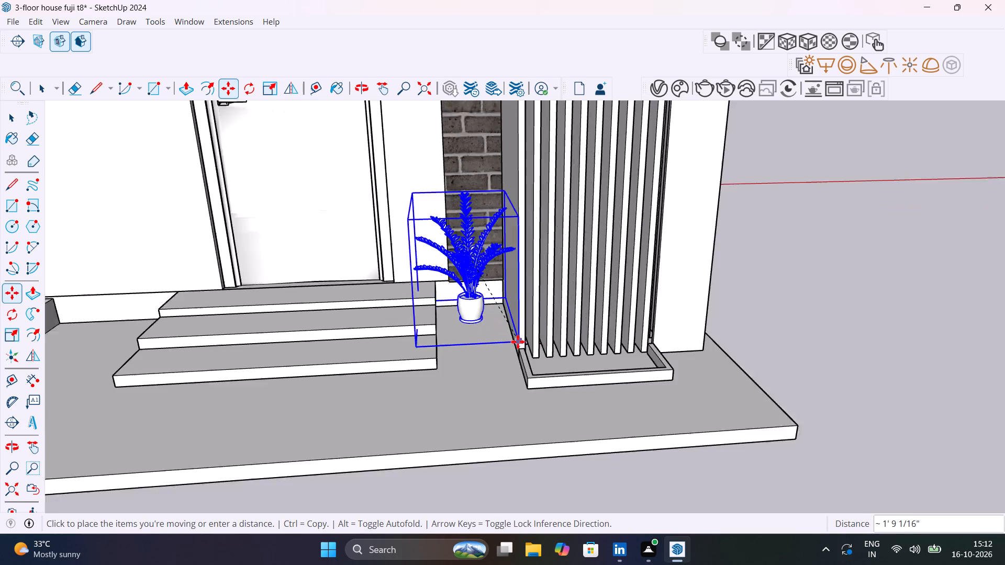
{"action": "scroll", "coordinate": [518, 342], "scroll_direction": "up", "scroll_amount": 8}
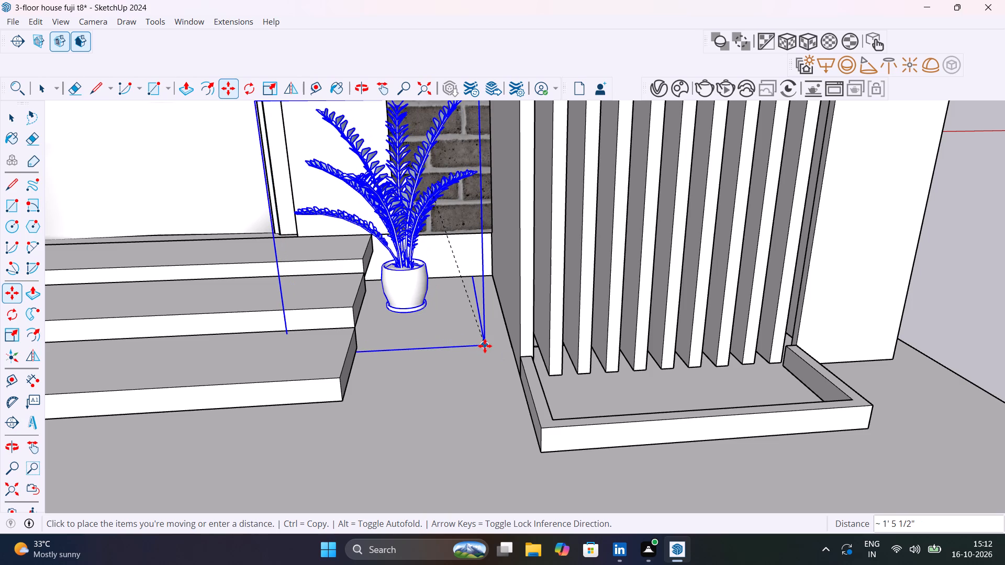
{"action": "left_click", "coordinate": [484, 344]}
{"action": "scroll", "coordinate": [491, 355], "scroll_direction": "down", "scroll_amount": 8}
{"action": "key", "text": "space"}
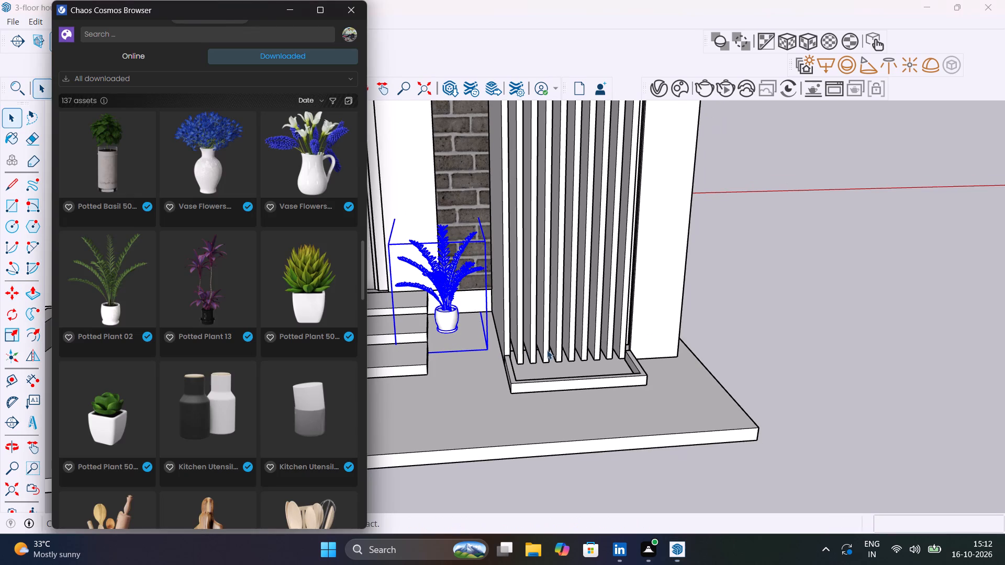
{"action": "left_click", "coordinate": [772, 302]}
Copy the potted plant about 5' 4 3/16" along the red axis to the window side of the entrance steps.
{"action": "scroll", "coordinate": [430, 279], "scroll_direction": "down", "scroll_amount": 6}
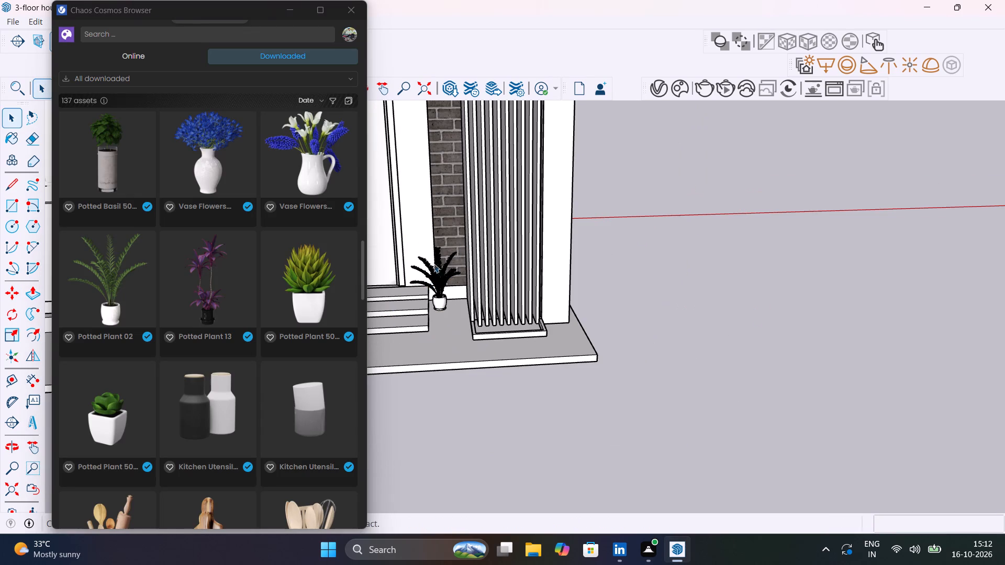
{"action": "scroll", "coordinate": [441, 300], "scroll_direction": "down", "scroll_amount": 1}
{"action": "middle_click_drag", "start_coordinate": [449, 302], "coordinate": [640, 291], "text": "shift"}
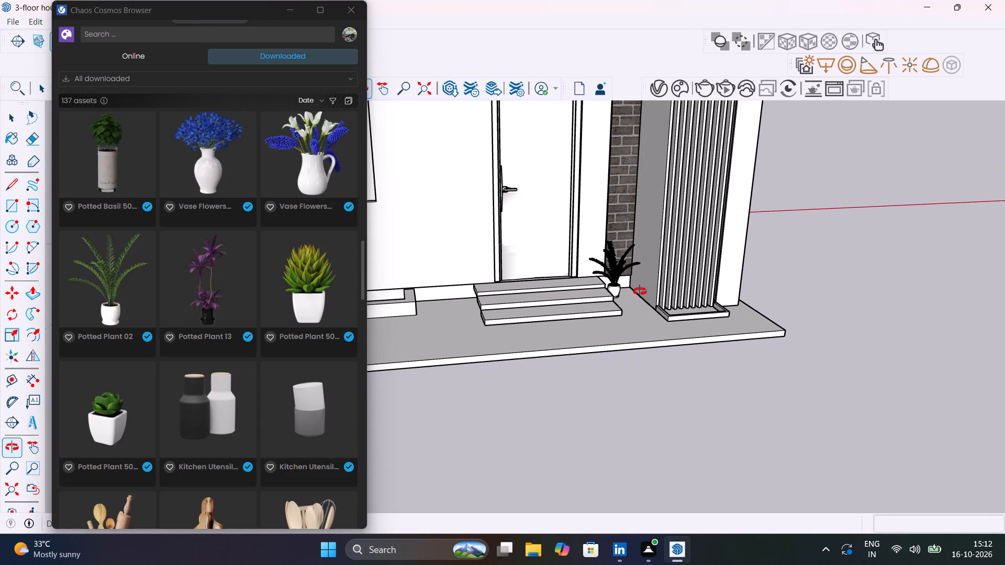
{"action": "middle_click_drag", "start_coordinate": [640, 291], "coordinate": [621, 285], "text": "shift"}
{"action": "left_click", "coordinate": [622, 276]}
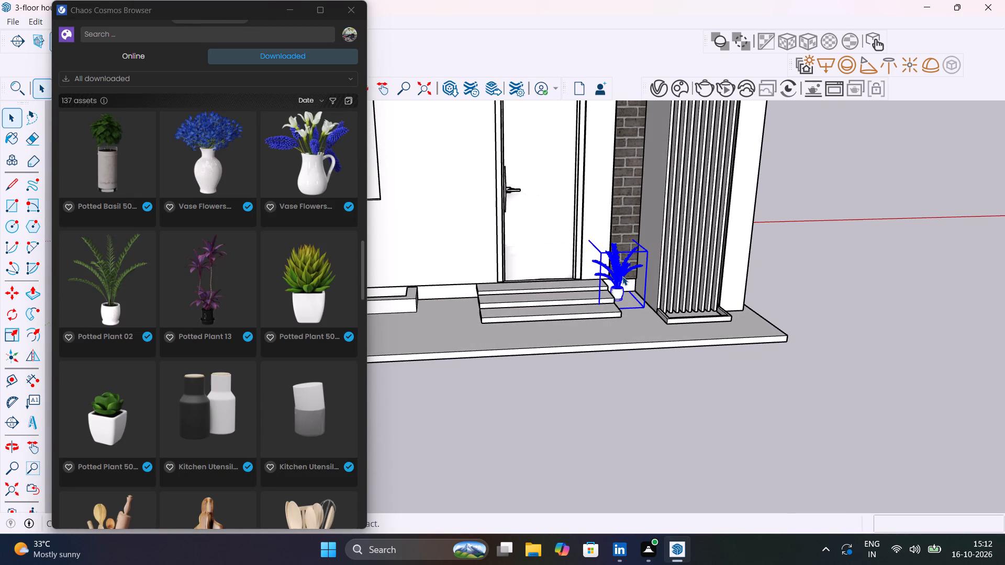
{"action": "key", "text": "m"}
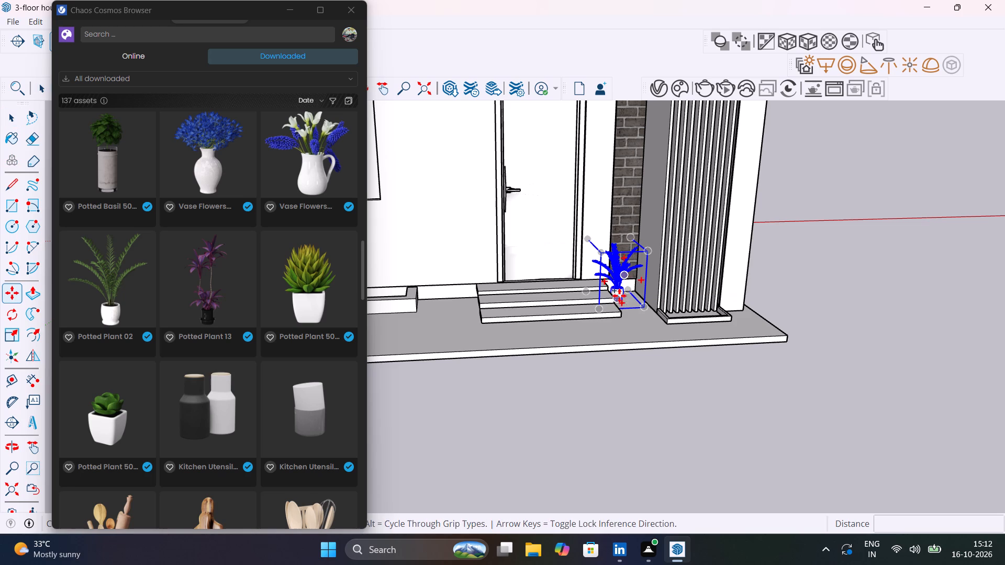
{"action": "left_click", "coordinate": [643, 308]}
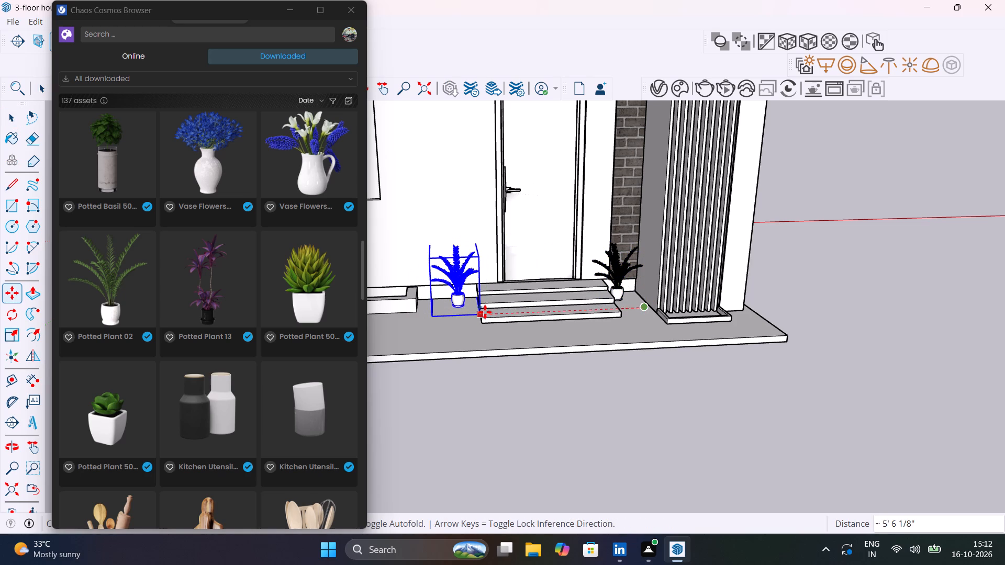
{"action": "scroll", "coordinate": [484, 311], "scroll_direction": "up", "scroll_amount": 9}
{"action": "left_click", "coordinate": [487, 319]}
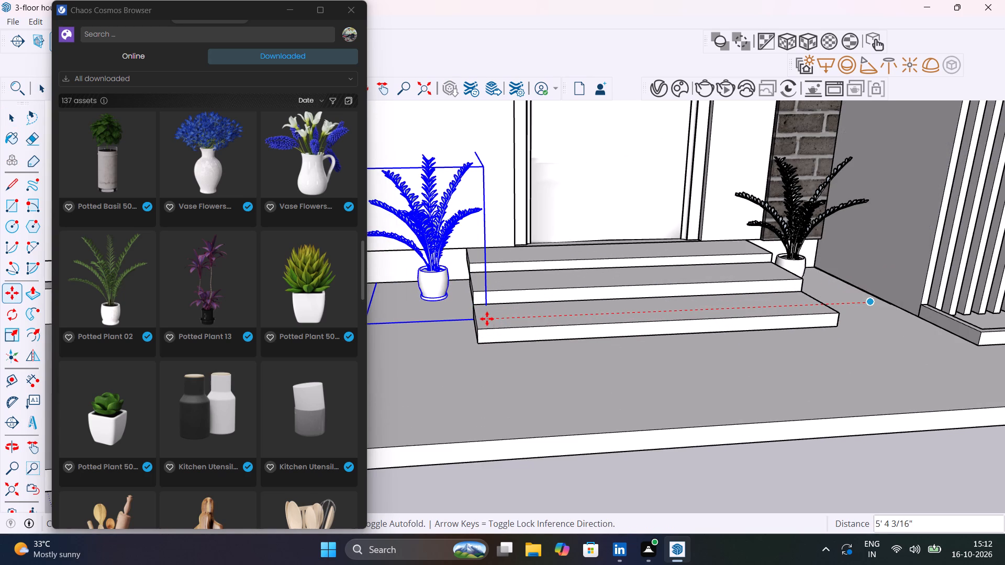
{"action": "scroll", "coordinate": [478, 319], "scroll_direction": "down", "scroll_amount": 15}
{"action": "middle_click_drag", "start_coordinate": [616, 288], "coordinate": [618, 285], "text": "shift"}
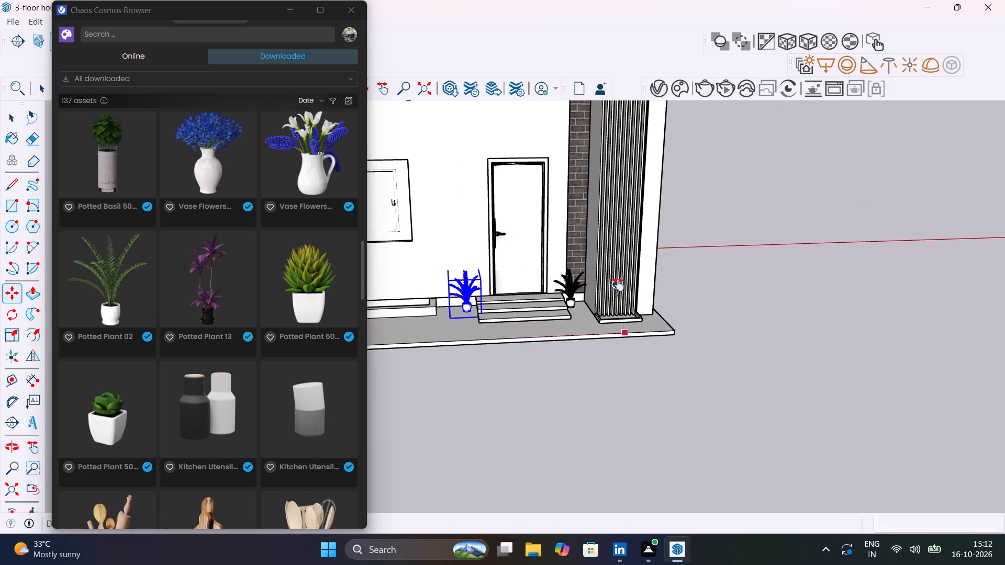
Deselect the copied plant and look through the downloaded Chaos Cosmos assets for another plant for the entrance.
{"action": "middle_click_drag", "start_coordinate": [618, 285], "coordinate": [675, 259], "text": "shift"}
{"action": "key", "text": "space"}
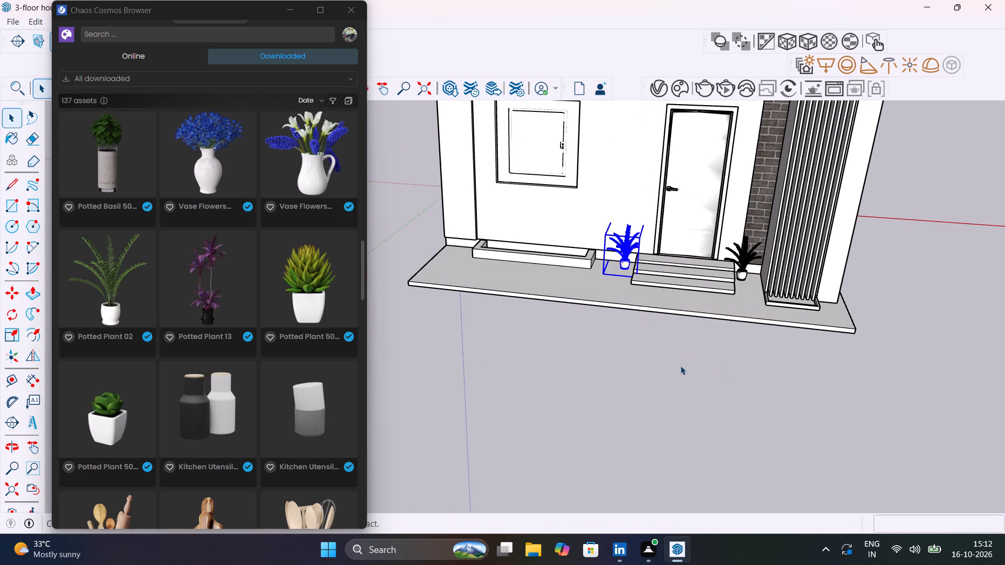
{"action": "left_click", "coordinate": [678, 366]}
{"action": "middle_click_drag", "start_coordinate": [647, 334], "coordinate": [673, 280]}
{"action": "scroll", "coordinate": [673, 281], "scroll_direction": "down", "scroll_amount": 14}
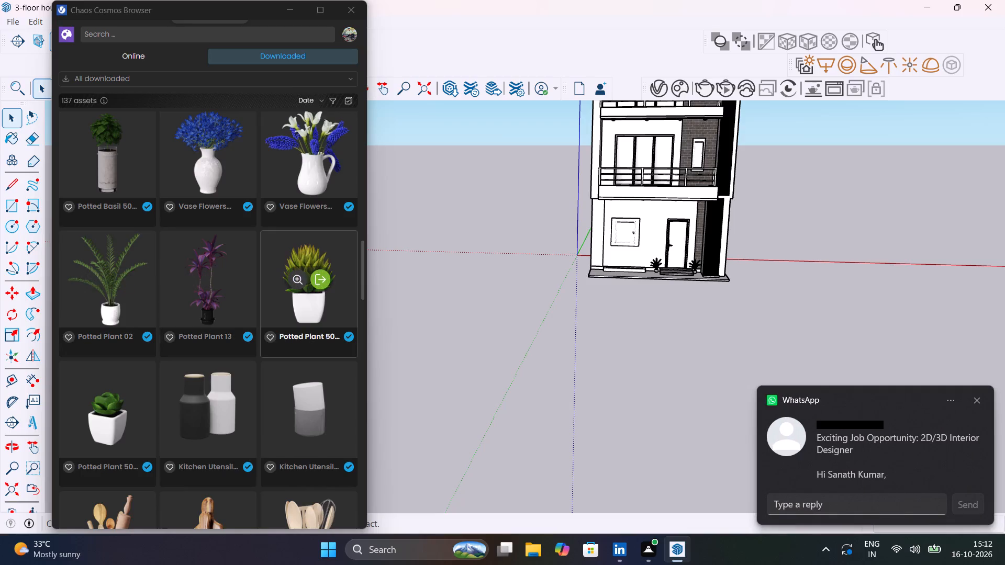
{"action": "scroll", "coordinate": [282, 302], "scroll_direction": "down", "scroll_amount": 3}
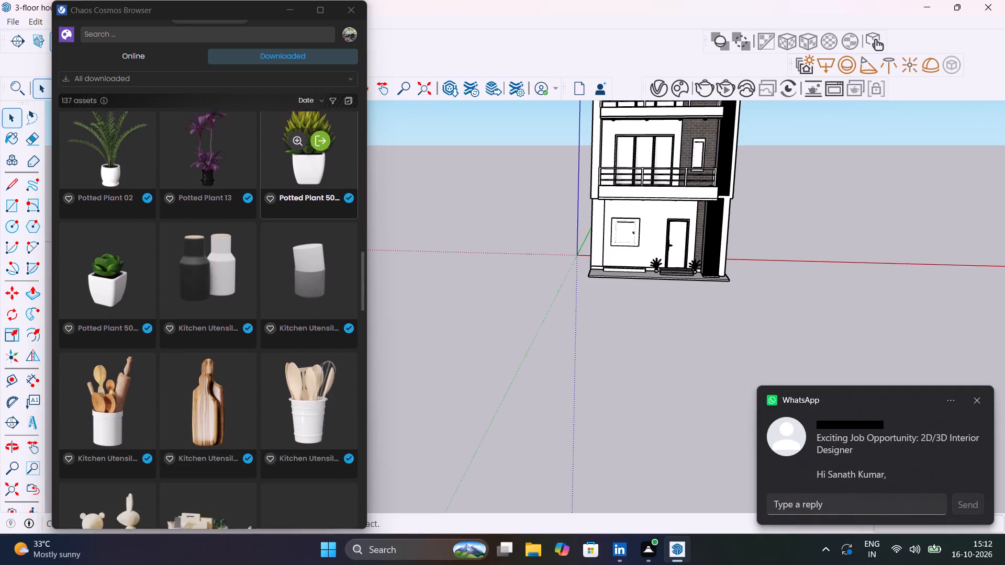
{"action": "scroll", "coordinate": [282, 302], "scroll_direction": "down", "scroll_amount": 6}
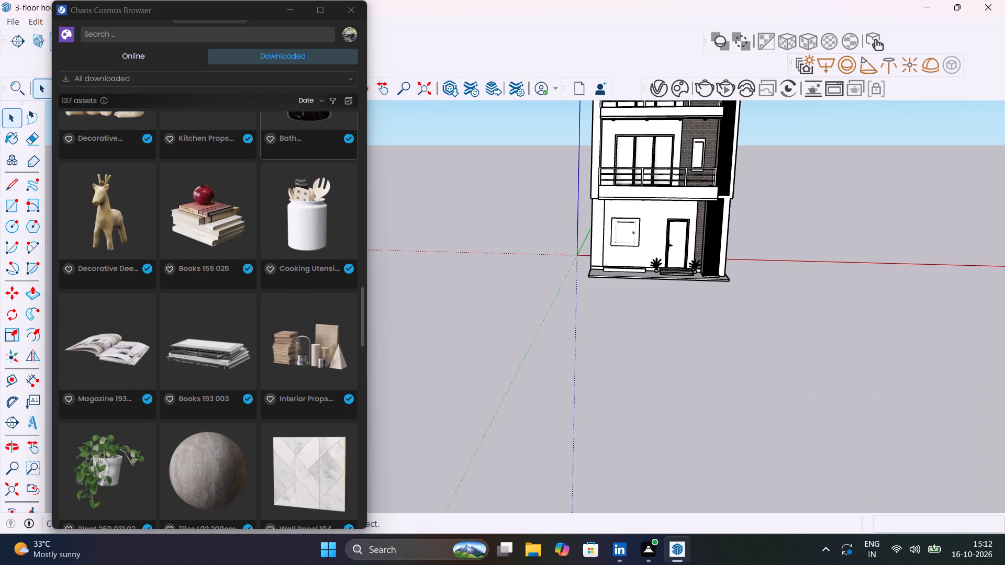
{"action": "scroll", "coordinate": [282, 302], "scroll_direction": "up", "scroll_amount": 7}
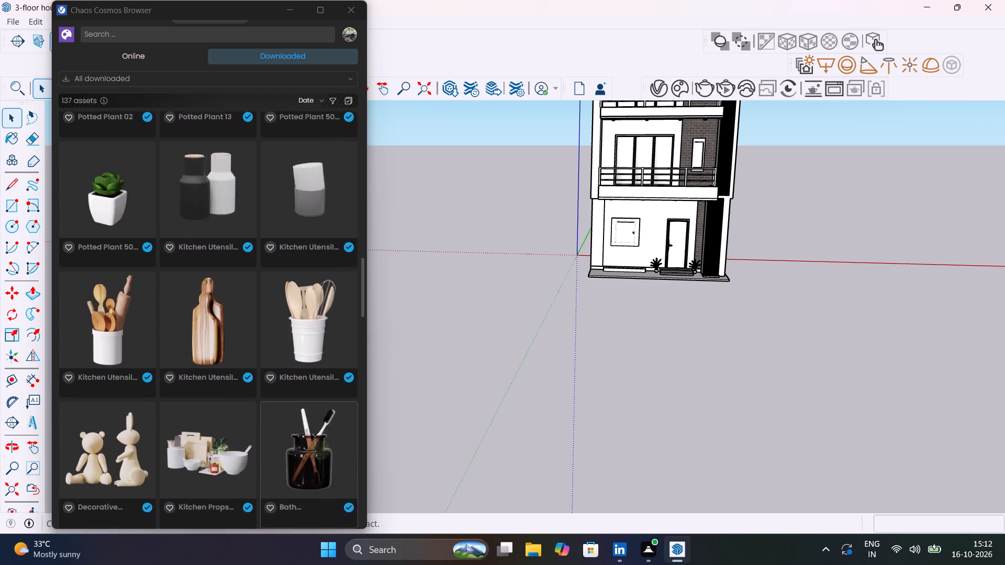
{"action": "scroll", "coordinate": [282, 301], "scroll_direction": "up", "scroll_amount": 13}
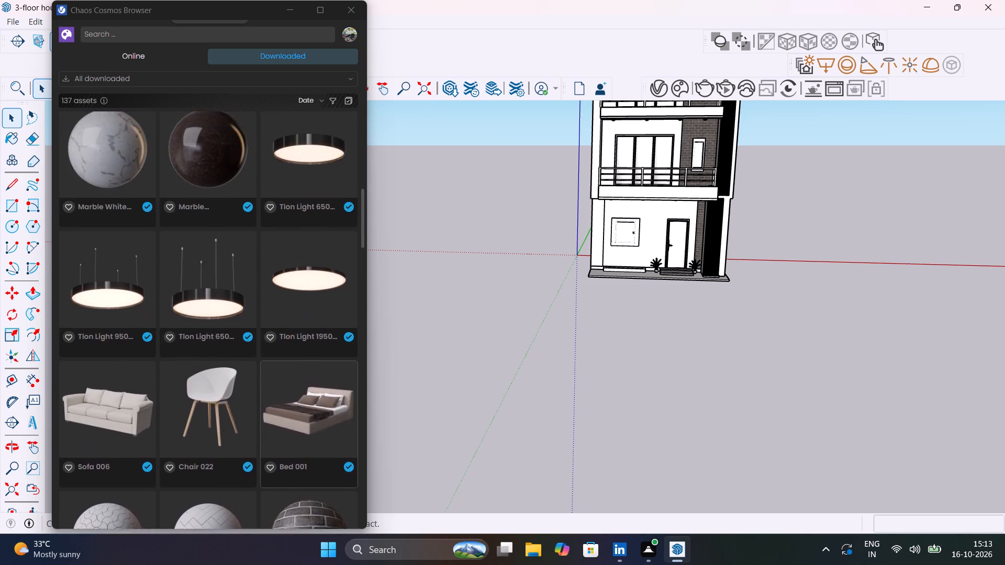
{"action": "scroll", "coordinate": [282, 301], "scroll_direction": "up", "scroll_amount": 3}
{"action": "scroll", "coordinate": [282, 301], "scroll_direction": "down", "scroll_amount": 14}
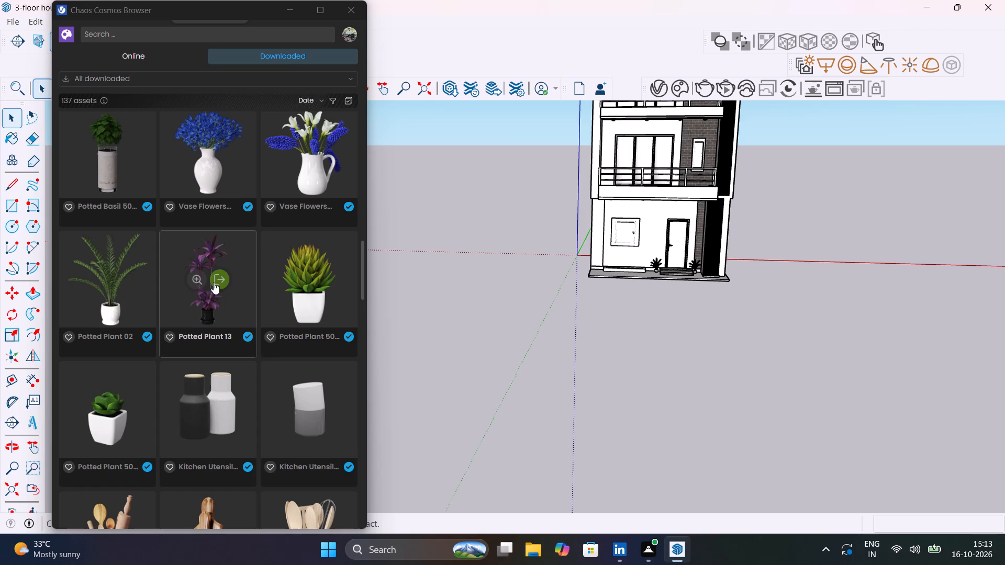
Insert two Potted Plant 13 assets side by side in the planter tray at the foot of the slatted pier.
{"action": "left_click", "coordinate": [216, 281]}
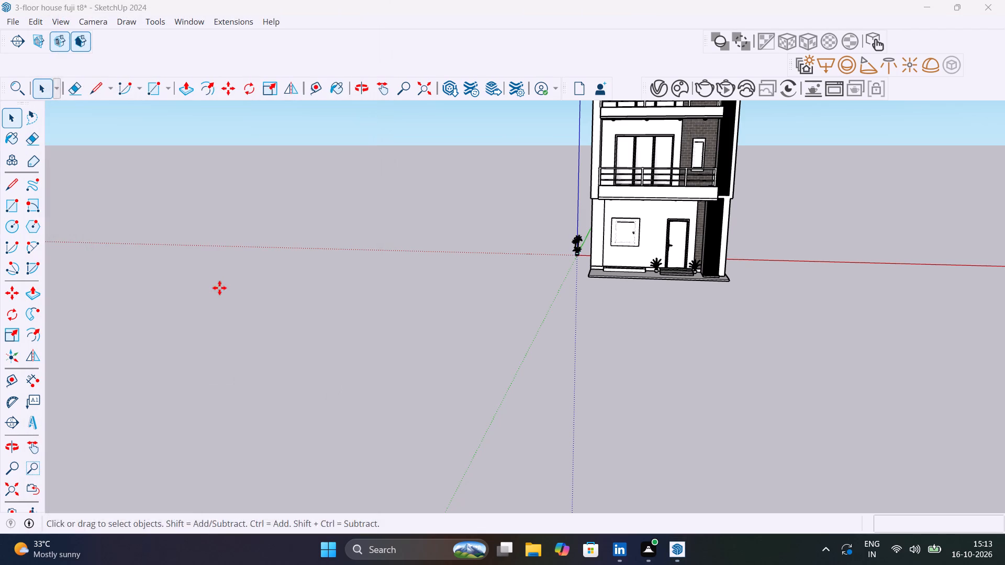
{"action": "scroll", "coordinate": [731, 276], "scroll_direction": "up", "scroll_amount": 18}
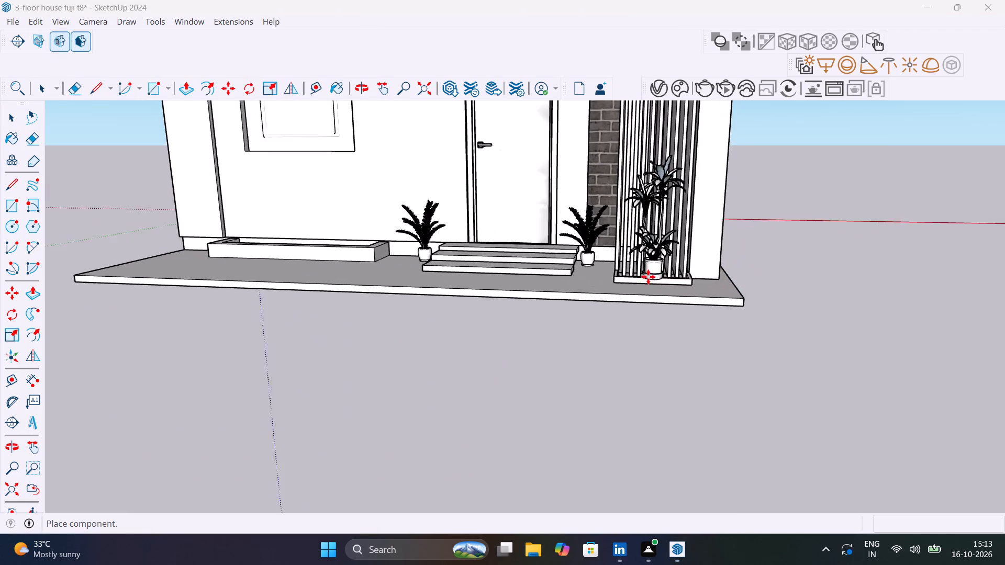
{"action": "scroll", "coordinate": [648, 277], "scroll_direction": "up", "scroll_amount": 10}
{"action": "middle_click_drag", "start_coordinate": [644, 282], "coordinate": [774, 391]}
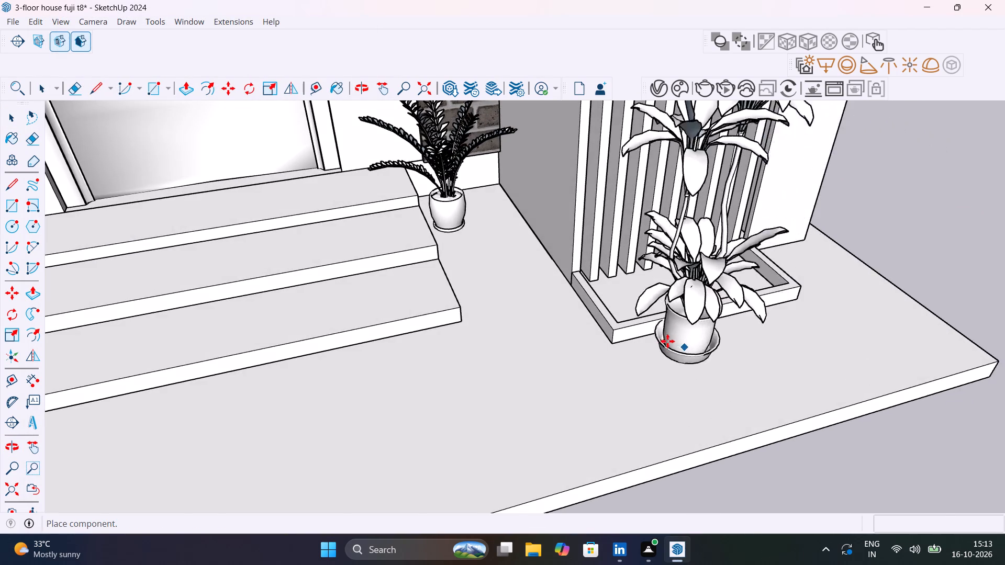
{"action": "scroll", "coordinate": [665, 340], "scroll_direction": "up", "scroll_amount": 11}
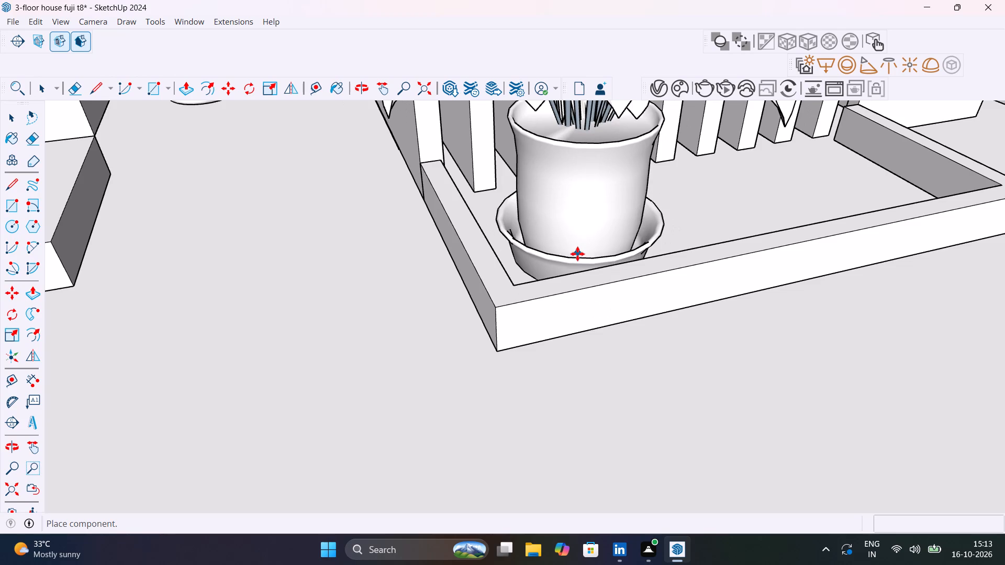
{"action": "left_click", "coordinate": [577, 254]}
{"action": "scroll", "coordinate": [609, 265], "scroll_direction": "down", "scroll_amount": 11}
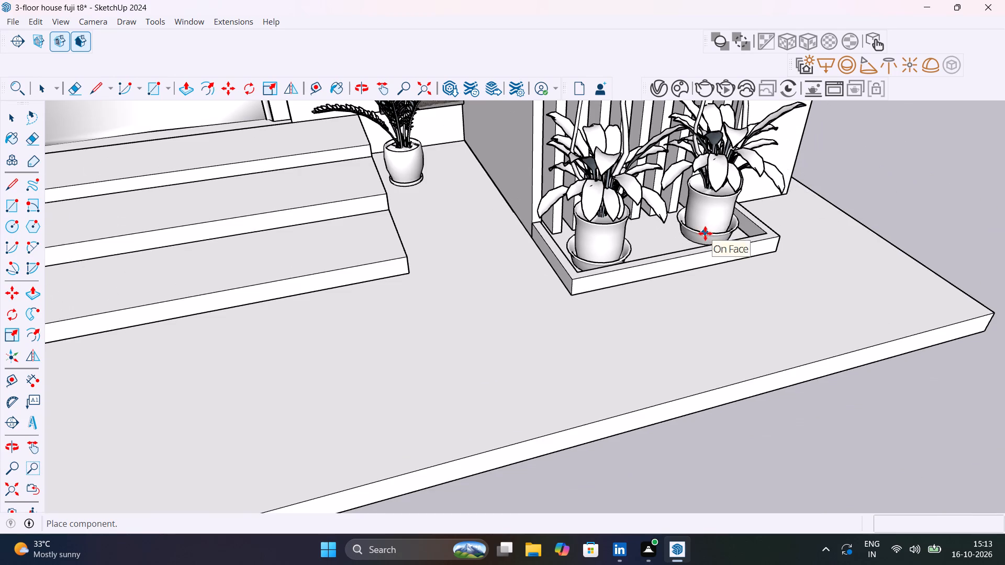
{"action": "left_click", "coordinate": [705, 233]}
{"action": "scroll", "coordinate": [723, 251], "scroll_direction": "down", "scroll_amount": 12}
{"action": "key", "text": "Escape"}
Scale the Potted Plant 13 nearer the entrance steps down uniformly to about 0.53 from its upper corner.
{"action": "scroll", "coordinate": [730, 265], "scroll_direction": "down", "scroll_amount": 1}
{"action": "middle_click_drag", "start_coordinate": [728, 264], "coordinate": [720, 262]}
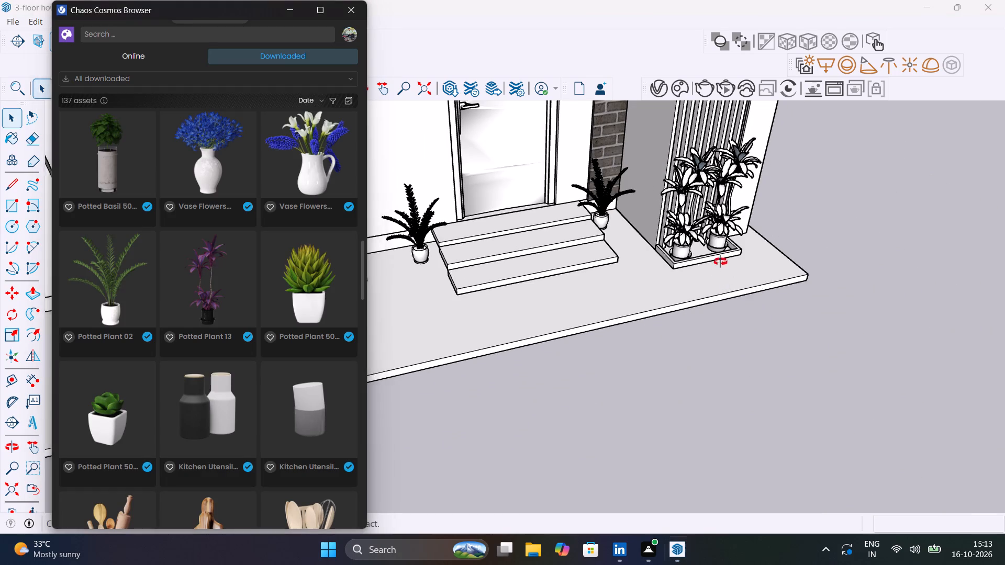
{"action": "middle_click_drag", "start_coordinate": [720, 262], "coordinate": [549, 232]}
{"action": "scroll", "coordinate": [549, 232], "scroll_direction": "up", "scroll_amount": 1}
{"action": "left_click", "coordinate": [707, 235]}
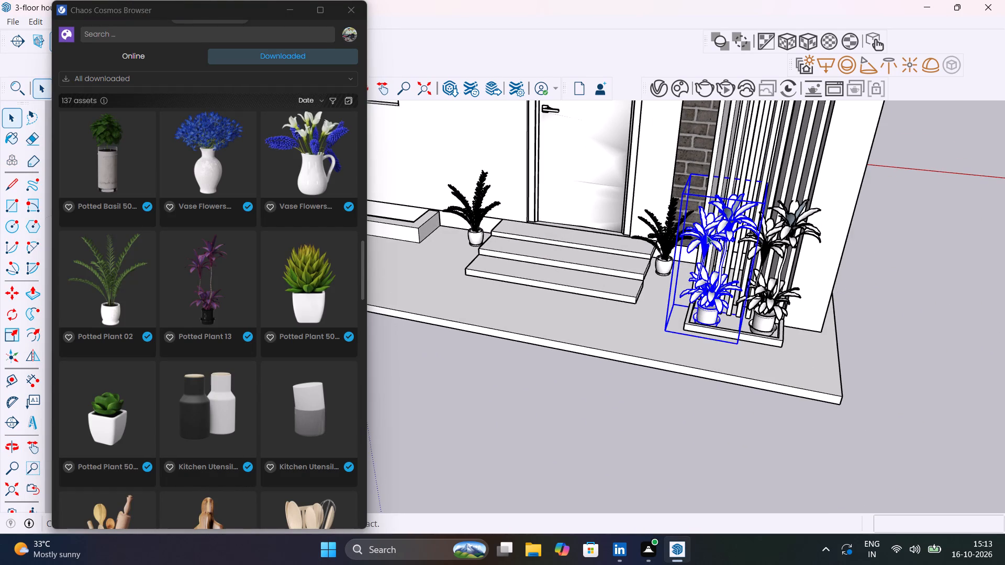
{"action": "key", "text": "s"}
{"action": "left_click", "coordinate": [691, 171]}
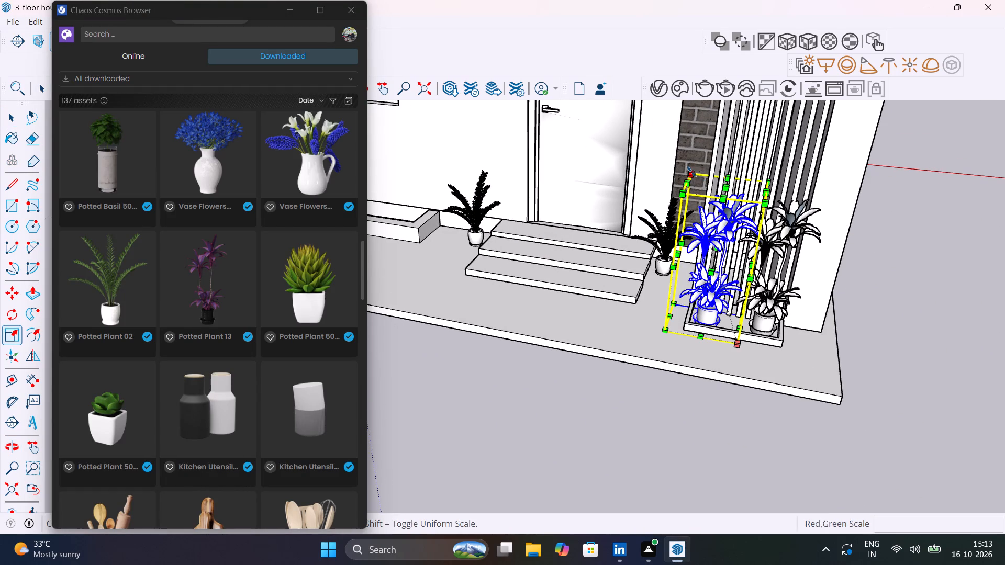
{"action": "left_click", "coordinate": [735, 248]}
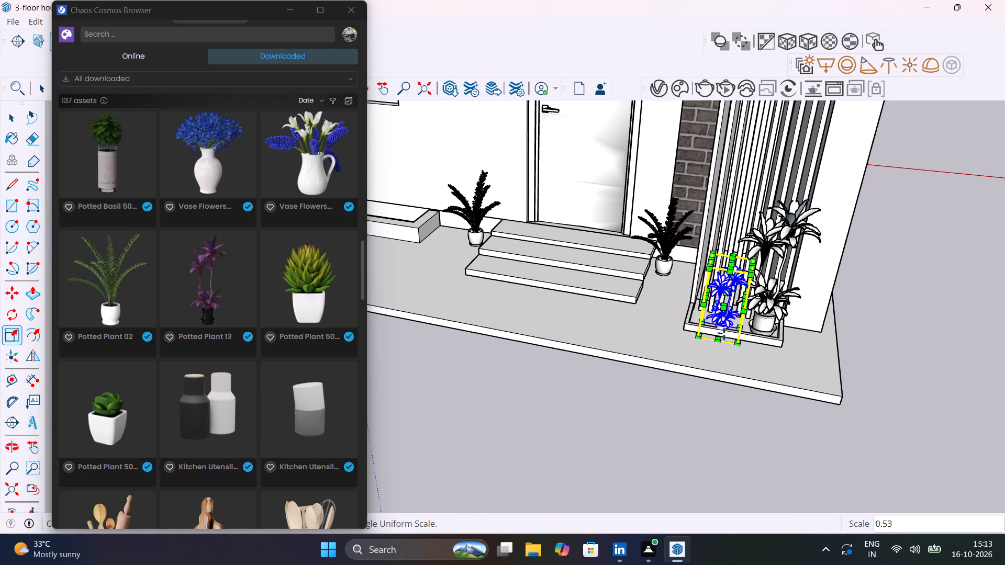
{"action": "scroll", "coordinate": [724, 333], "scroll_direction": "up", "scroll_amount": 13}
{"action": "key", "text": "space"}
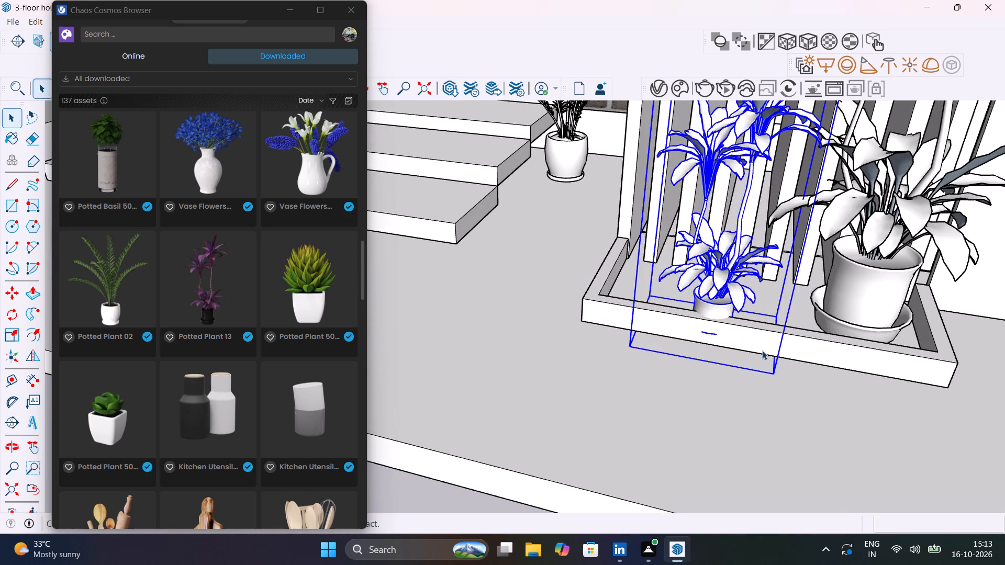
Move the scaled plant about 6 7/8" back into the planter tray, at the end nearer the entrance steps.
{"action": "key", "text": "m"}
{"action": "left_click", "coordinate": [629, 345]}
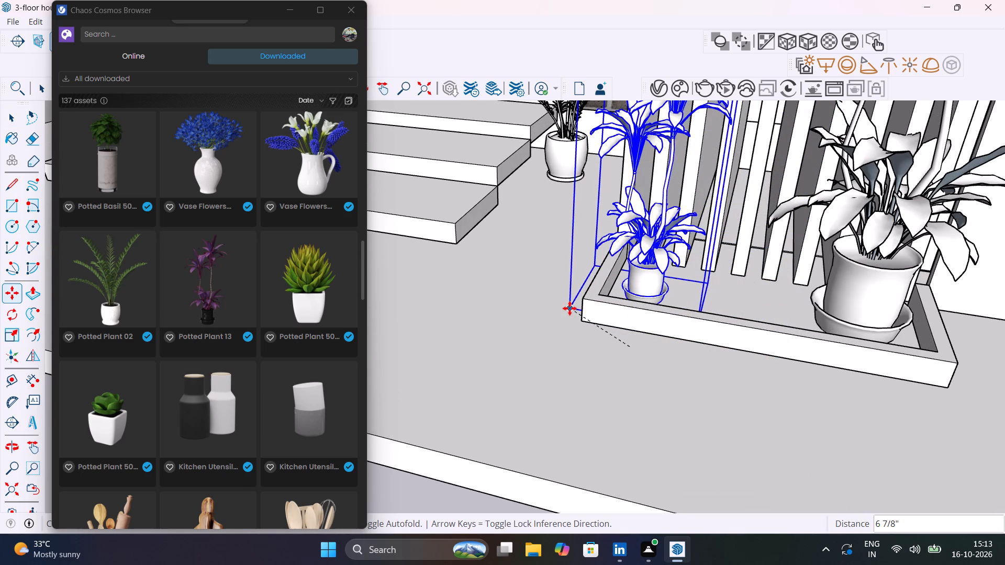
{"action": "left_click", "coordinate": [568, 308]}
{"action": "key", "text": "space"}
Scale the other Potted Plant 13, at the outer end of the planter tray, down uniformly to about 0.36.
{"action": "left_click", "coordinate": [867, 295]}
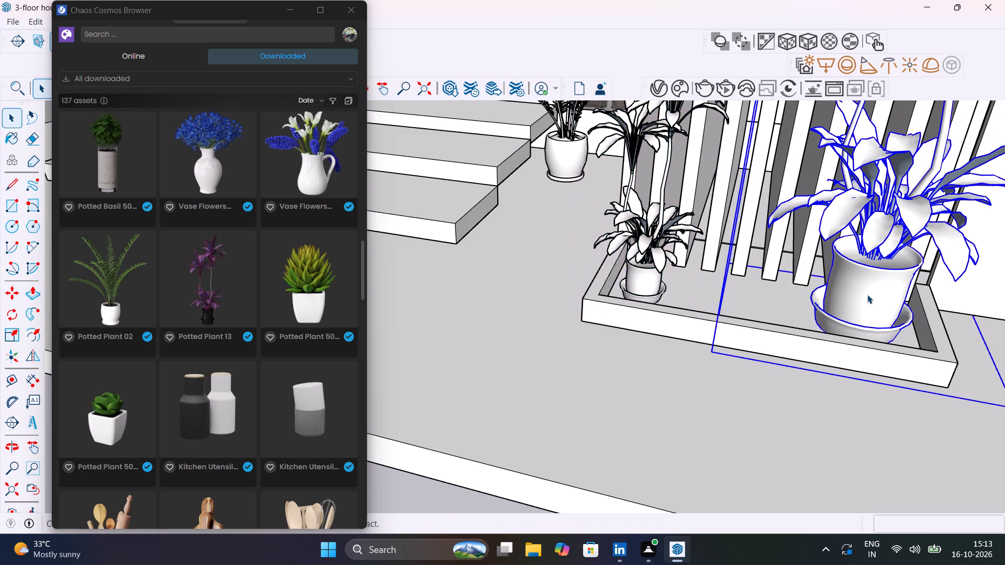
{"action": "scroll", "coordinate": [867, 295], "scroll_direction": "down", "scroll_amount": 7}
{"action": "key", "text": "s"}
{"action": "scroll", "coordinate": [878, 229], "scroll_direction": "down", "scroll_amount": 12}
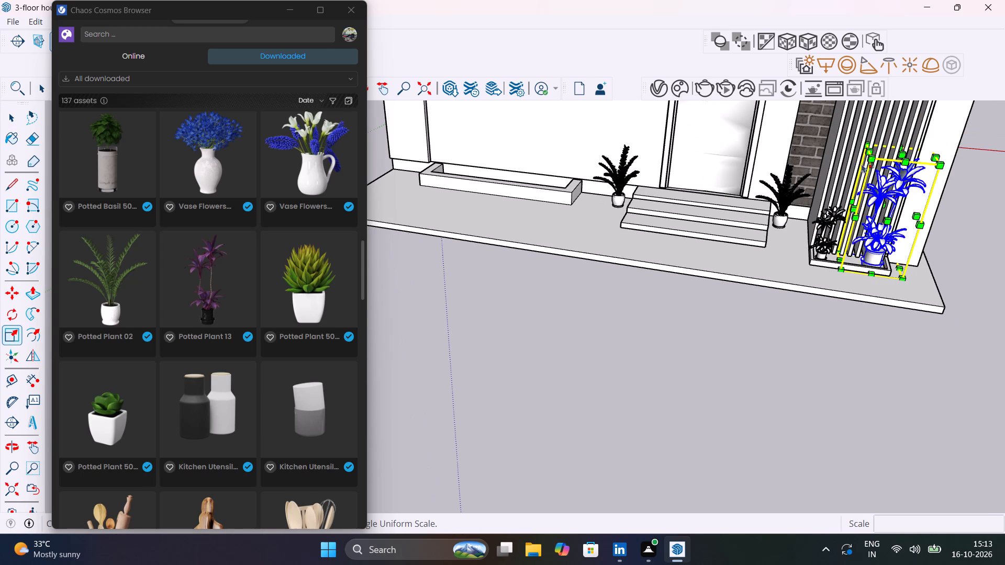
{"action": "left_click", "coordinate": [869, 144]}
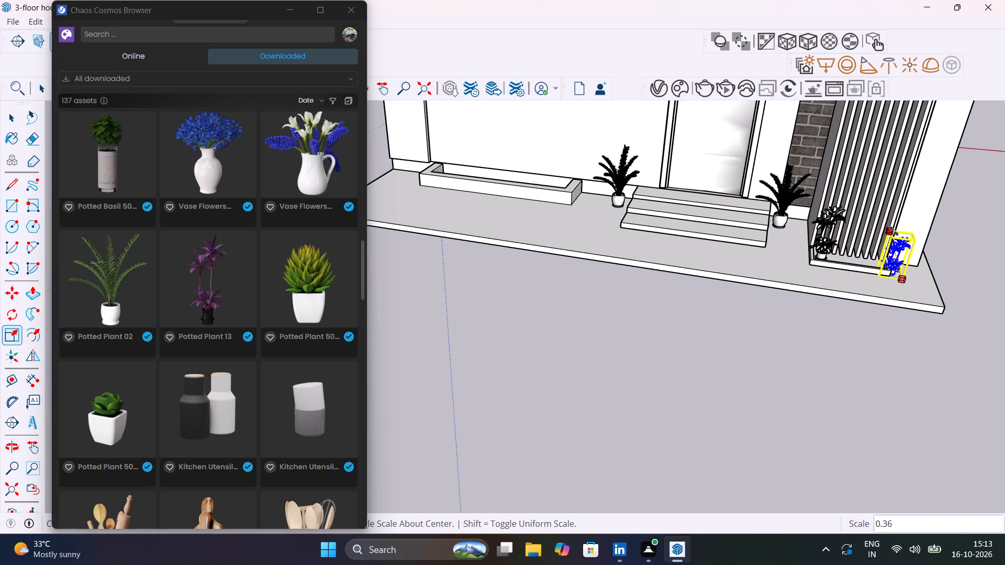
{"action": "left_click", "coordinate": [894, 231]}
{"action": "scroll", "coordinate": [906, 275], "scroll_direction": "up", "scroll_amount": 9}
{"action": "key", "text": "space"}
Move the smaller Potted Plant 13 about 8 9/16" into the planter tray, with its base corner at the front rim.
{"action": "key", "text": "m"}
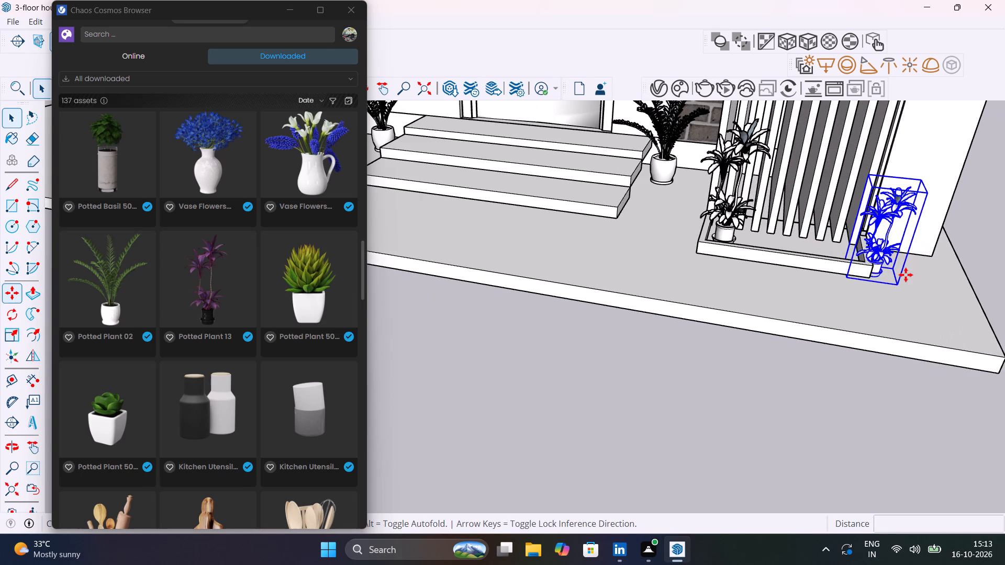
{"action": "left_click", "coordinate": [851, 277]}
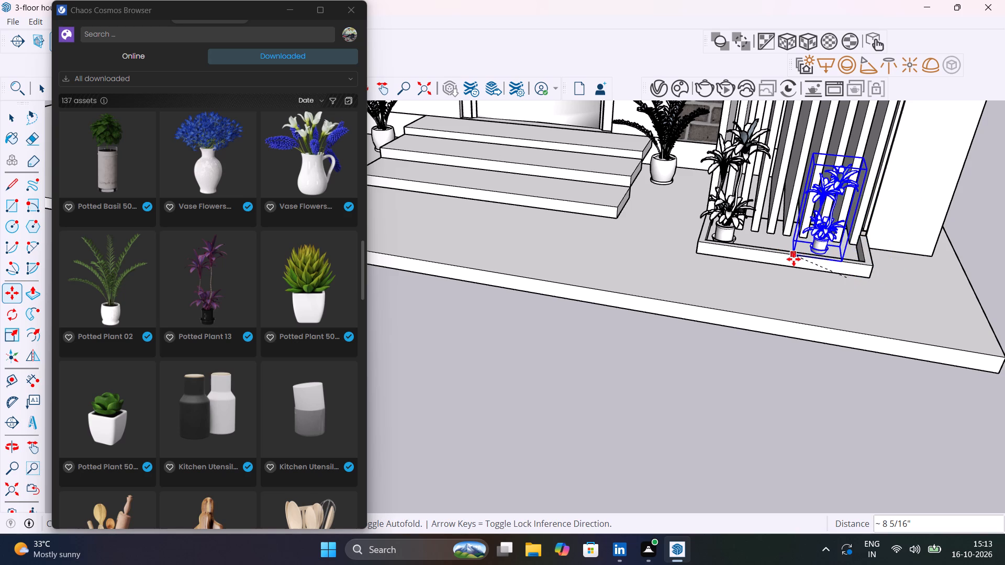
{"action": "scroll", "coordinate": [794, 259], "scroll_direction": "up", "scroll_amount": 15}
{"action": "middle_click_drag", "start_coordinate": [787, 252], "coordinate": [756, 325]}
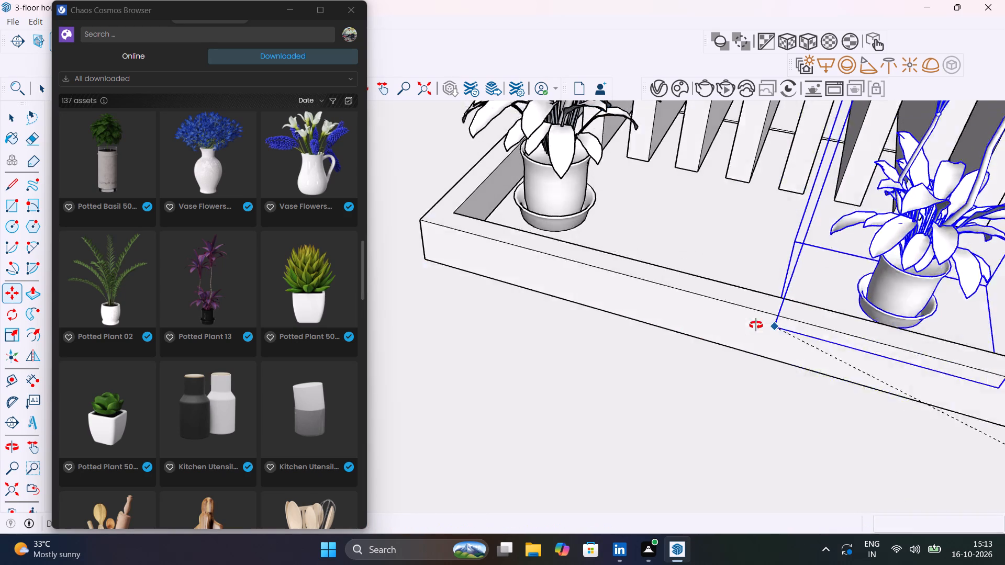
{"action": "middle_click_drag", "start_coordinate": [756, 325], "coordinate": [755, 327]}
{"action": "left_click", "coordinate": [768, 340]}
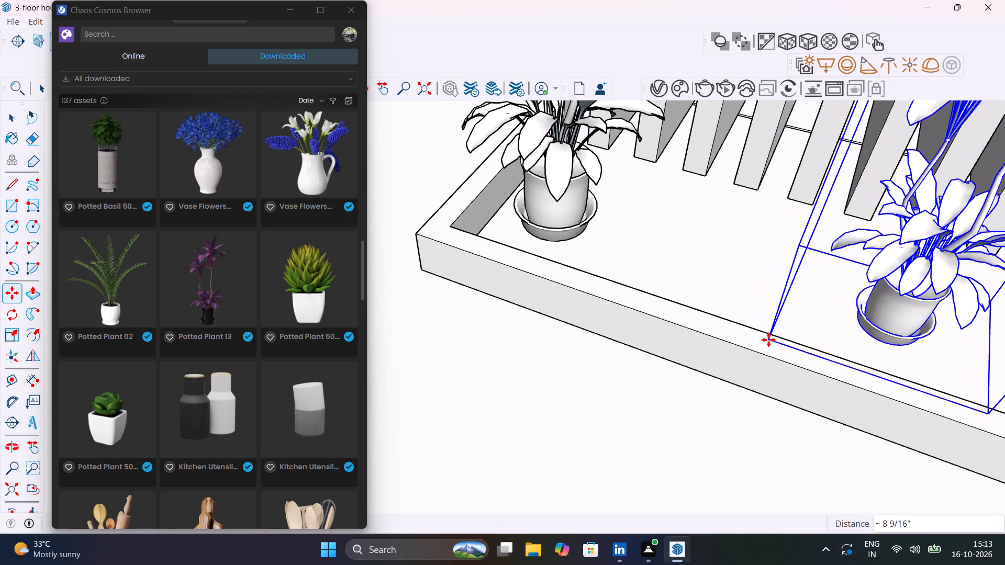
{"action": "key", "text": "space"}
Shift the larger Potted Plant 13 slightly along the planter tray toward the smaller one, and deselect it.
{"action": "left_click", "coordinate": [586, 228]}
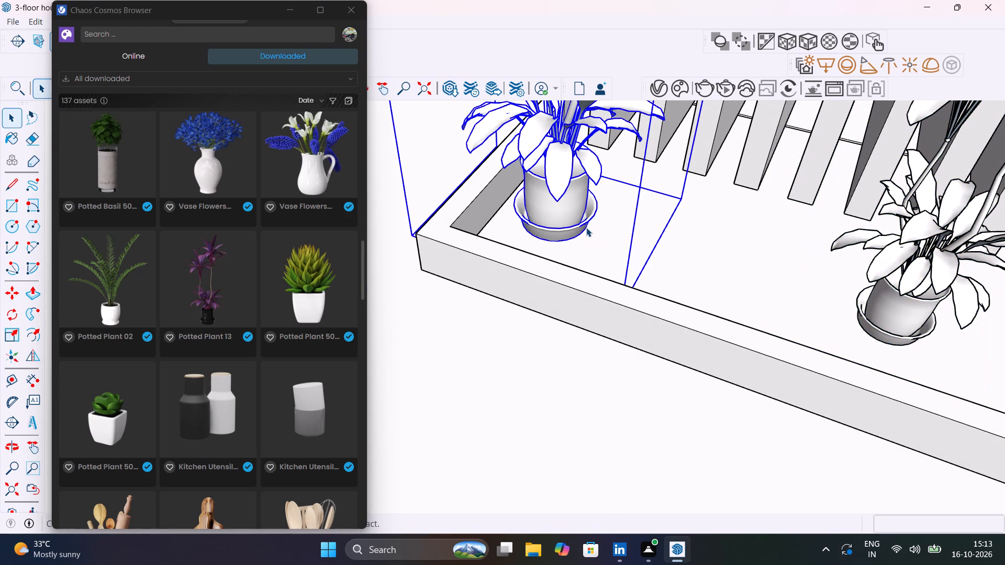
{"action": "key", "text": "m"}
{"action": "left_click", "coordinate": [628, 276]}
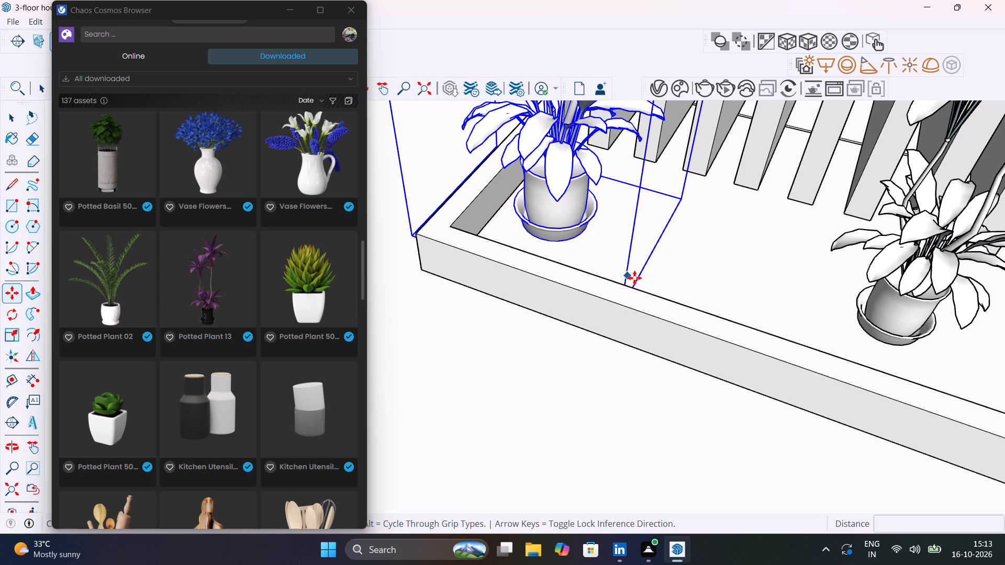
{"action": "left_click", "coordinate": [706, 297]}
{"action": "scroll", "coordinate": [700, 300], "scroll_direction": "down", "scroll_amount": 7}
{"action": "key", "text": "space"}
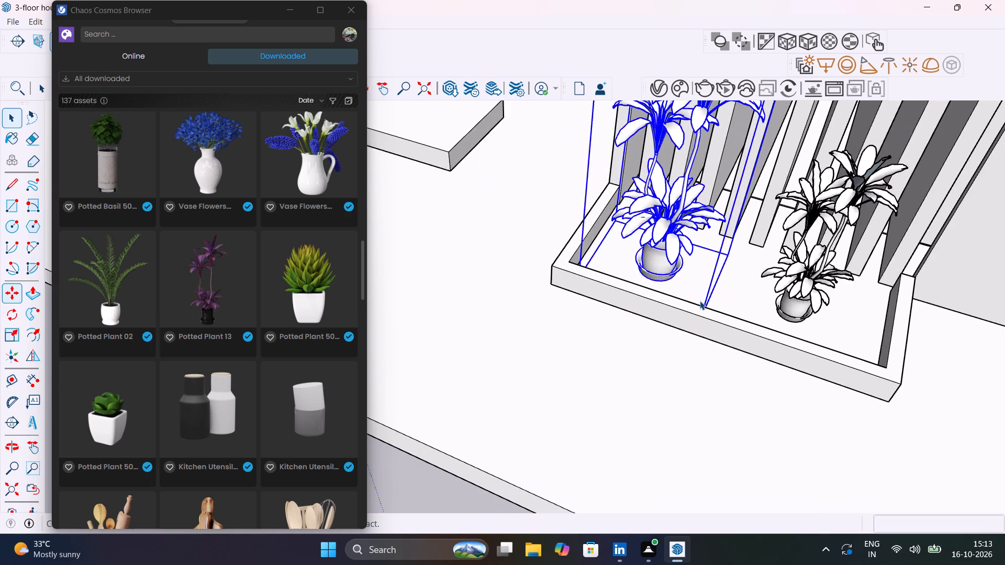
{"action": "scroll", "coordinate": [700, 301], "scroll_direction": "down", "scroll_amount": 15}
{"action": "left_click", "coordinate": [908, 319]}
Search the online Chaos Cosmos library for plants.
{"action": "middle_click_drag", "start_coordinate": [734, 316], "coordinate": [824, 244]}
{"action": "scroll", "coordinate": [766, 253], "scroll_direction": "down", "scroll_amount": 8}
{"action": "middle_click_drag", "start_coordinate": [758, 269], "coordinate": [830, 279], "text": "shift"}
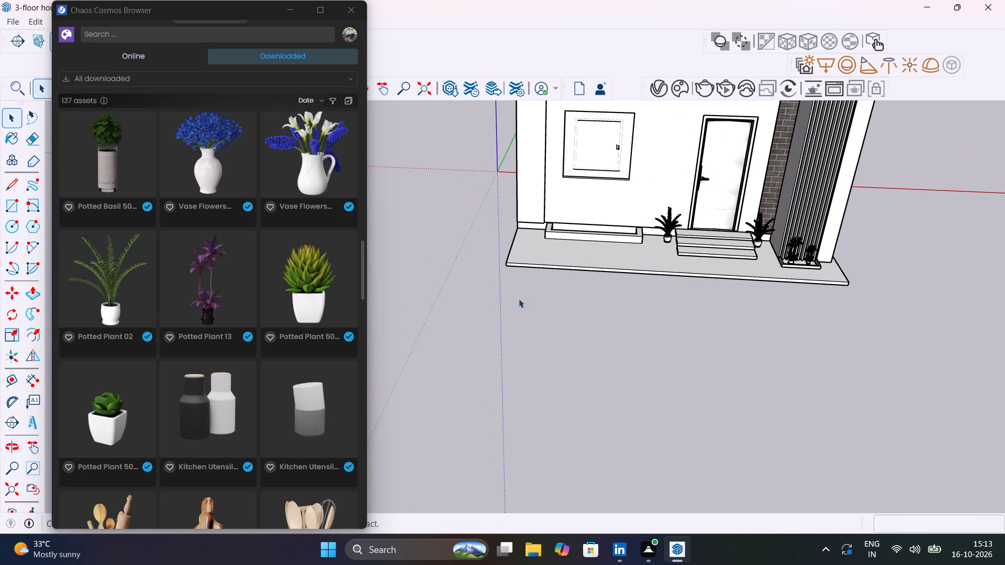
{"action": "scroll", "coordinate": [109, 370], "scroll_direction": "down", "scroll_amount": 5}
{"action": "scroll", "coordinate": [119, 365], "scroll_direction": "up", "scroll_amount": 4}
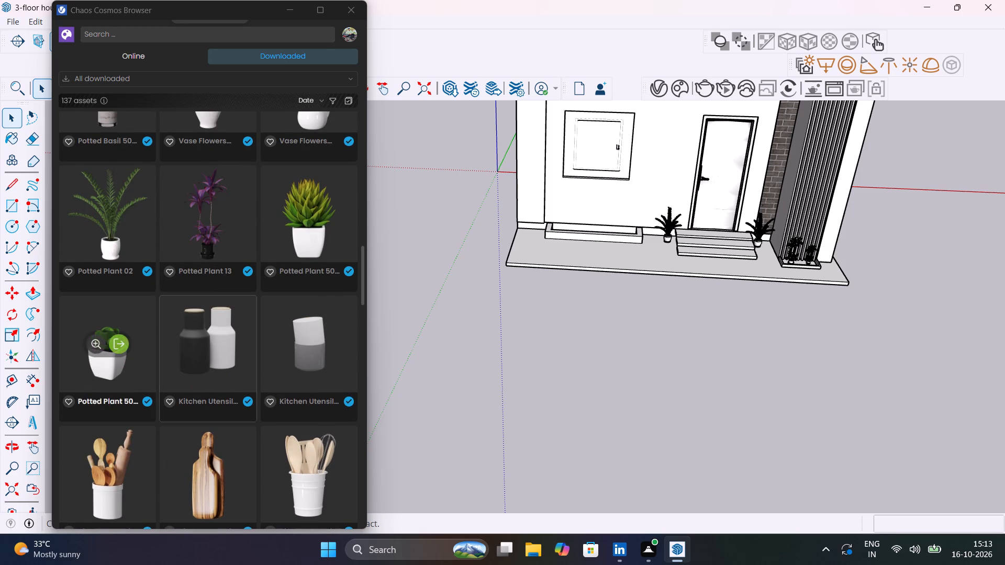
{"action": "scroll", "coordinate": [326, 221], "scroll_direction": "up", "scroll_amount": 4}
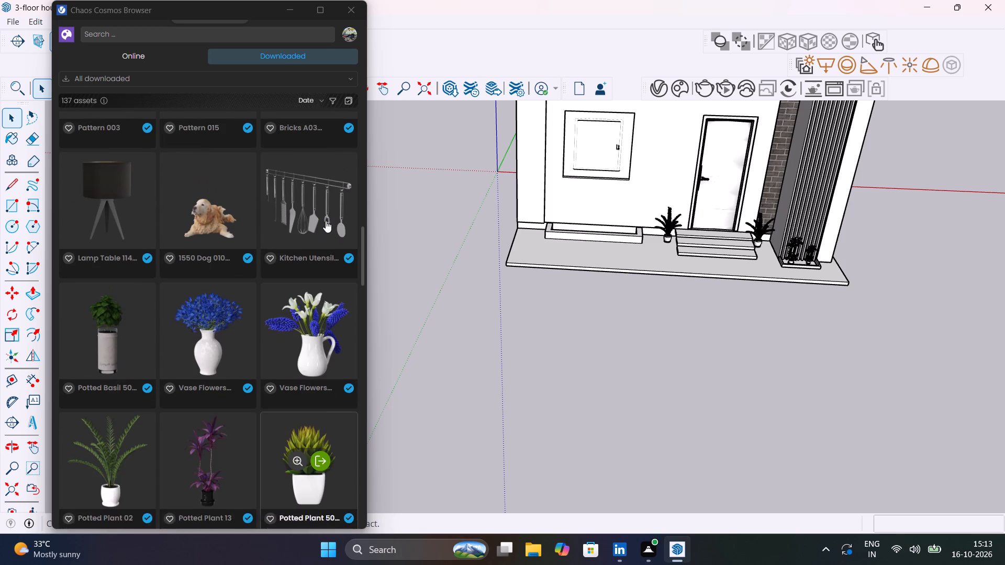
{"action": "left_click", "coordinate": [124, 60]}
{"action": "left_click", "coordinate": [144, 36]}
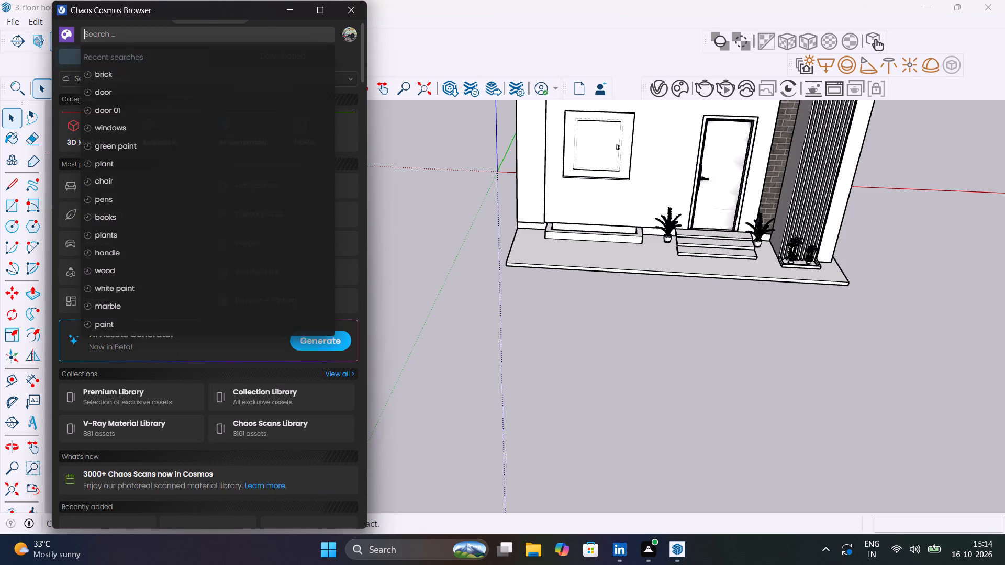
{"action": "type", "text": "PLANTS"}
{"action": "key", "text": "Return"}
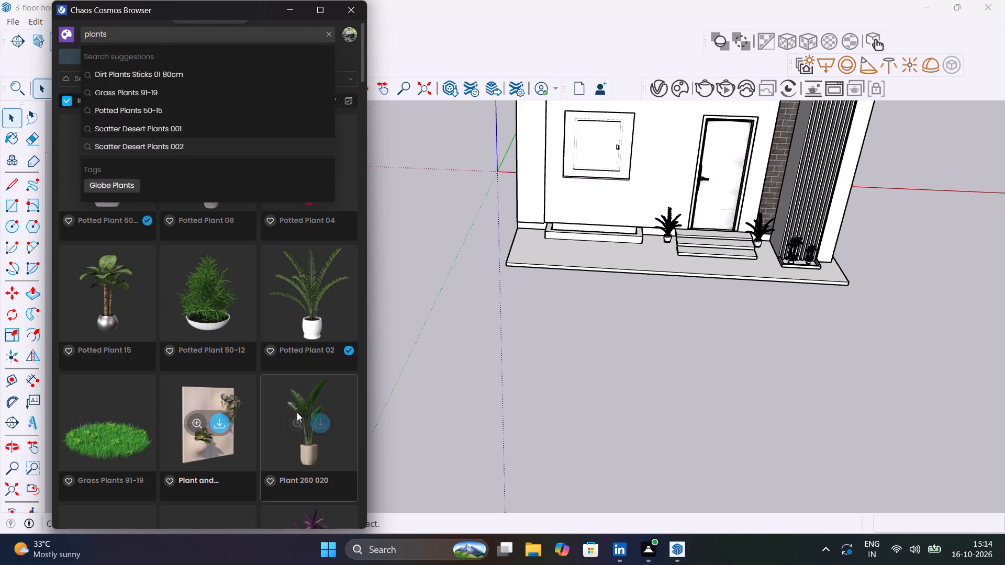
Download Plant 260 020 and Potted Plant 50-12 from the online library.
{"action": "left_click", "coordinate": [316, 421]}
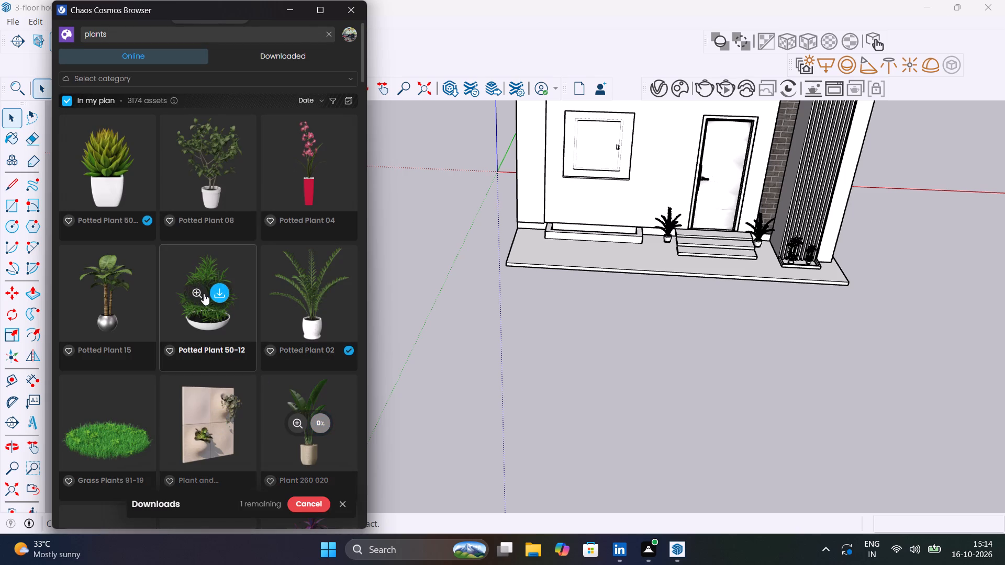
{"action": "left_click", "coordinate": [218, 291]}
Import Indoor Plant 004 and place a single one on the entrance slab in front of the planter tray below the window.
{"action": "scroll", "coordinate": [216, 327], "scroll_direction": "down", "scroll_amount": 3}
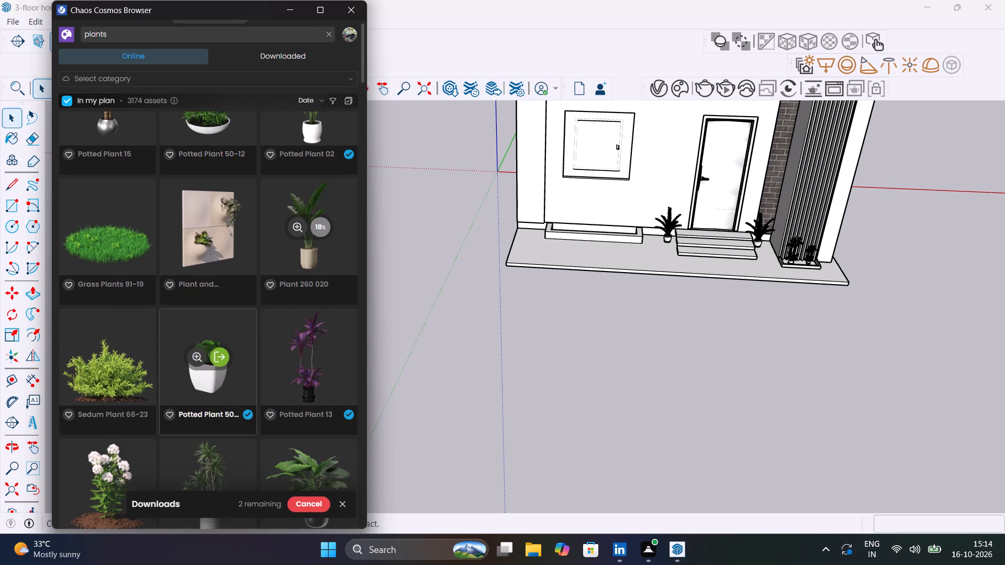
{"action": "scroll", "coordinate": [216, 327], "scroll_direction": "down", "scroll_amount": 2}
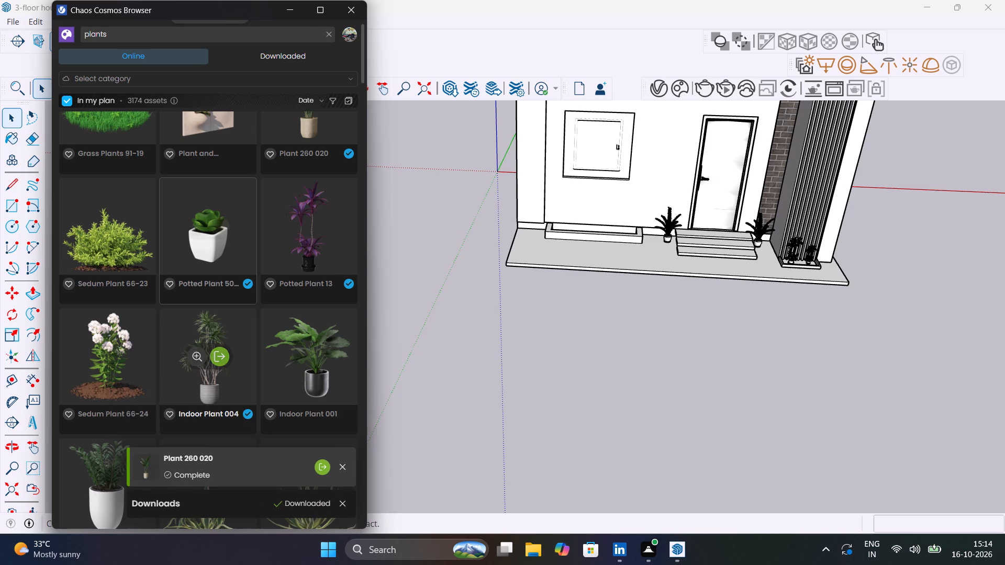
{"action": "left_click", "coordinate": [225, 354]}
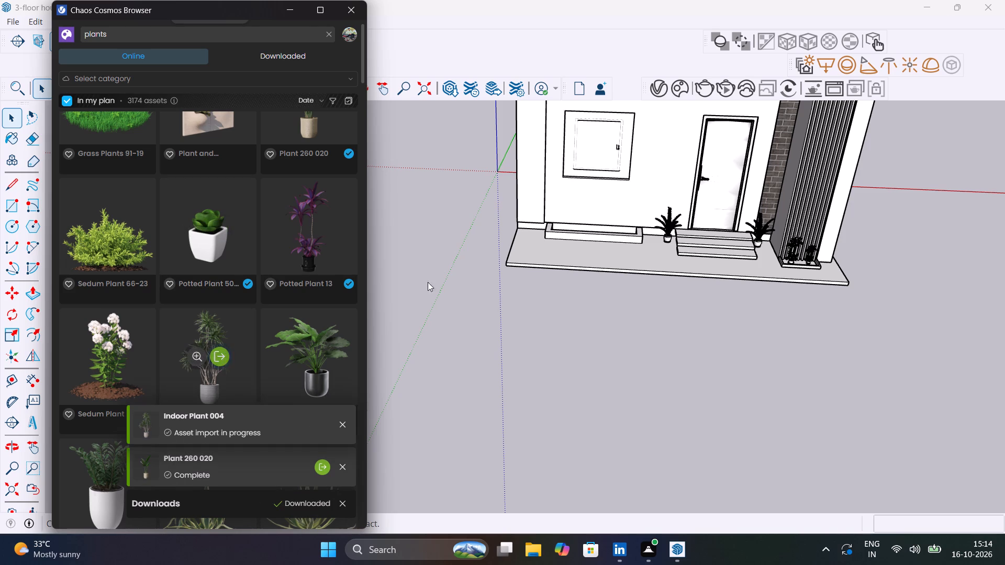
{"action": "scroll", "coordinate": [566, 265], "scroll_direction": "up", "scroll_amount": 5}
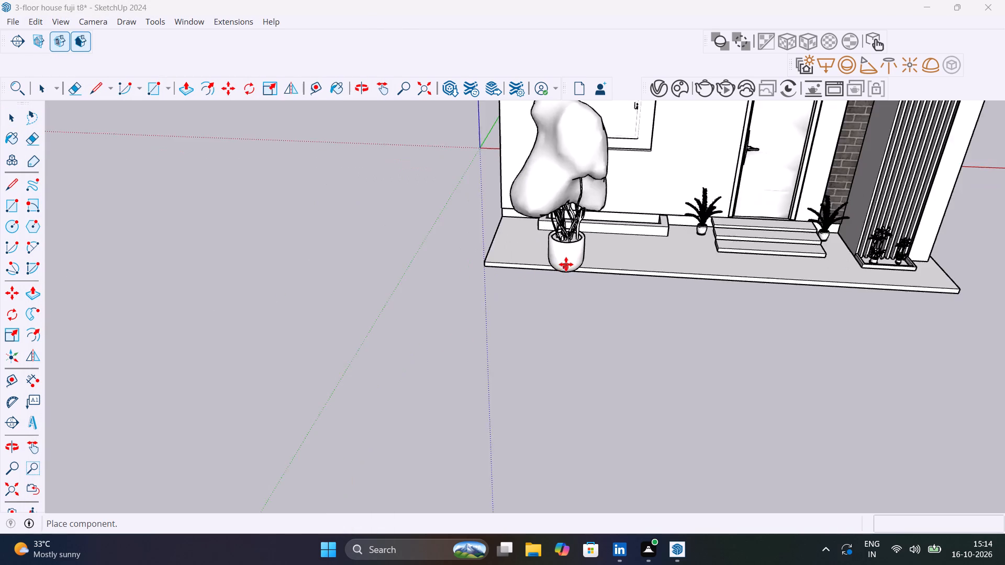
{"action": "scroll", "coordinate": [566, 264], "scroll_direction": "up", "scroll_amount": 5}
{"action": "middle_click_drag", "start_coordinate": [575, 268], "coordinate": [445, 426], "text": "shift"}
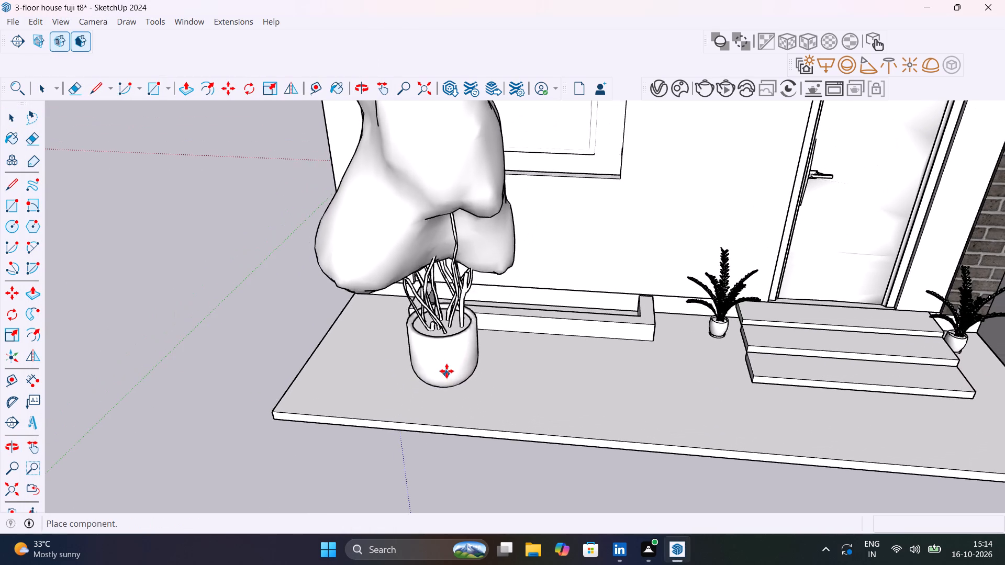
{"action": "scroll", "coordinate": [446, 370], "scroll_direction": "up", "scroll_amount": 10}
{"action": "left_click", "coordinate": [457, 392]}
{"action": "scroll", "coordinate": [457, 392], "scroll_direction": "down", "scroll_amount": 10}
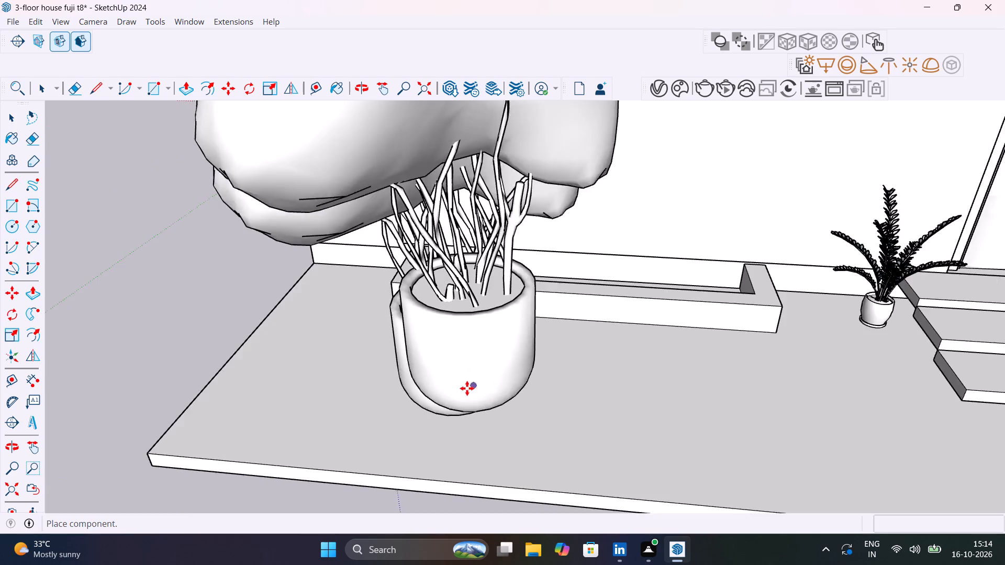
{"action": "scroll", "coordinate": [467, 388], "scroll_direction": "down", "scroll_amount": 4}
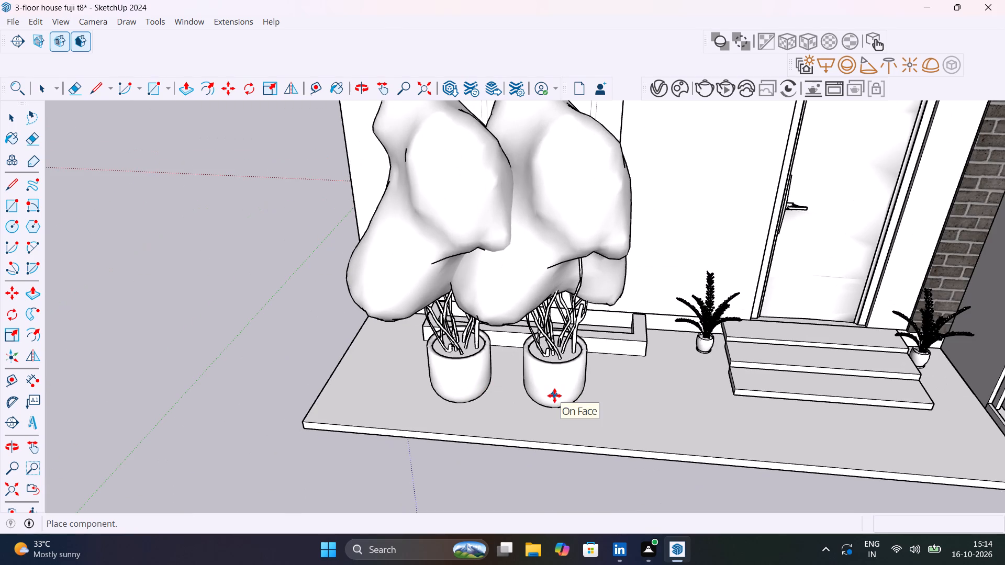
{"action": "key", "text": "Escape"}
Scale Indoor Plant 004 down uniformly to about 0.28 and deselect it.
{"action": "left_click", "coordinate": [463, 259]}
{"action": "scroll", "coordinate": [463, 259], "scroll_direction": "down", "scroll_amount": 7}
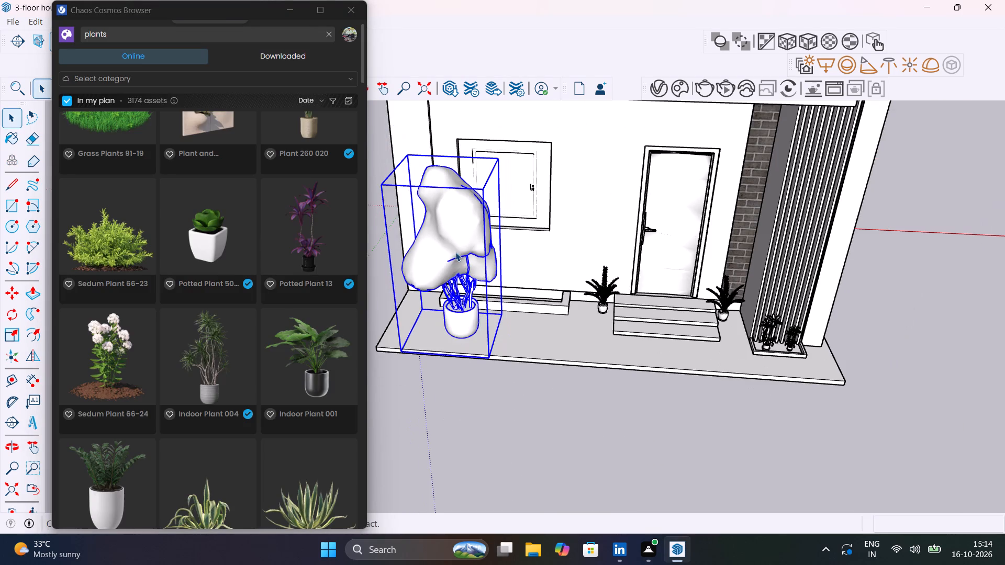
{"action": "key", "text": "s"}
{"action": "left_click", "coordinate": [409, 151]}
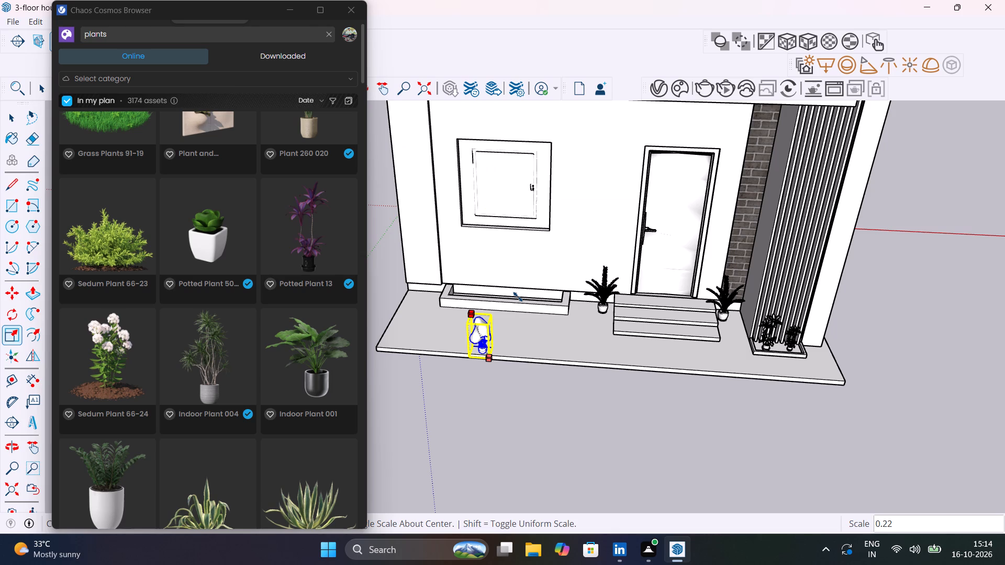
{"action": "left_click", "coordinate": [504, 287]}
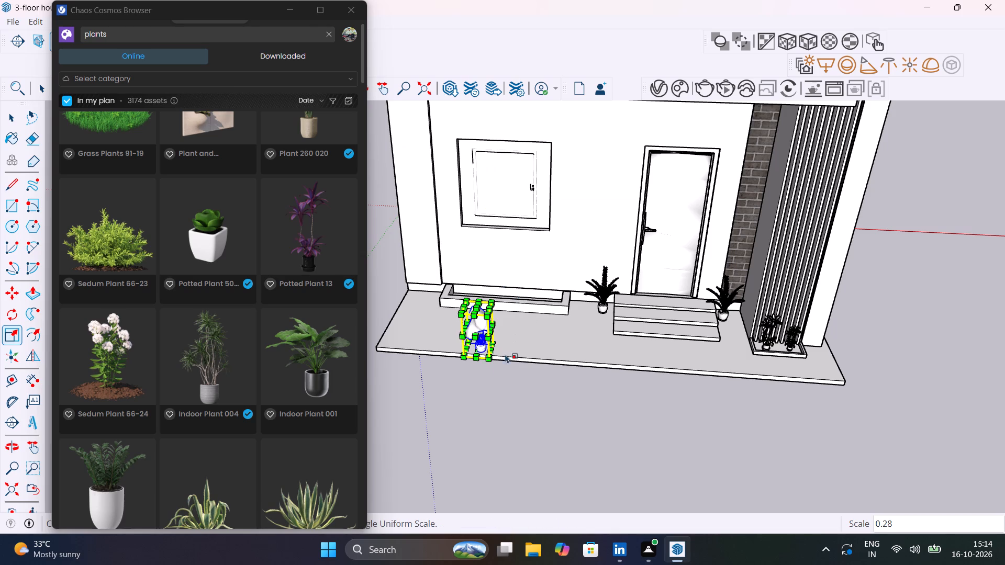
{"action": "key", "text": "space"}
{"action": "left_click", "coordinate": [482, 383]}
Move Indoor Plant 004 about 4' into the planter tray below the window, with its base corner at the end away from the door.
{"action": "scroll", "coordinate": [462, 337], "scroll_direction": "up", "scroll_amount": 10}
{"action": "left_click", "coordinate": [517, 325]}
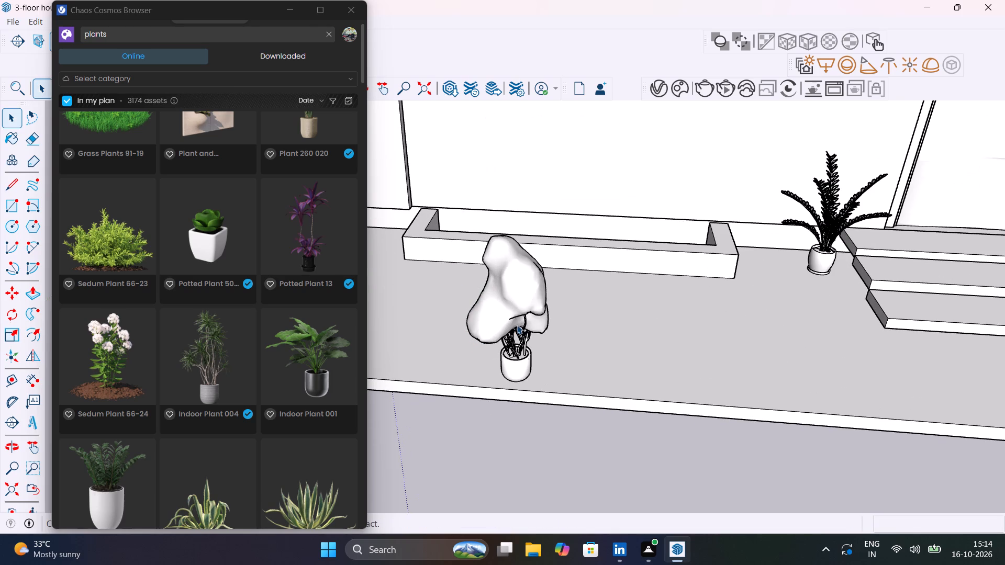
{"action": "key", "text": "m"}
{"action": "left_click", "coordinate": [475, 355]}
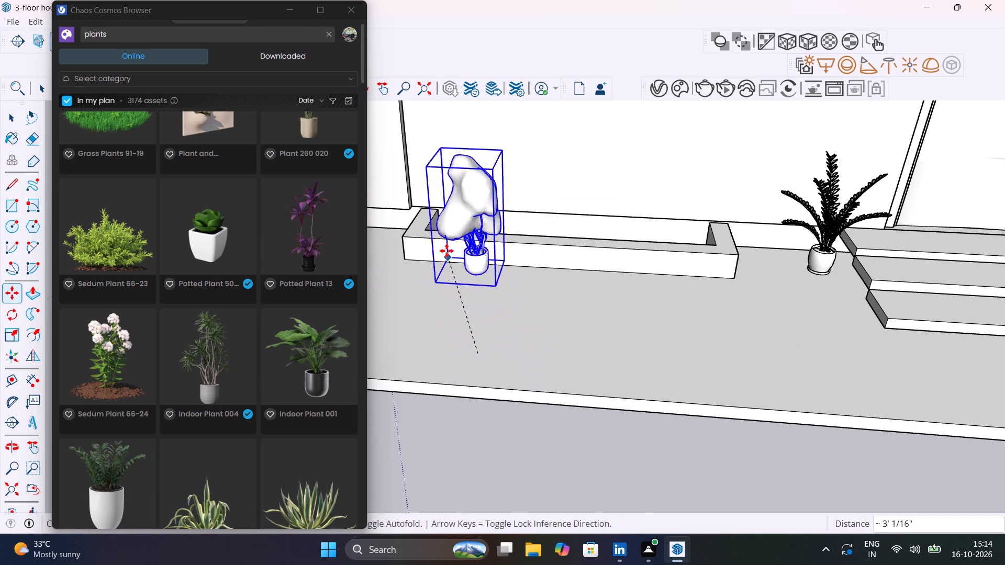
{"action": "middle_click_drag", "start_coordinate": [448, 228], "coordinate": [510, 340]}
{"action": "scroll", "coordinate": [428, 227], "scroll_direction": "up", "scroll_amount": 8}
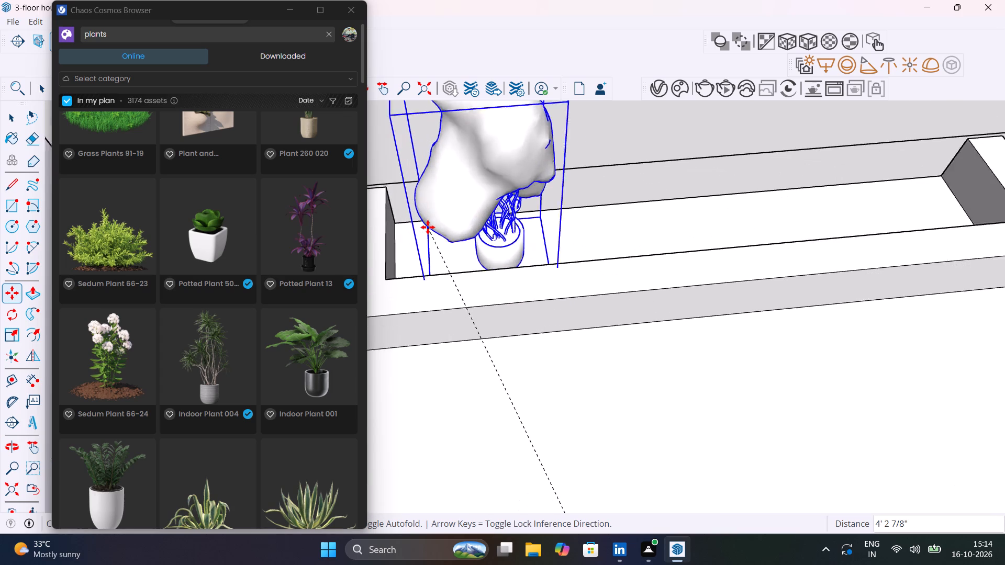
{"action": "scroll", "coordinate": [428, 227], "scroll_direction": "up", "scroll_amount": 2}
{"action": "middle_click_drag", "start_coordinate": [428, 227], "coordinate": [638, 272], "text": "shift"}
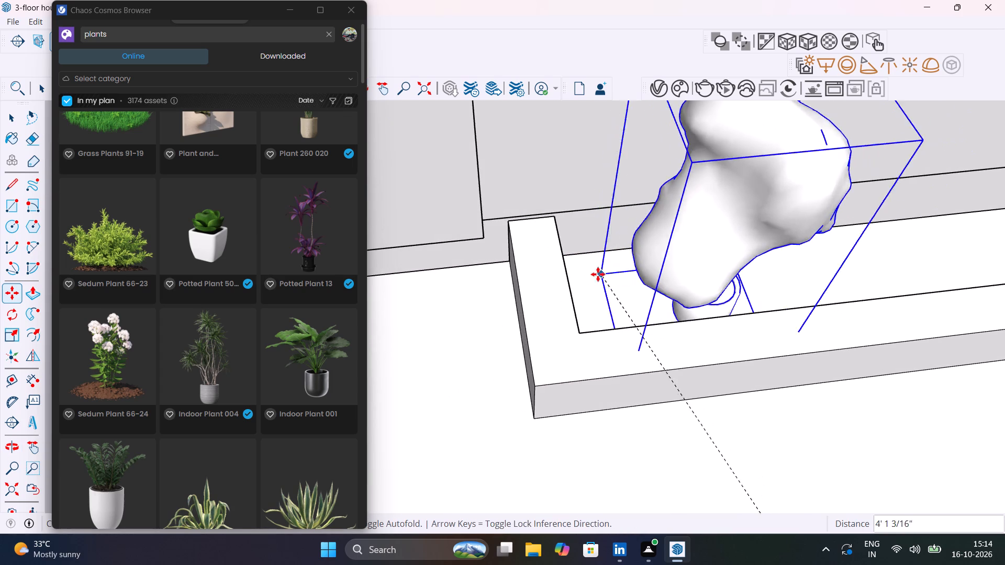
{"action": "scroll", "coordinate": [539, 255], "scroll_direction": "up", "scroll_amount": 9}
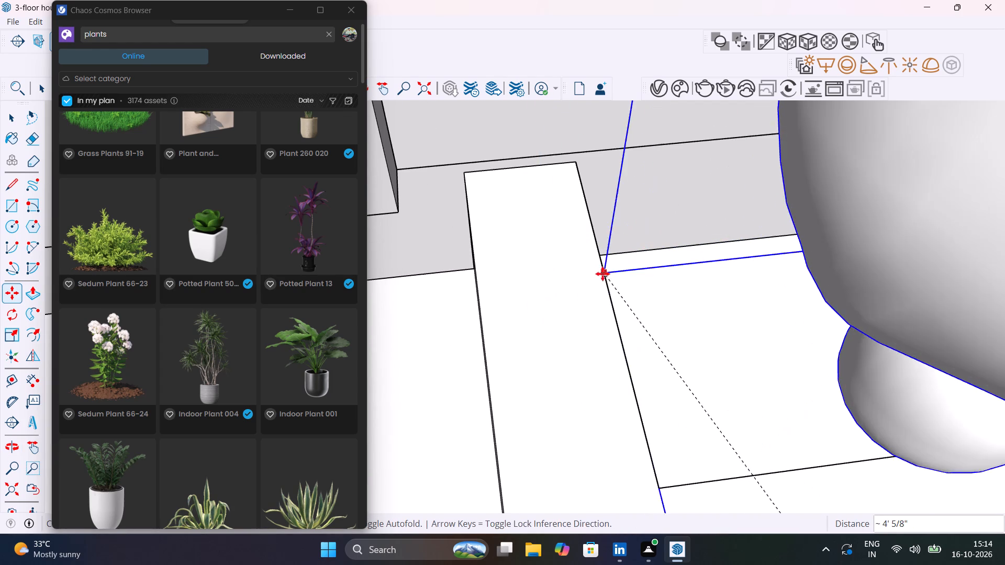
{"action": "left_click", "coordinate": [608, 257]}
Copy Indoor Plant 004 about 4' 1 3/8" along the planter tray to the end nearest the entrance steps.
{"action": "scroll", "coordinate": [615, 314], "scroll_direction": "down", "scroll_amount": 5}
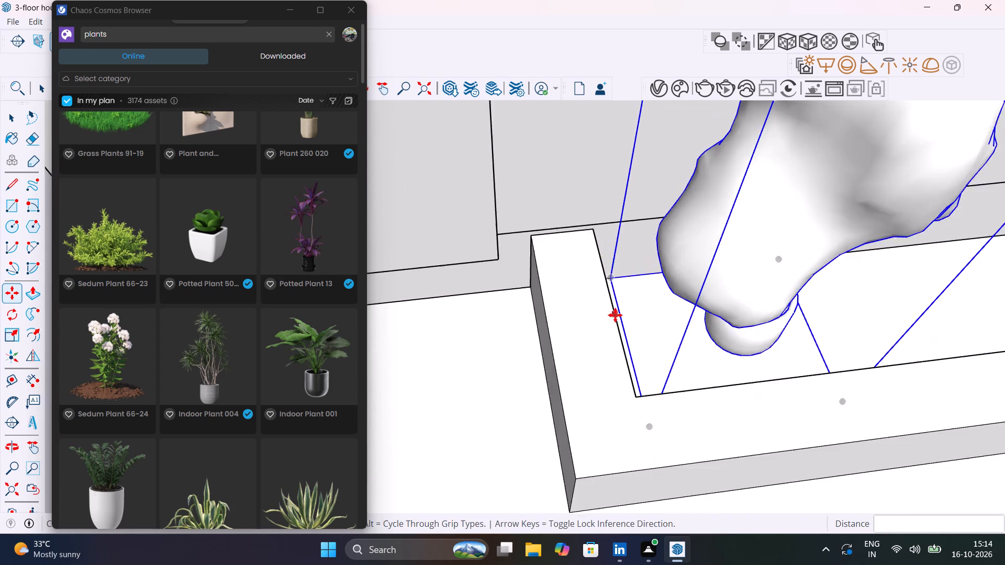
{"action": "scroll", "coordinate": [615, 315], "scroll_direction": "down", "scroll_amount": 16}
{"action": "middle_click_drag", "start_coordinate": [637, 324], "coordinate": [527, 266]}
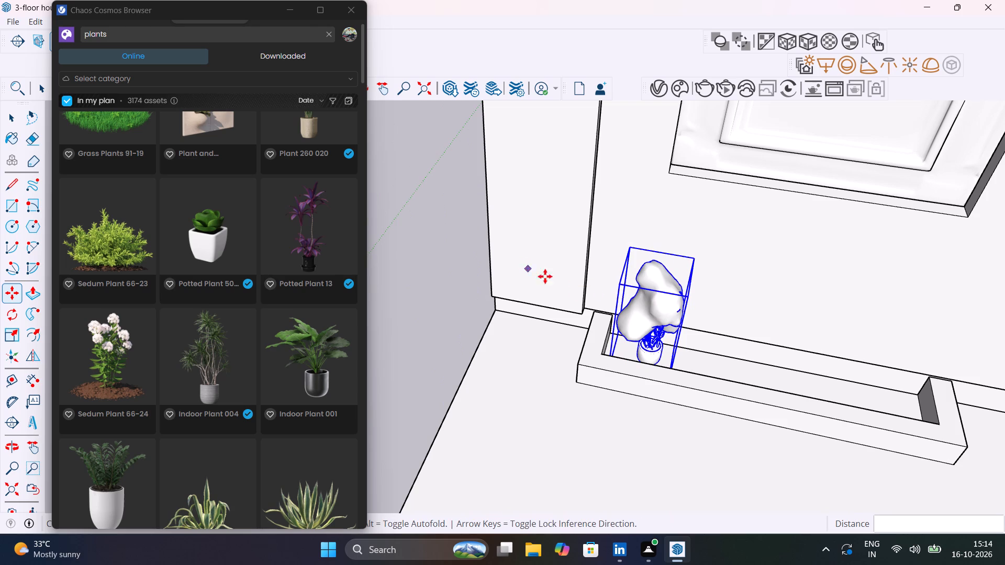
{"action": "middle_click_drag", "start_coordinate": [620, 328], "coordinate": [415, 275], "text": "shift"}
{"action": "left_click", "coordinate": [485, 295]}
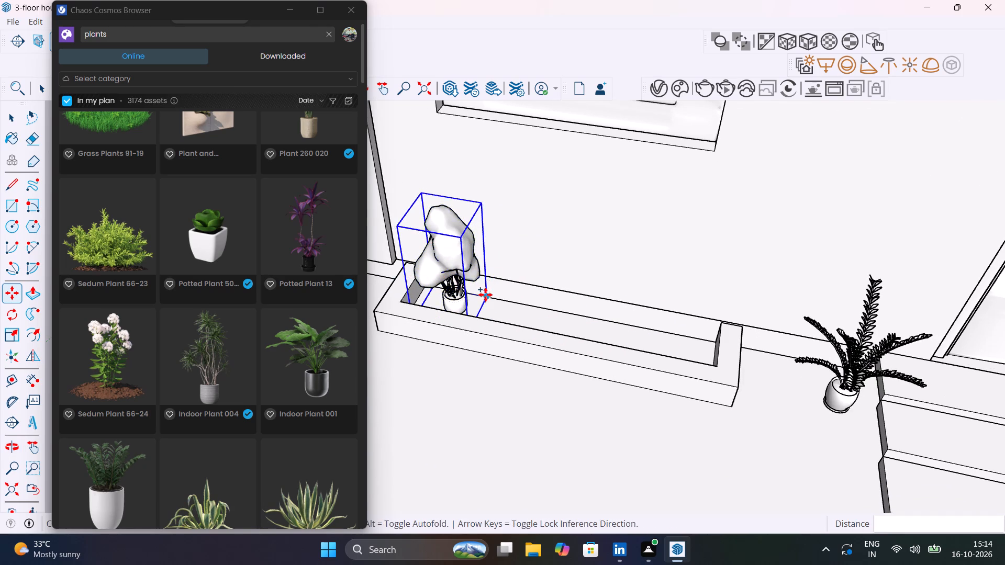
{"action": "left_click", "coordinate": [718, 335]}
{"action": "scroll", "coordinate": [618, 354], "scroll_direction": "down", "scroll_amount": 7}
{"action": "key", "text": "space"}
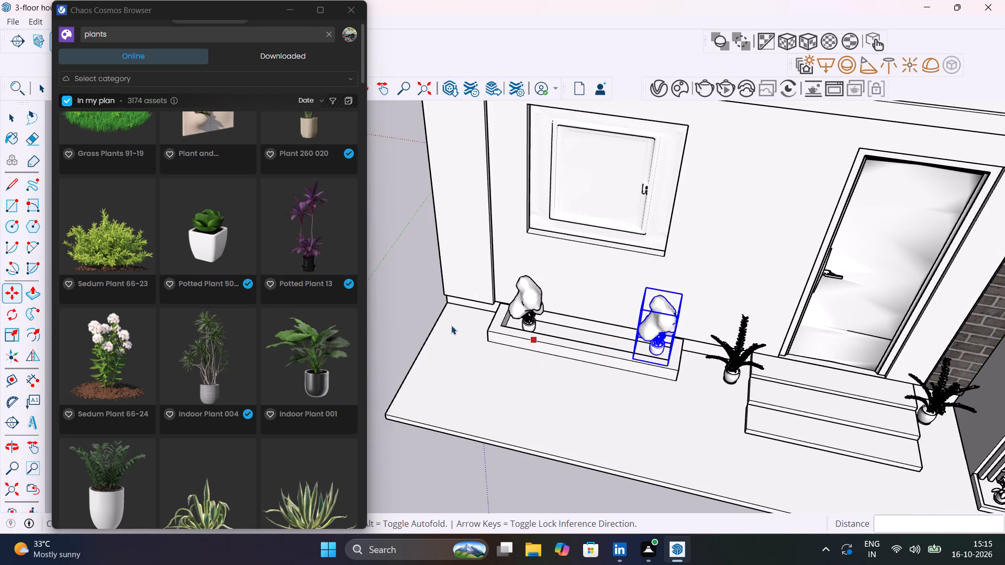
Download Sedum Plant 66-24 from the online library.
{"action": "left_click", "coordinate": [102, 343]}
{"action": "left_click", "coordinate": [115, 354]}
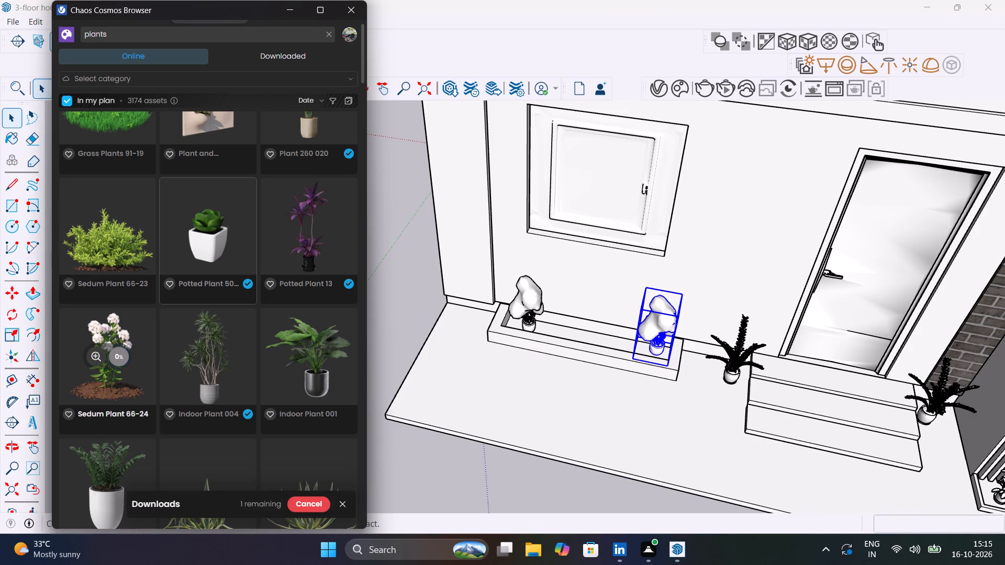
Import Potted Plant 50-12 and place it in the planter tray between the two indoor plants, closer to the one near the steps.
{"action": "scroll", "coordinate": [177, 269], "scroll_direction": "up", "scroll_amount": 3}
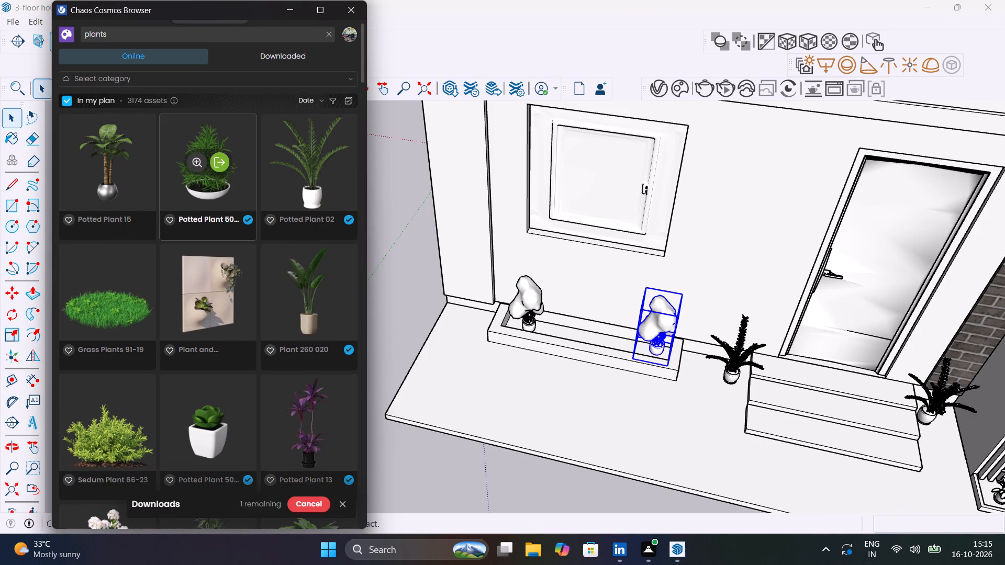
{"action": "left_click", "coordinate": [219, 175]}
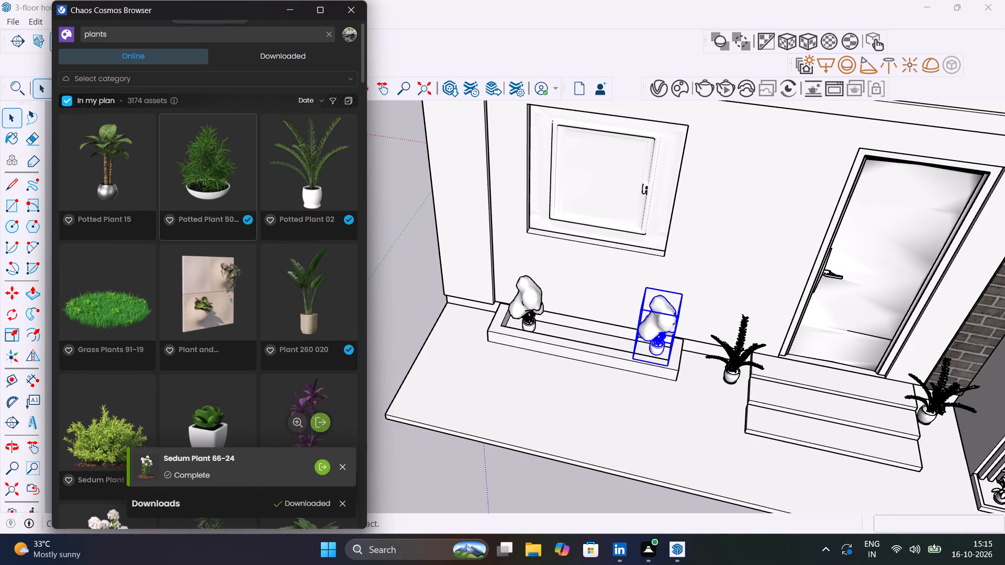
{"action": "left_click", "coordinate": [224, 159]}
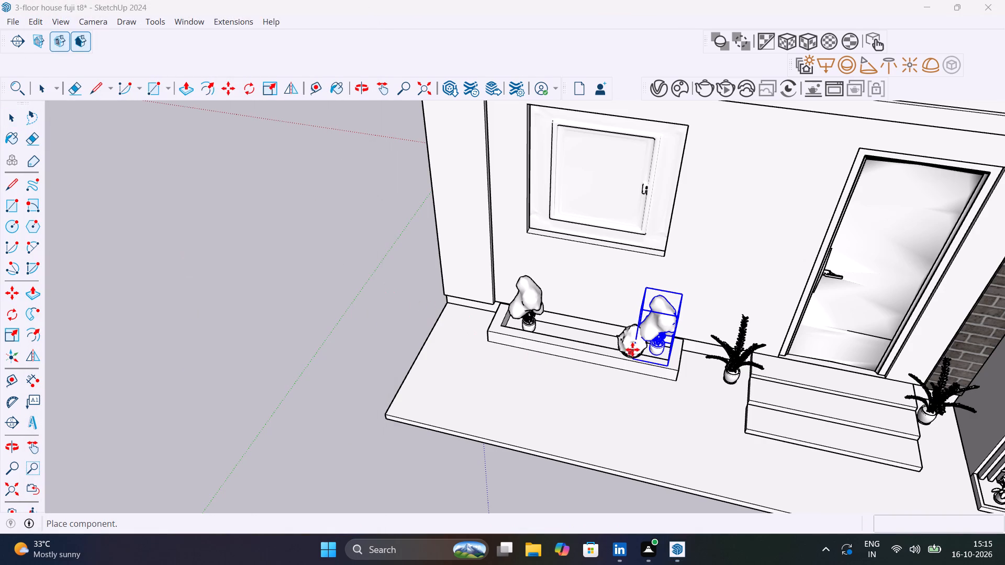
{"action": "scroll", "coordinate": [610, 336], "scroll_direction": "up", "scroll_amount": 18}
{"action": "middle_click_drag", "start_coordinate": [635, 382], "coordinate": [656, 384]}
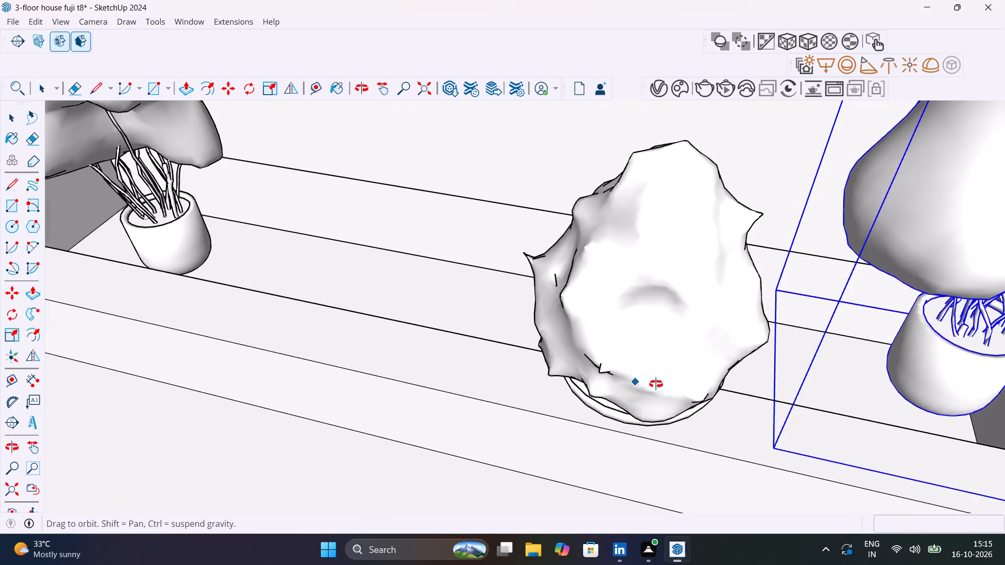
{"action": "middle_click_drag", "start_coordinate": [656, 384], "coordinate": [845, 410]}
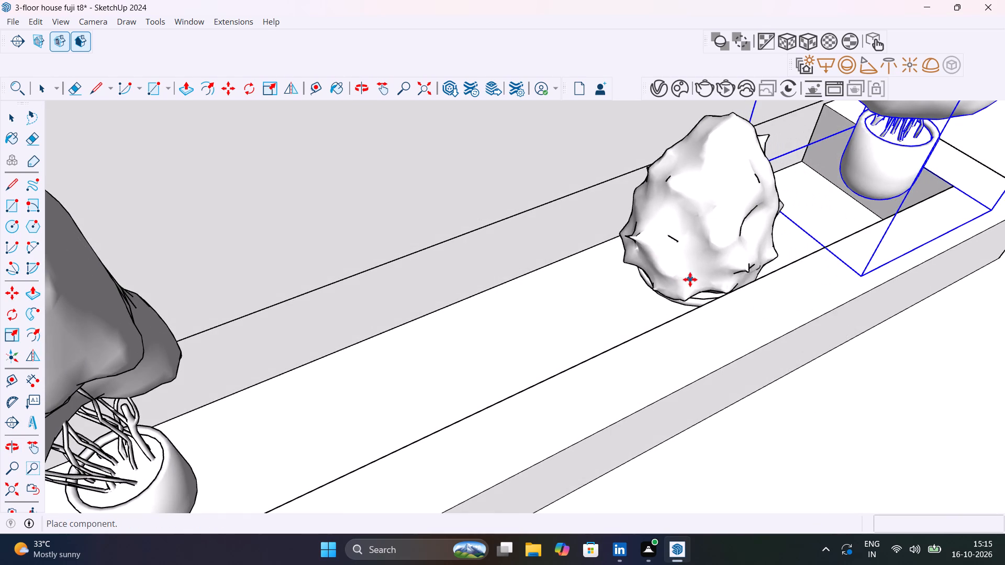
{"action": "left_click", "coordinate": [669, 282]}
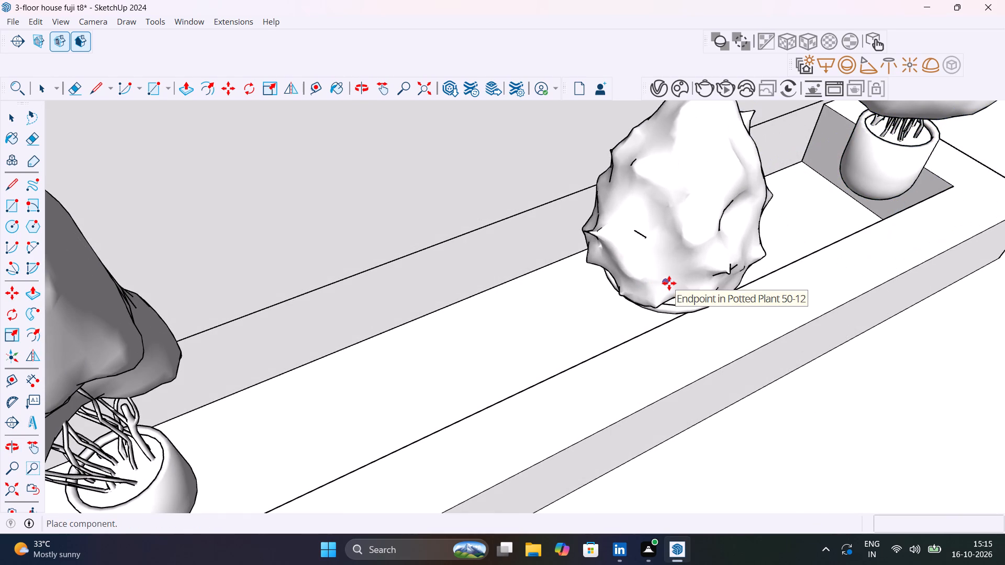
Scale Potted Plant 50-12 up uniformly to about 1.24.
{"action": "key", "text": "s"}
{"action": "scroll", "coordinate": [678, 245], "scroll_direction": "down", "scroll_amount": 6}
{"action": "key", "text": "s"}
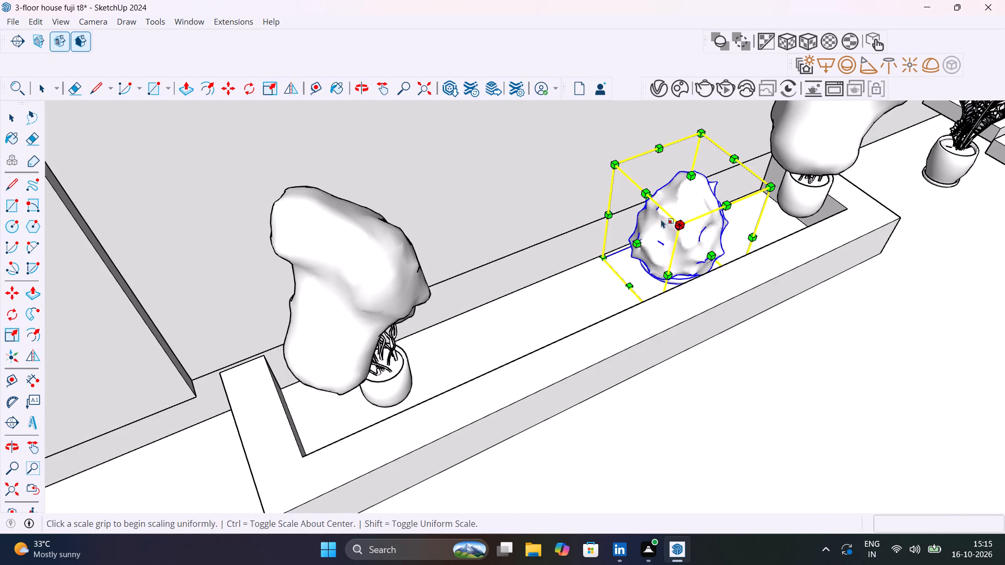
{"action": "left_click", "coordinate": [615, 166]}
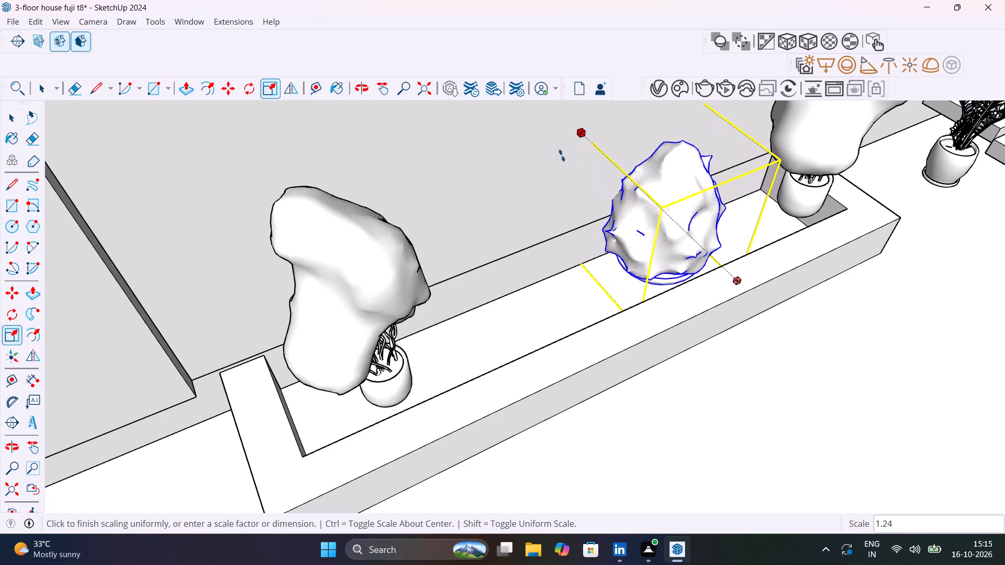
{"action": "left_click", "coordinate": [562, 155]}
{"action": "key", "text": "space"}
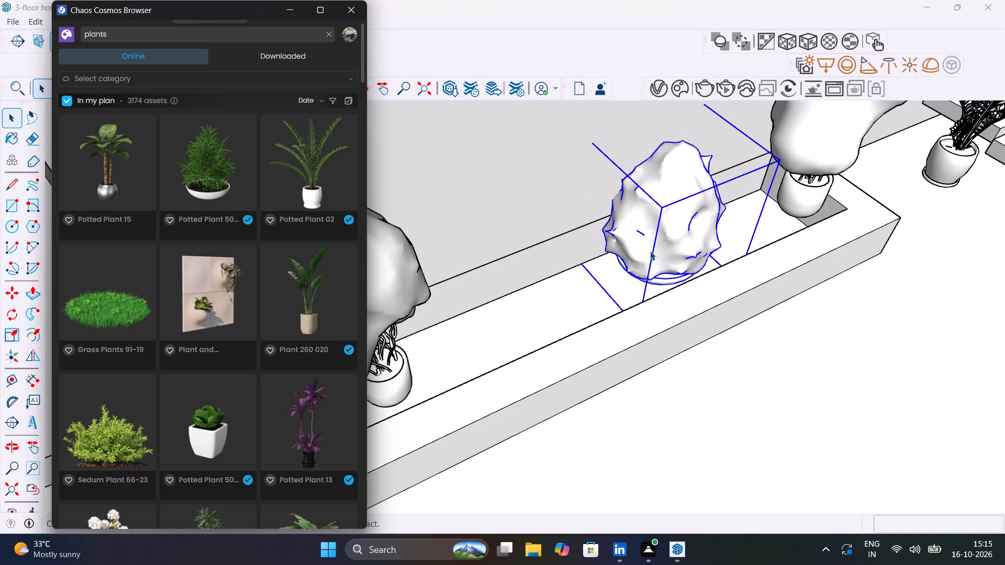
Move Potted Plant 50-12 about 7 3/16" along the planter tray toward the indoor plant nearest the entrance steps.
{"action": "middle_click_drag", "start_coordinate": [656, 252], "coordinate": [741, 270]}
{"action": "left_click", "coordinate": [655, 209]}
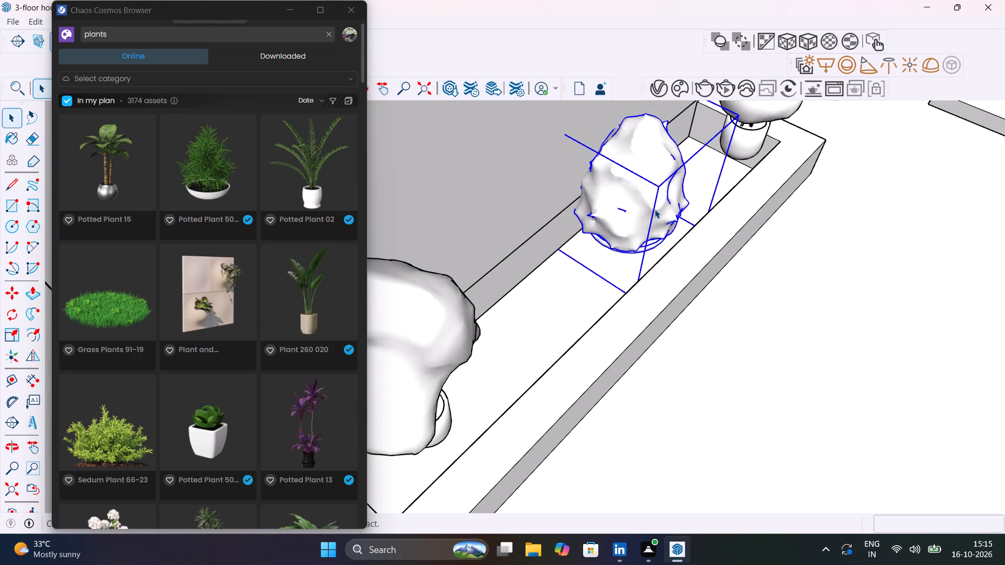
{"action": "key", "text": "m"}
{"action": "left_click", "coordinate": [720, 184]}
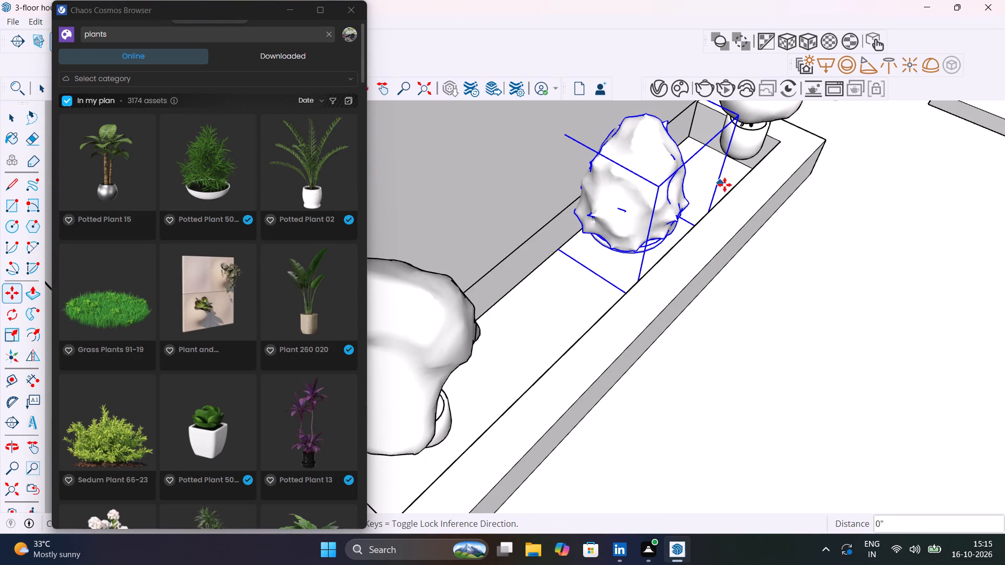
{"action": "scroll", "coordinate": [727, 184], "scroll_direction": "up", "scroll_amount": 9}
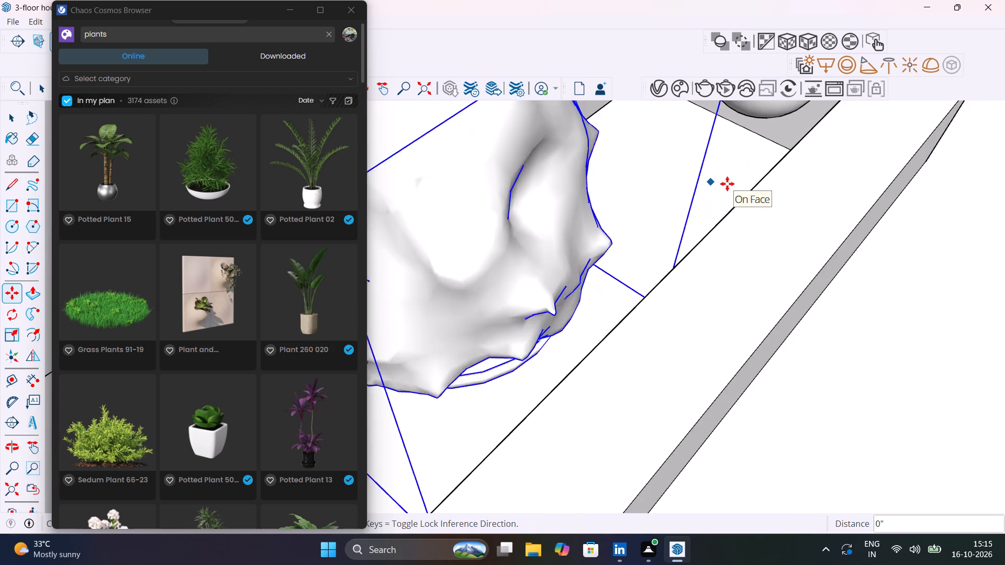
{"action": "middle_click_drag", "start_coordinate": [711, 201], "coordinate": [890, 84]}
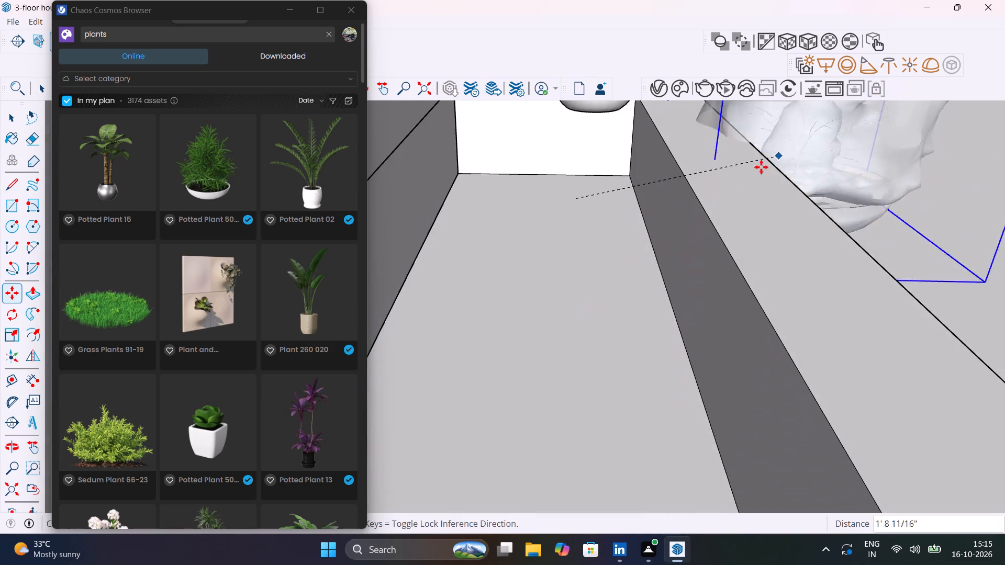
{"action": "scroll", "coordinate": [660, 161], "scroll_direction": "up", "scroll_amount": 10}
{"action": "middle_click_drag", "start_coordinate": [672, 174], "coordinate": [438, 215]}
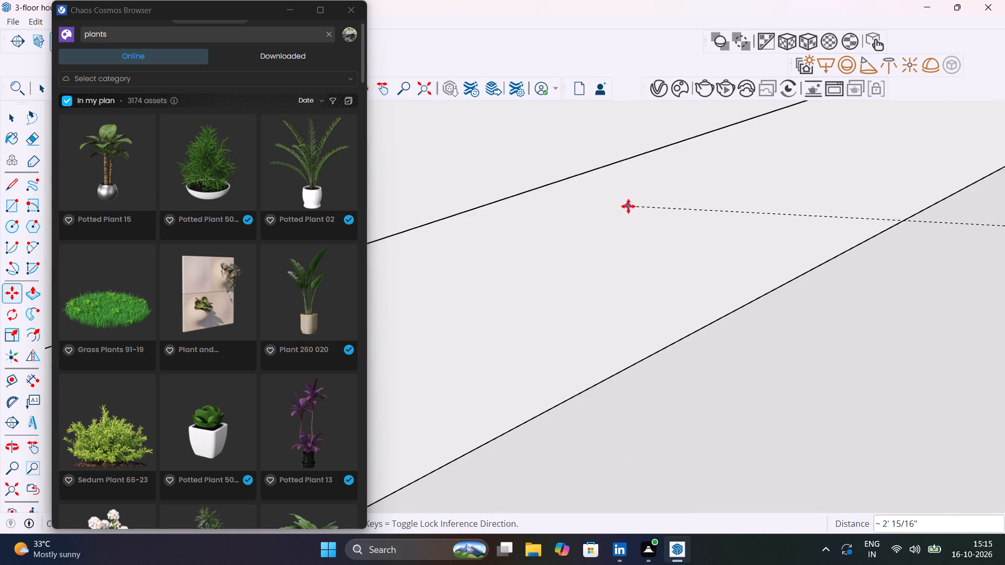
{"action": "scroll", "coordinate": [628, 206], "scroll_direction": "down", "scroll_amount": 20}
{"action": "scroll", "coordinate": [628, 206], "scroll_direction": "down", "scroll_amount": 7}
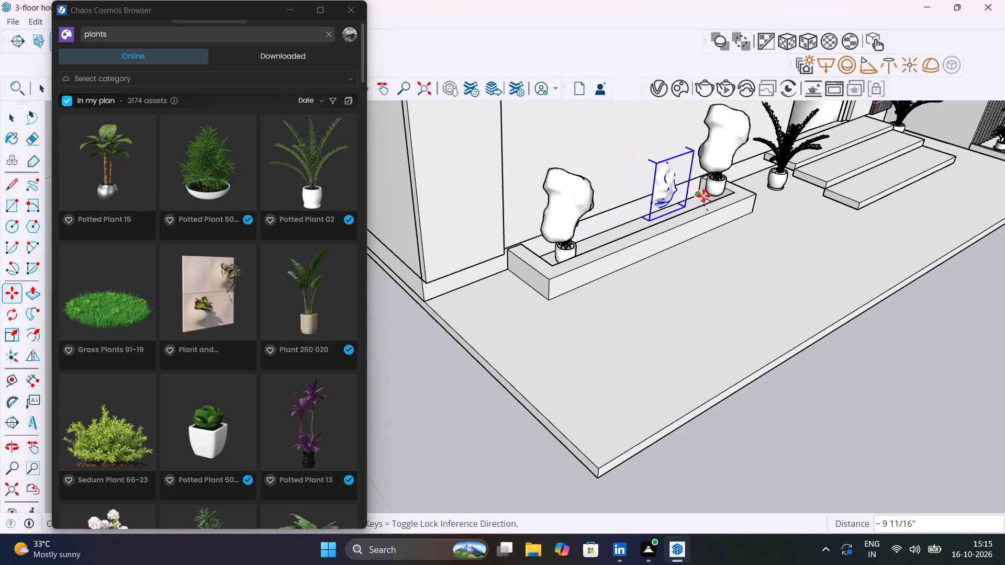
{"action": "scroll", "coordinate": [702, 199], "scroll_direction": "up", "scroll_amount": 16}
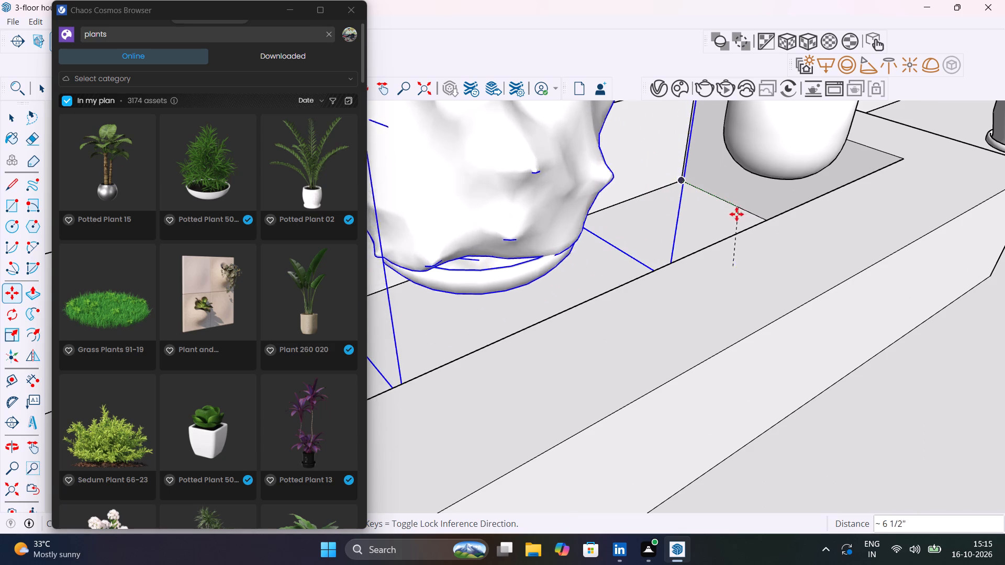
{"action": "left_click", "coordinate": [842, 201]}
{"action": "scroll", "coordinate": [813, 266], "scroll_direction": "down", "scroll_amount": 15}
{"action": "key", "text": "space"}
{"action": "left_click", "coordinate": [850, 340]}
{"action": "scroll", "coordinate": [852, 333], "scroll_direction": "down", "scroll_amount": 4}
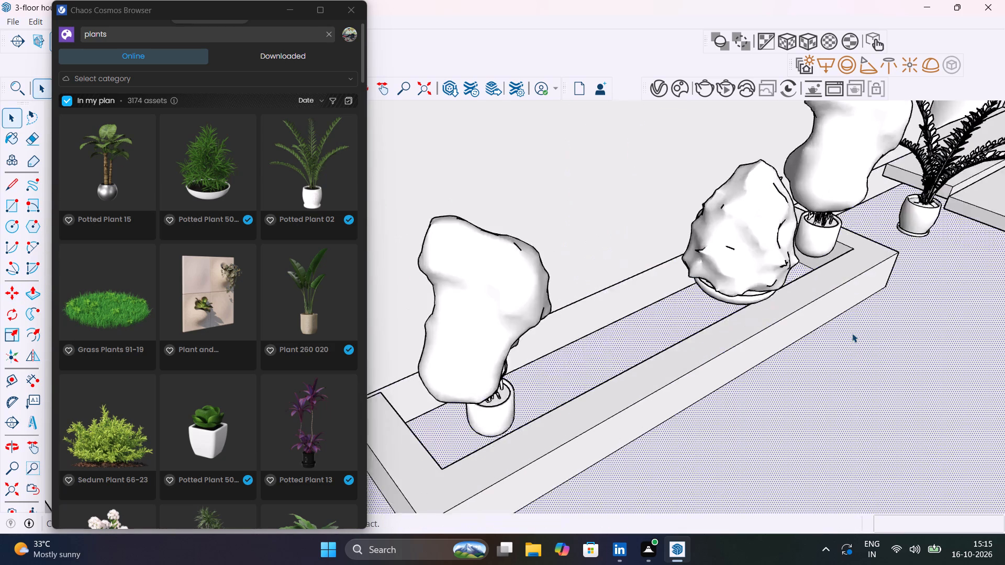
Move Potted Plant 50-12 about 6 9/16" down by its lower bounding-box corner so it sits inside the planter tray.
{"action": "scroll", "coordinate": [852, 333], "scroll_direction": "down", "scroll_amount": 11}
{"action": "middle_click_drag", "start_coordinate": [853, 359], "coordinate": [816, 291]}
{"action": "scroll", "coordinate": [853, 359], "scroll_direction": "down", "scroll_amount": 1}
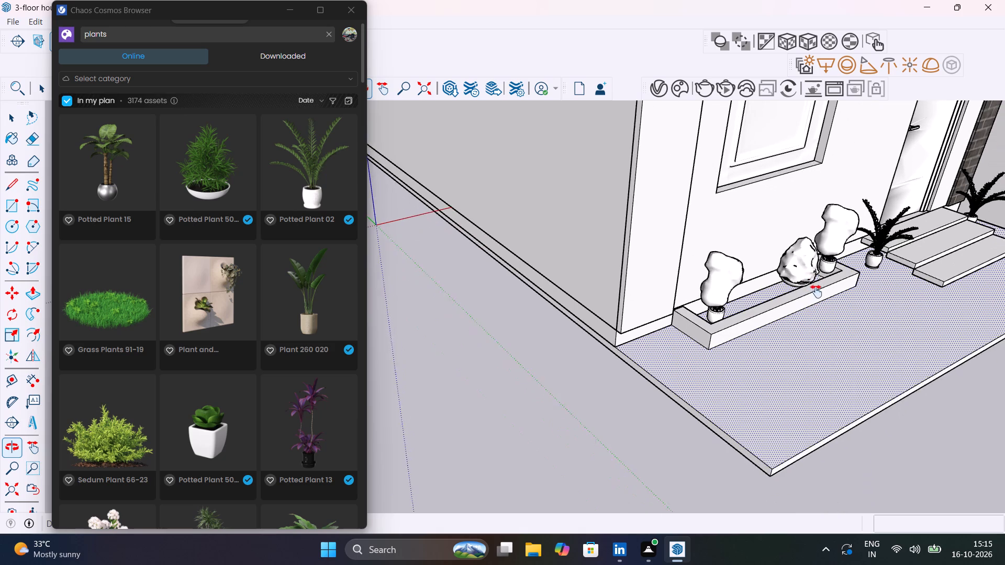
{"action": "middle_click_drag", "start_coordinate": [816, 291], "coordinate": [817, 291]}
{"action": "scroll", "coordinate": [817, 291], "scroll_direction": "up", "scroll_amount": 1, "text": "shift"}
{"action": "left_click", "coordinate": [549, 465]}
{"action": "scroll", "coordinate": [815, 265], "scroll_direction": "up", "scroll_amount": 4}
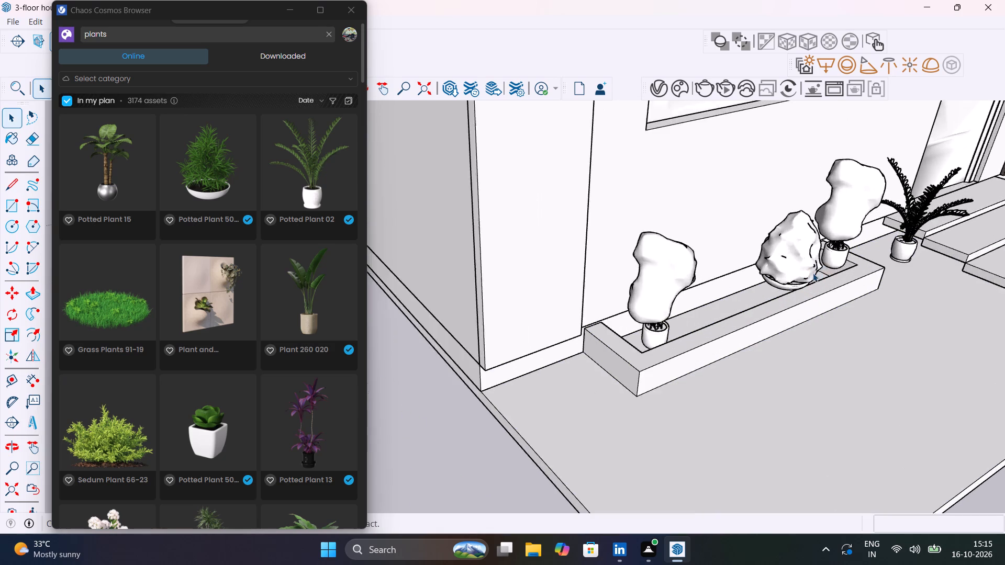
{"action": "scroll", "coordinate": [813, 273], "scroll_direction": "up", "scroll_amount": 7}
{"action": "middle_click_drag", "start_coordinate": [803, 282], "coordinate": [910, 211]}
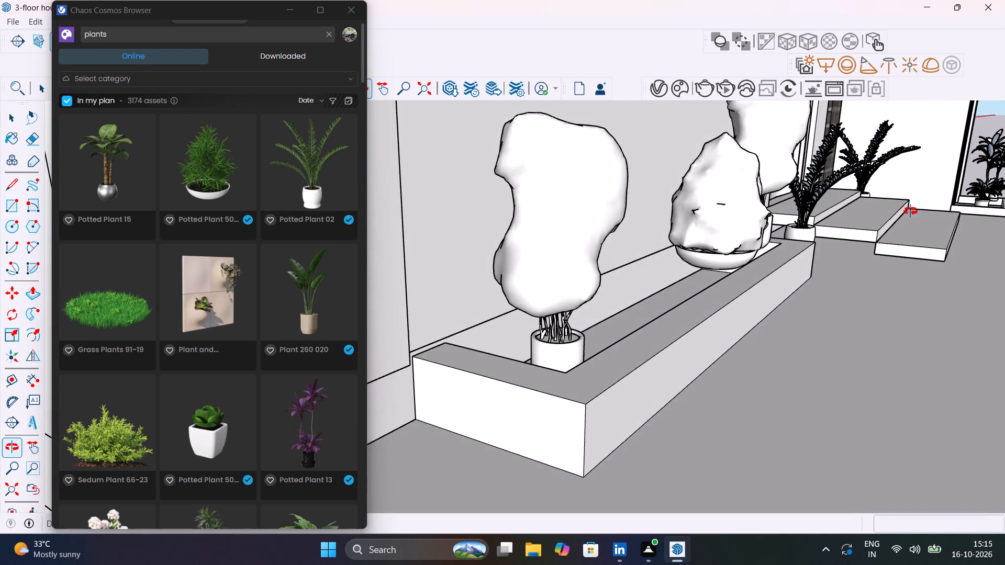
{"action": "middle_click_drag", "start_coordinate": [910, 211], "coordinate": [974, 199]}
{"action": "scroll", "coordinate": [649, 259], "scroll_direction": "up", "scroll_amount": 8}
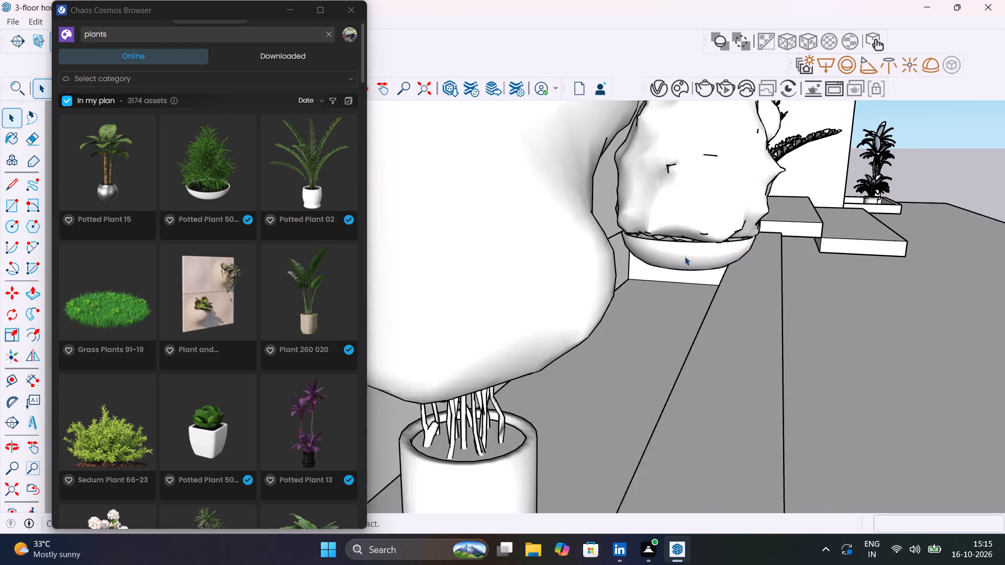
{"action": "middle_click_drag", "start_coordinate": [690, 256], "coordinate": [710, 245]}
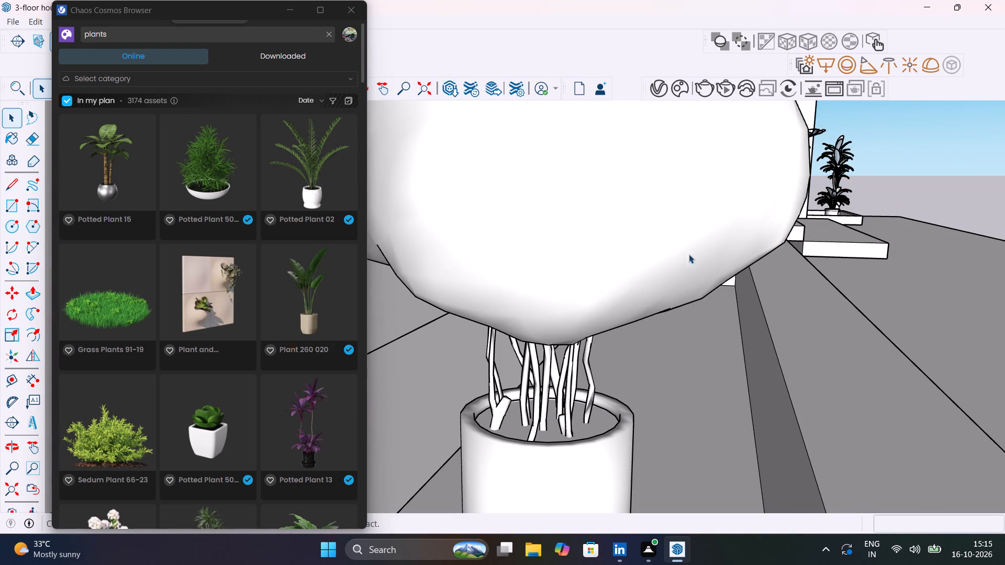
{"action": "middle_click_drag", "start_coordinate": [724, 263], "coordinate": [600, 299]}
{"action": "left_click", "coordinate": [910, 191]}
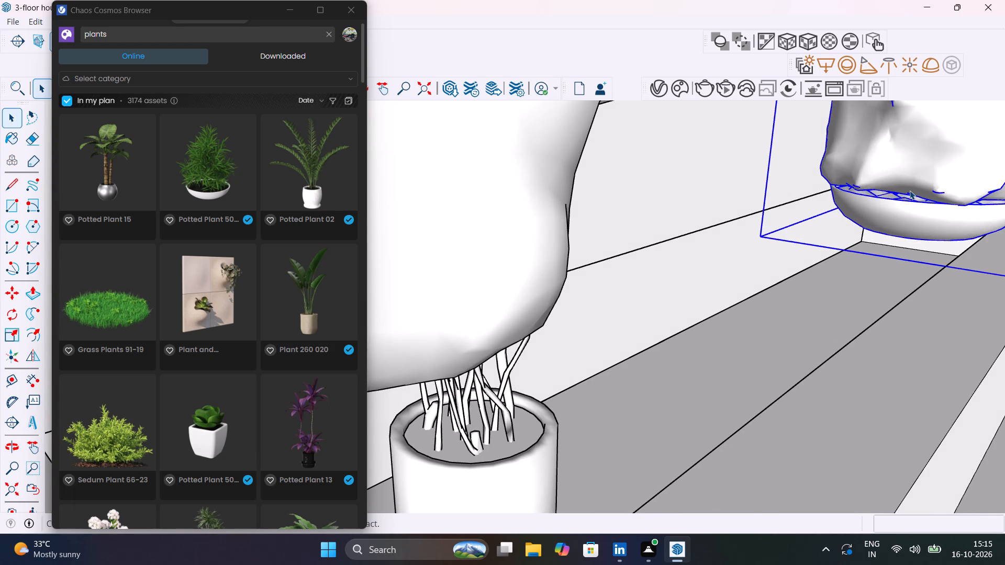
{"action": "key", "text": "m"}
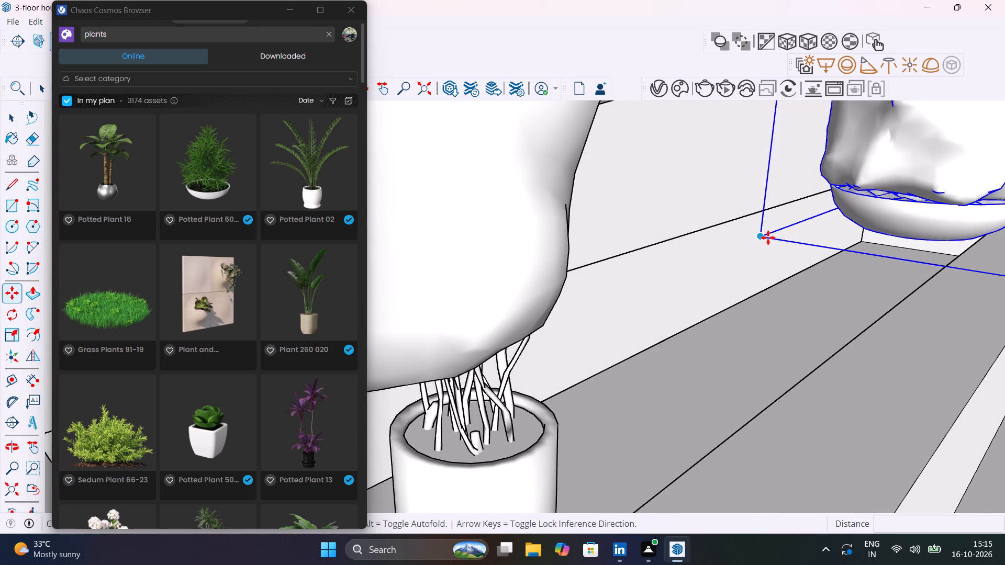
{"action": "left_click", "coordinate": [768, 238]}
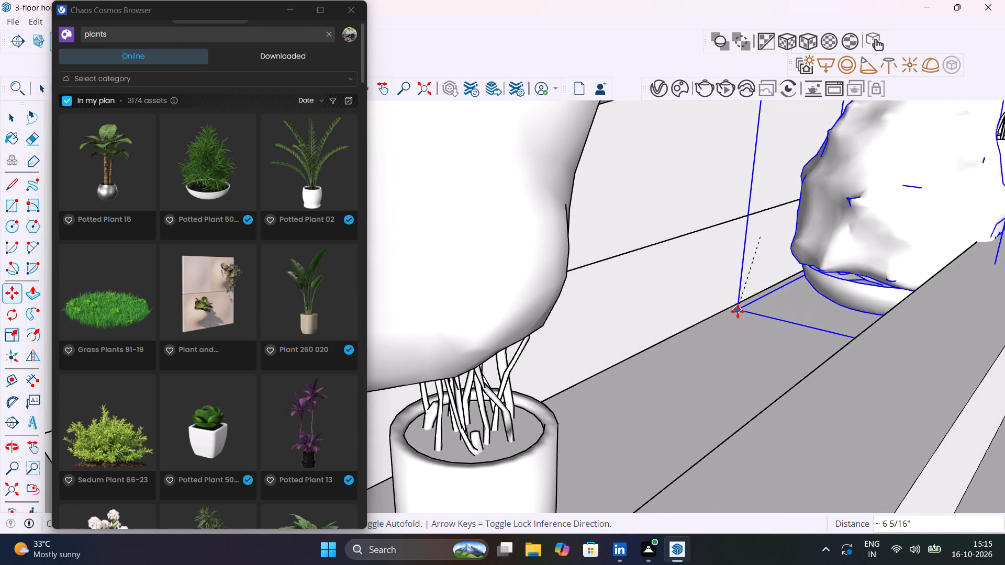
{"action": "left_click", "coordinate": [729, 305]}
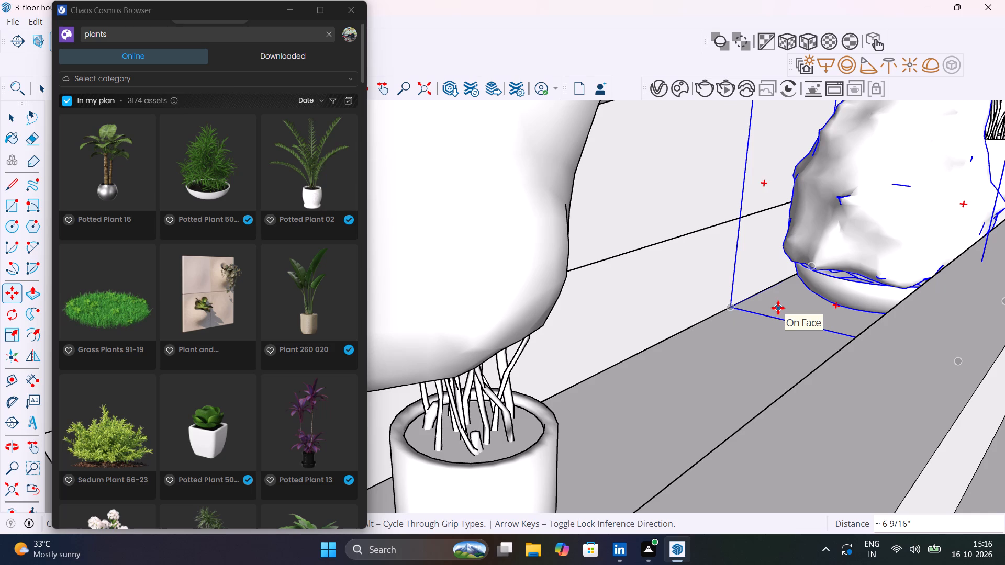
{"action": "key", "text": "space"}
{"action": "scroll", "coordinate": [779, 309], "scroll_direction": "down", "scroll_amount": 11}
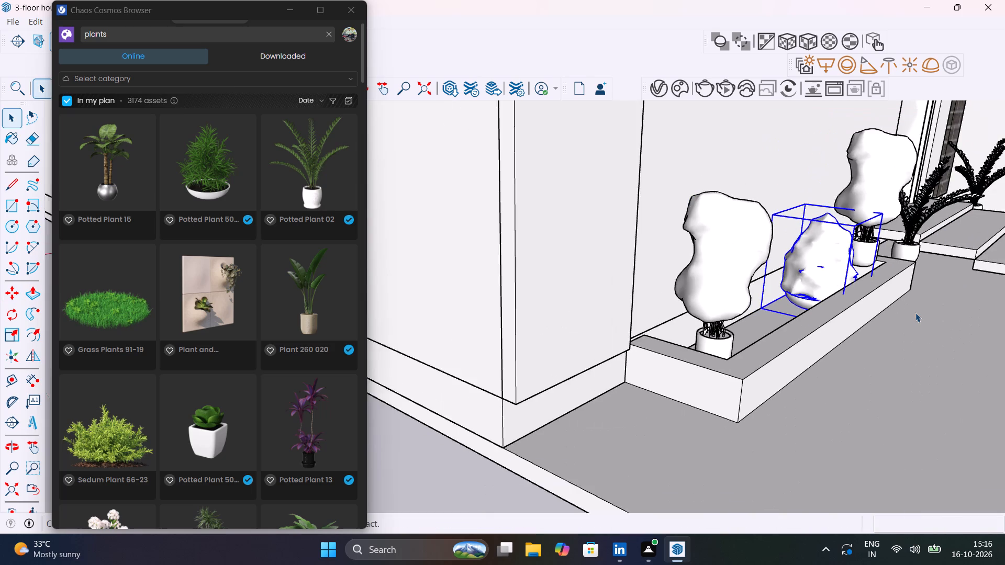
{"action": "scroll", "coordinate": [915, 313], "scroll_direction": "down", "scroll_amount": 5}
{"action": "left_click", "coordinate": [634, 429]}
Move the Indoor Plant 004 nearest the steps about 2 1/16" within the tray, toward Potted Plant 50-12.
{"action": "scroll", "coordinate": [875, 278], "scroll_direction": "up", "scroll_amount": 9}
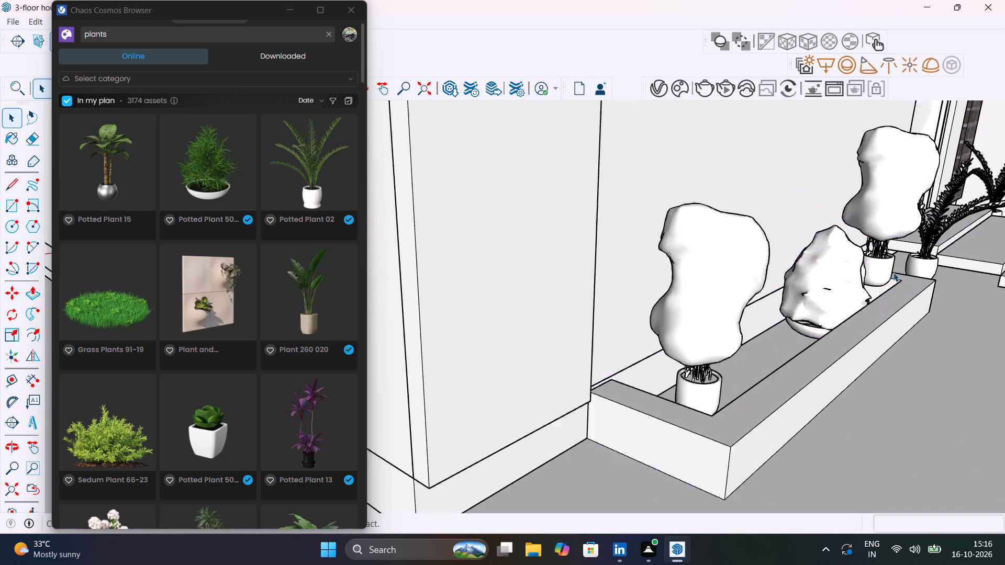
{"action": "scroll", "coordinate": [894, 273], "scroll_direction": "up", "scroll_amount": 14}
{"action": "middle_click_drag", "start_coordinate": [895, 284], "coordinate": [831, 315]}
{"action": "left_click", "coordinate": [779, 313]}
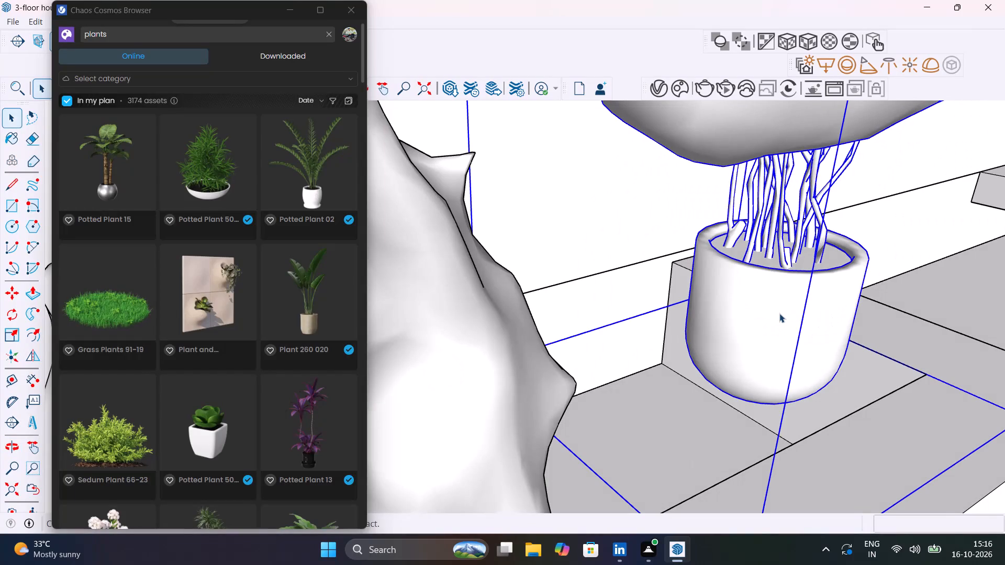
{"action": "key", "text": "m"}
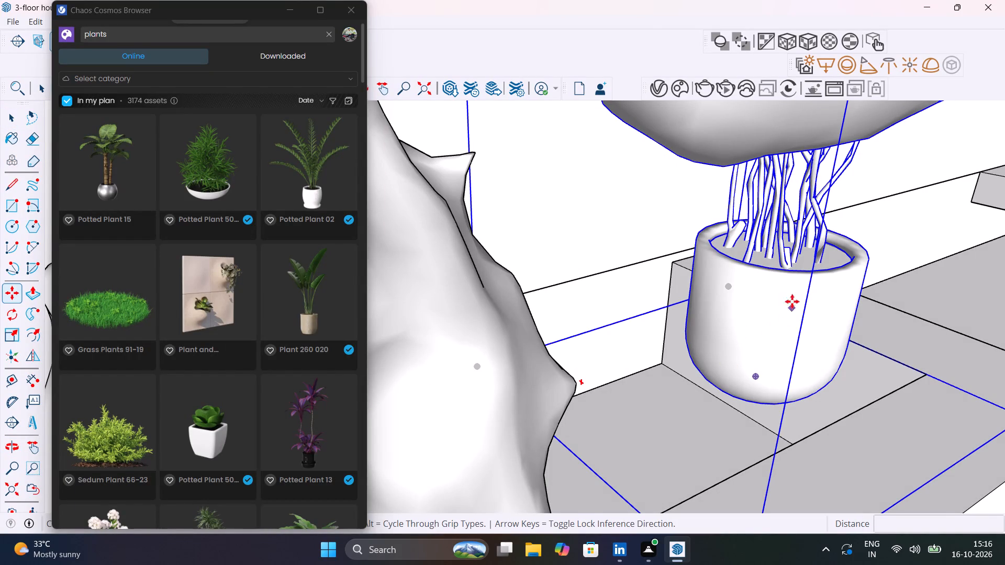
{"action": "left_click", "coordinate": [794, 256]}
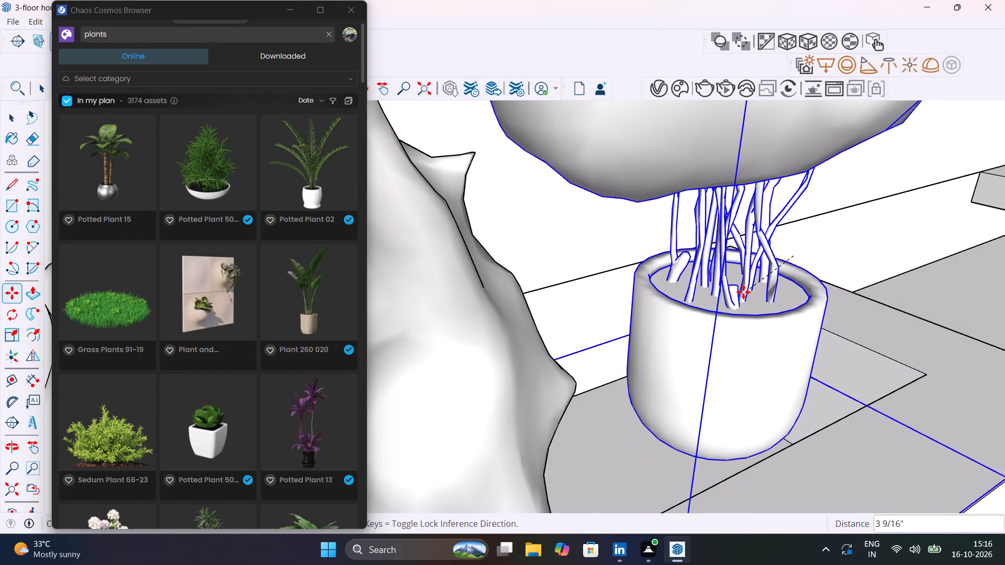
{"action": "middle_click_drag", "start_coordinate": [742, 288], "coordinate": [656, 253]}
{"action": "scroll", "coordinate": [656, 253], "scroll_direction": "up", "scroll_amount": 1}
{"action": "middle_click_drag", "start_coordinate": [688, 237], "coordinate": [731, 323]}
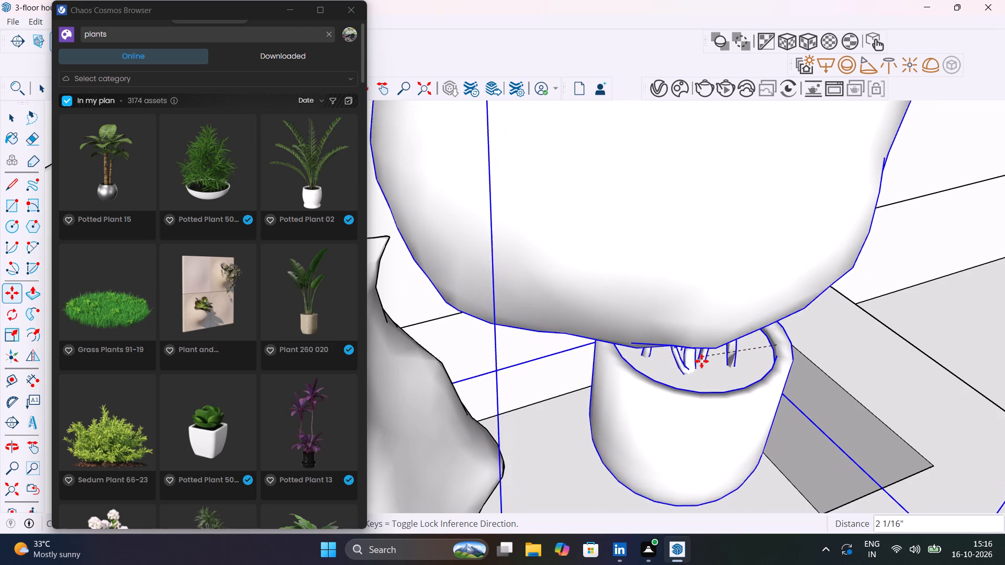
{"action": "left_click", "coordinate": [701, 361]}
{"action": "scroll", "coordinate": [721, 385], "scroll_direction": "down", "scroll_amount": 20}
{"action": "scroll", "coordinate": [721, 385], "scroll_direction": "down", "scroll_amount": 2}
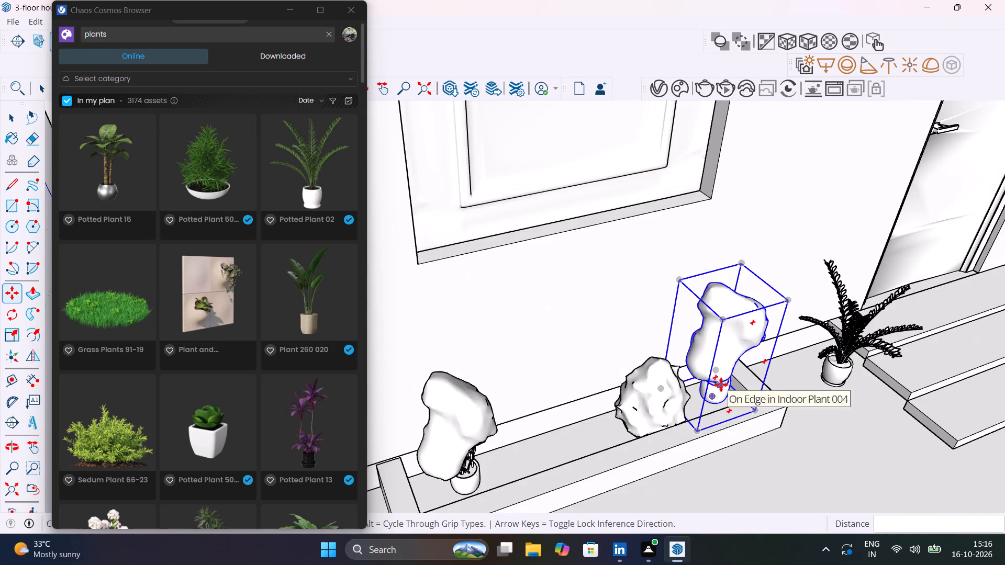
{"action": "key", "text": "space"}
{"action": "scroll", "coordinate": [721, 385], "scroll_direction": "down", "scroll_amount": 16}
{"action": "left_click", "coordinate": [539, 425]}
Copy Potted Plant 02 from beside the entrance steps about 5' 7/8" into the planter tray, between the far Indoor Plant 004 and Potted Plant 50-12.
{"action": "scroll", "coordinate": [599, 406], "scroll_direction": "down", "scroll_amount": 1}
{"action": "middle_click_drag", "start_coordinate": [599, 405], "coordinate": [538, 323]}
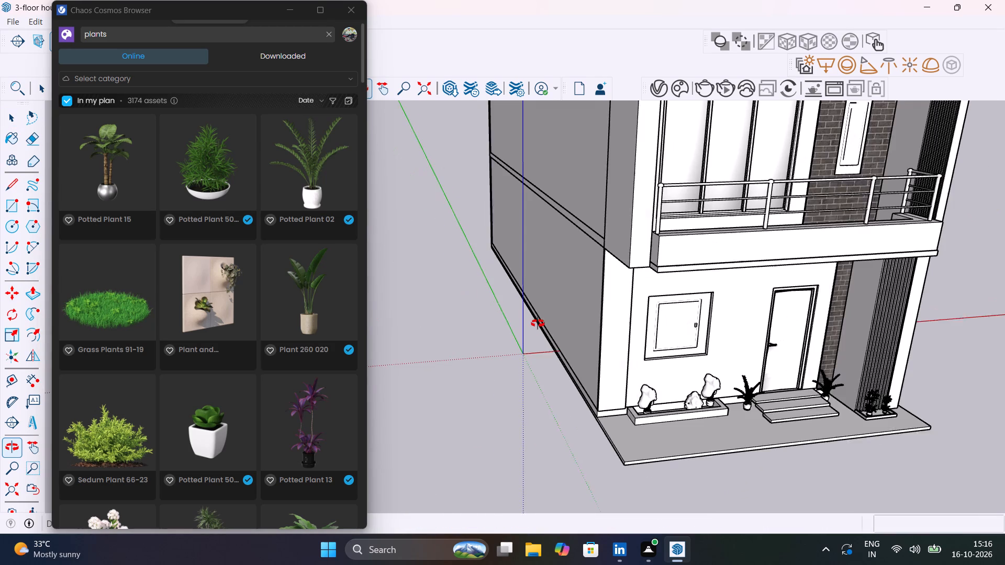
{"action": "middle_click_drag", "start_coordinate": [538, 323], "coordinate": [465, 284]}
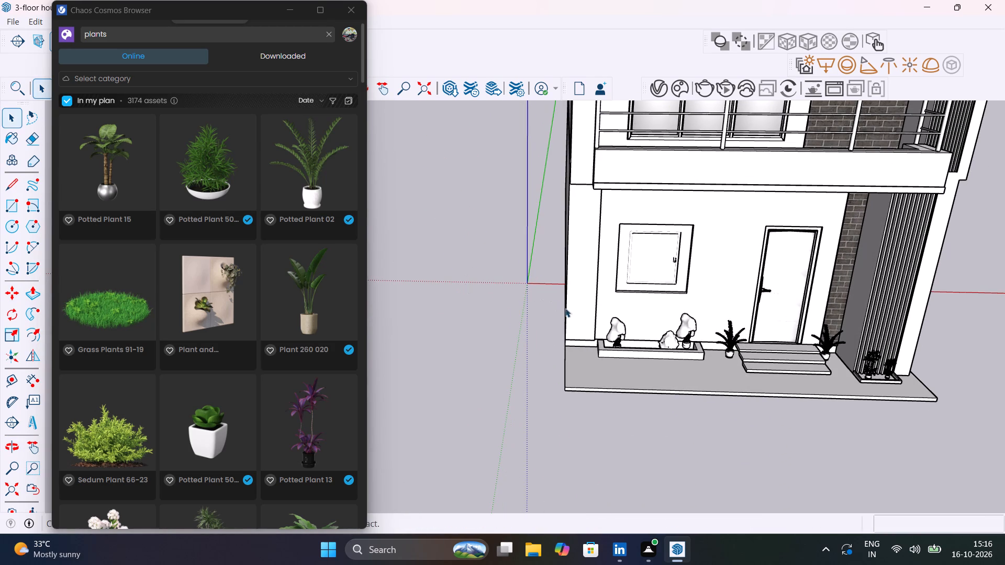
{"action": "scroll", "coordinate": [740, 344], "scroll_direction": "up", "scroll_amount": 9}
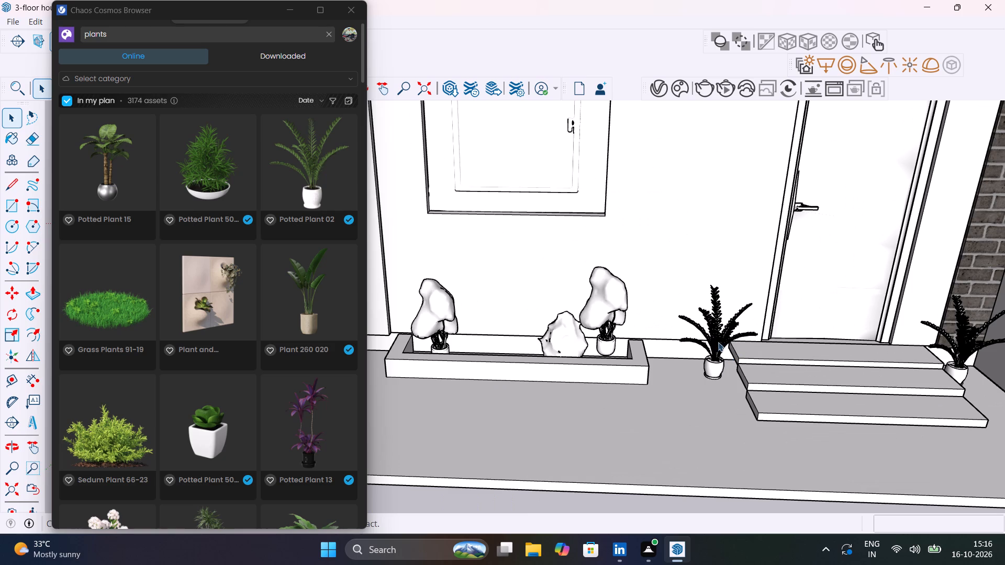
{"action": "left_click", "coordinate": [718, 336]}
{"action": "key", "text": "m"}
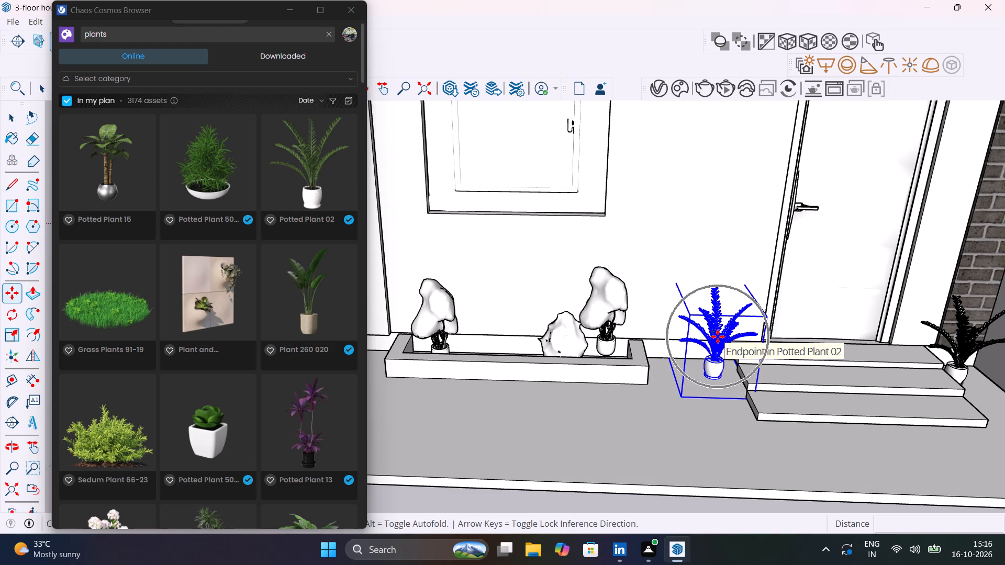
{"action": "left_click", "coordinate": [683, 401]}
{"action": "scroll", "coordinate": [466, 352], "scroll_direction": "up", "scroll_amount": 9}
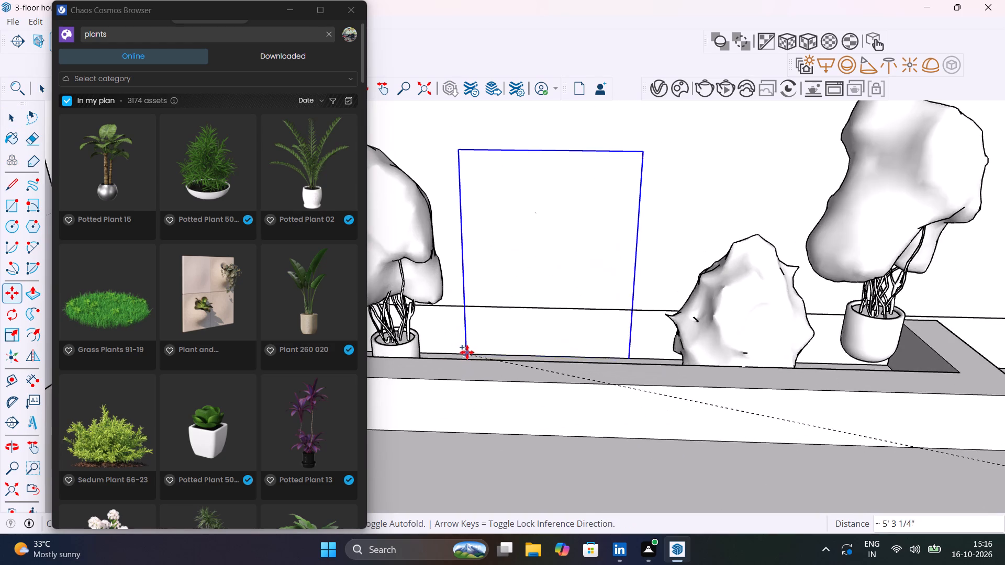
{"action": "middle_click_drag", "start_coordinate": [467, 351], "coordinate": [476, 425]}
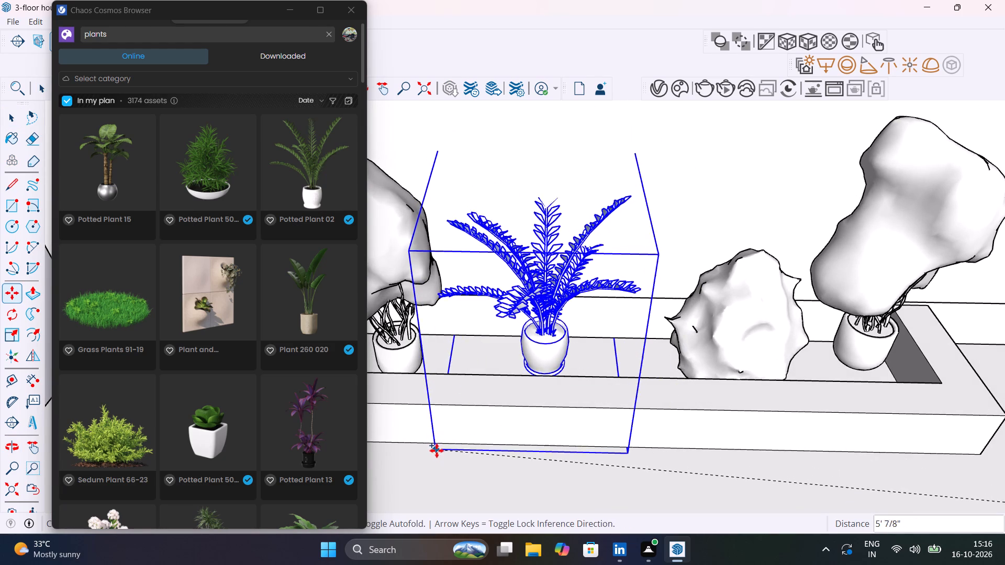
{"action": "left_click", "coordinate": [442, 453]}
{"action": "scroll", "coordinate": [532, 413], "scroll_direction": "down", "scroll_amount": 8}
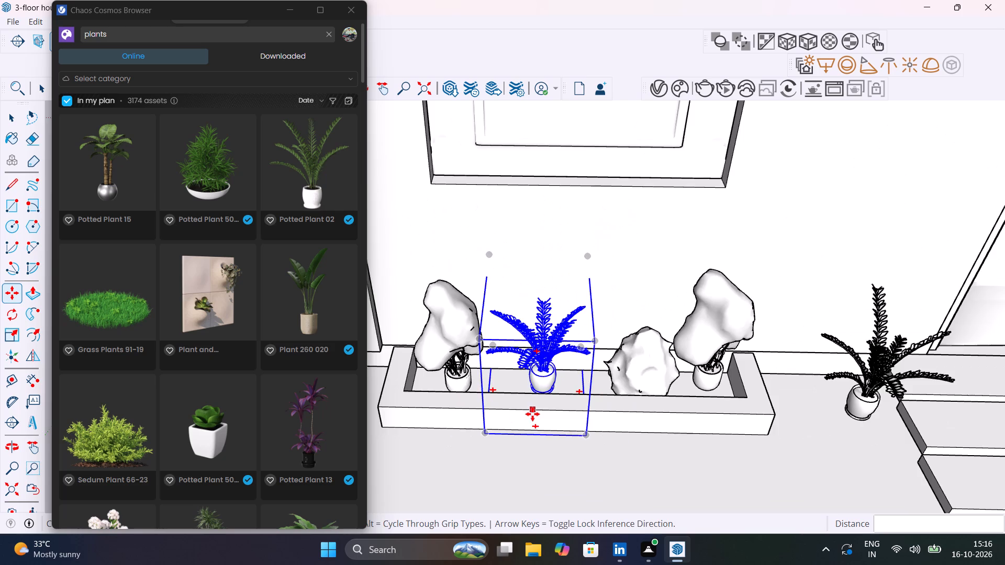
{"action": "scroll", "coordinate": [532, 414], "scroll_direction": "down", "scroll_amount": 7}
{"action": "key", "text": "space"}
{"action": "scroll", "coordinate": [532, 413], "scroll_direction": "down", "scroll_amount": 13}
{"action": "left_click", "coordinate": [446, 393]}
Examine the arrangement of plants along the front entrance from several angles.
{"action": "scroll", "coordinate": [552, 414], "scroll_direction": "up", "scroll_amount": 9}
{"action": "middle_click_drag", "start_coordinate": [553, 414], "coordinate": [601, 361], "text": "shift"}
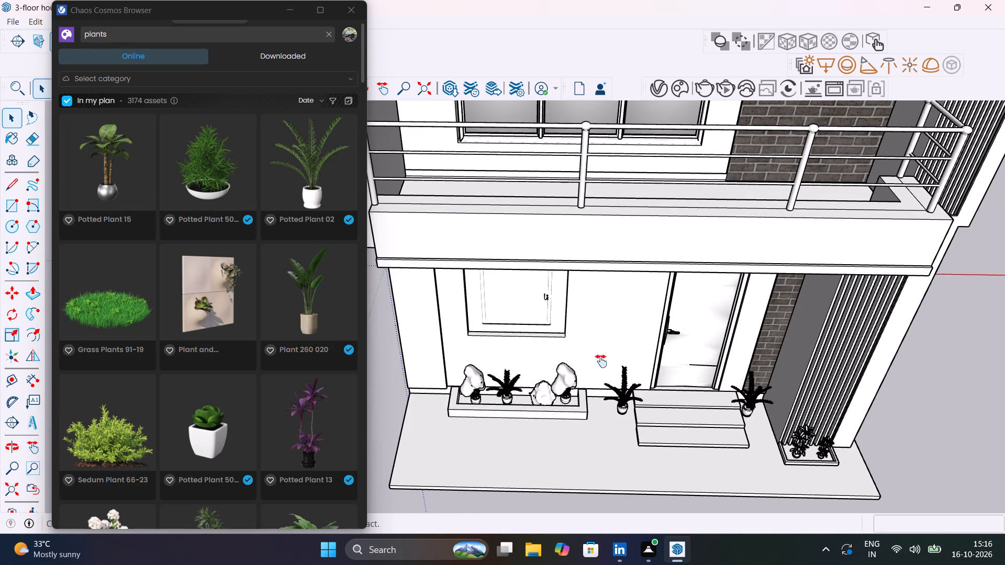
{"action": "middle_click_drag", "start_coordinate": [601, 361], "coordinate": [758, 273], "text": "shift"}
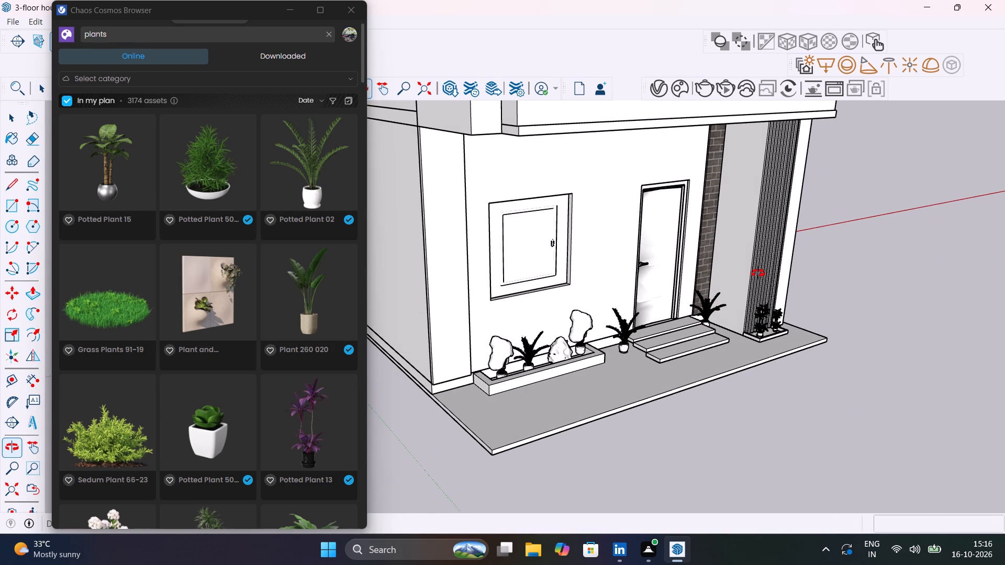
{"action": "middle_click_drag", "start_coordinate": [758, 273], "coordinate": [612, 283], "text": "shift"}
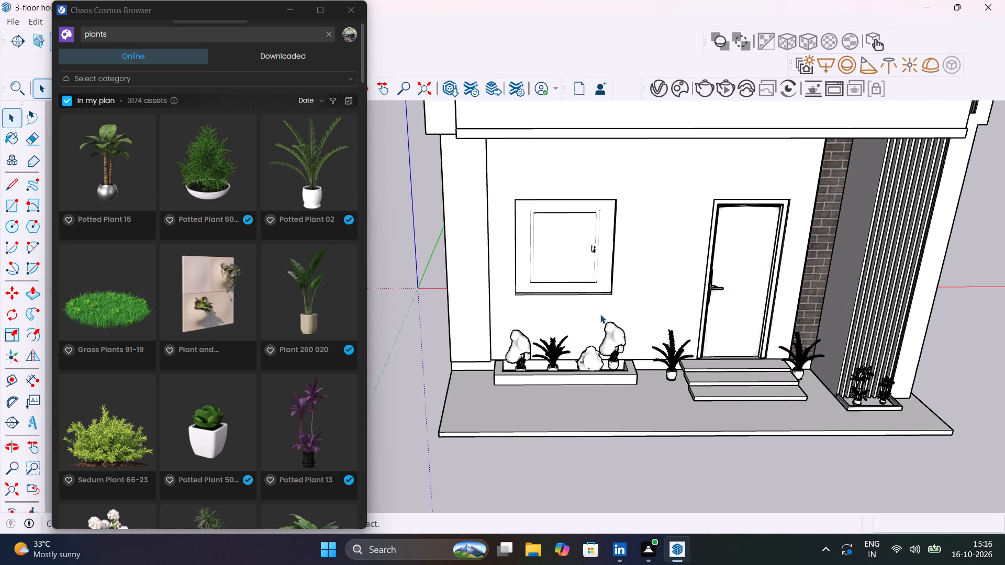
{"action": "scroll", "coordinate": [600, 314], "scroll_direction": "down", "scroll_amount": 4}
{"action": "middle_click_drag", "start_coordinate": [619, 315], "coordinate": [608, 382], "text": "shift"}
{"action": "scroll", "coordinate": [619, 315], "scroll_direction": "down", "scroll_amount": 1, "text": "shift"}
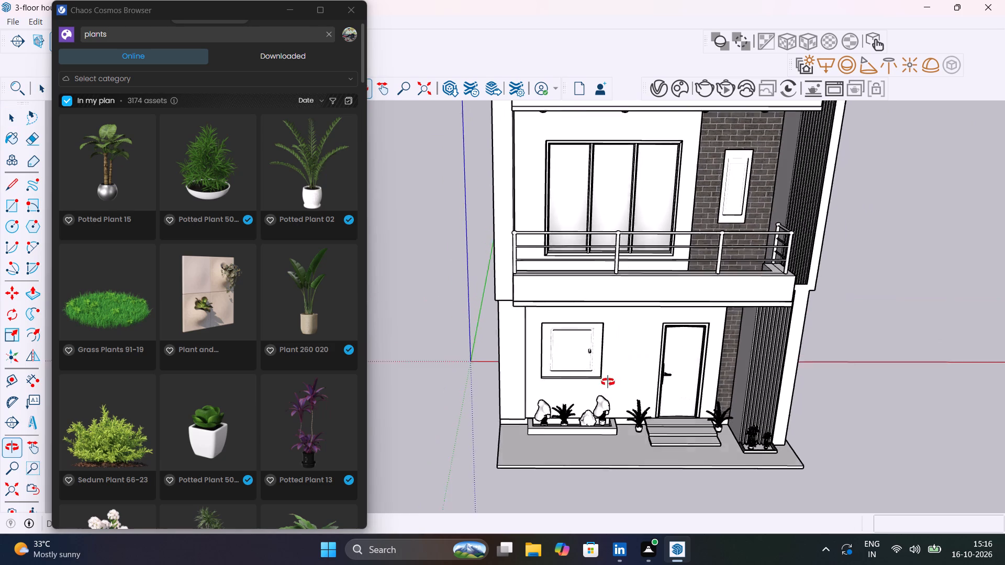
Download the Potted Plant 08 asset in the Chaos Cosmos browser.
{"action": "middle_click_drag", "start_coordinate": [608, 382], "coordinate": [558, 313], "text": "shift"}
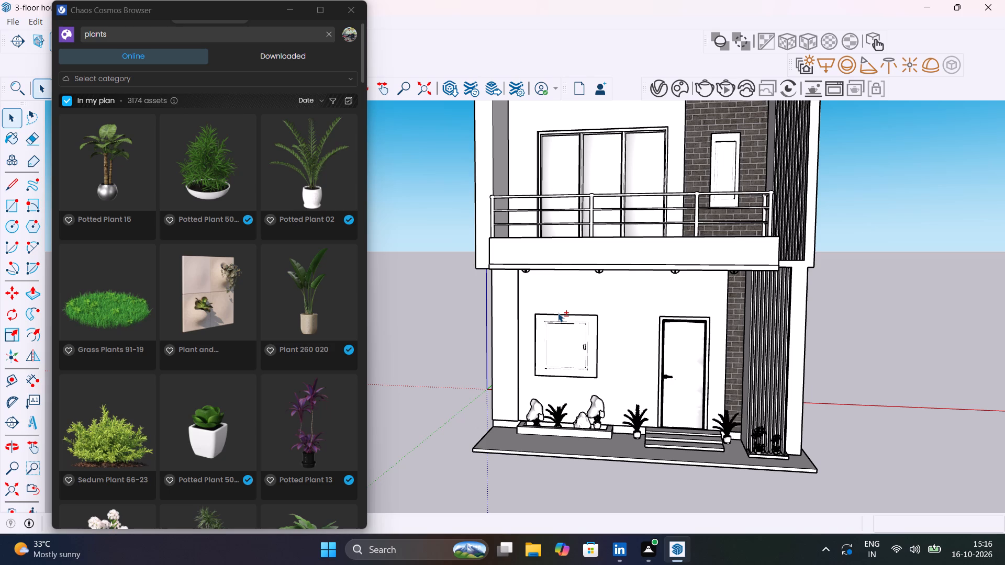
{"action": "middle_click_drag", "start_coordinate": [578, 281], "coordinate": [511, 360]}
{"action": "scroll", "coordinate": [511, 360], "scroll_direction": "up", "scroll_amount": 1}
{"action": "scroll", "coordinate": [511, 359], "scroll_direction": "down", "scroll_amount": 6}
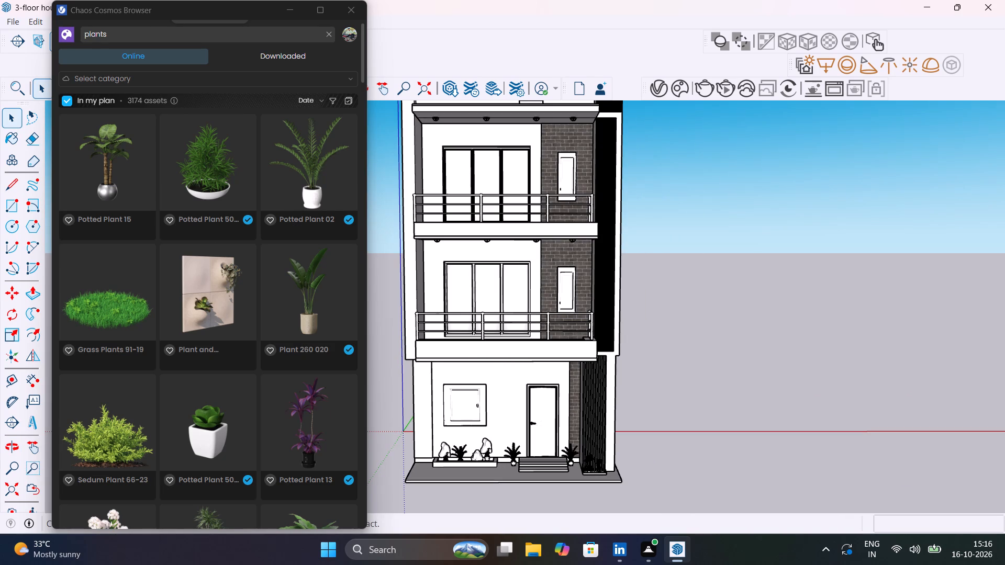
{"action": "scroll", "coordinate": [174, 201], "scroll_direction": "up", "scroll_amount": 8}
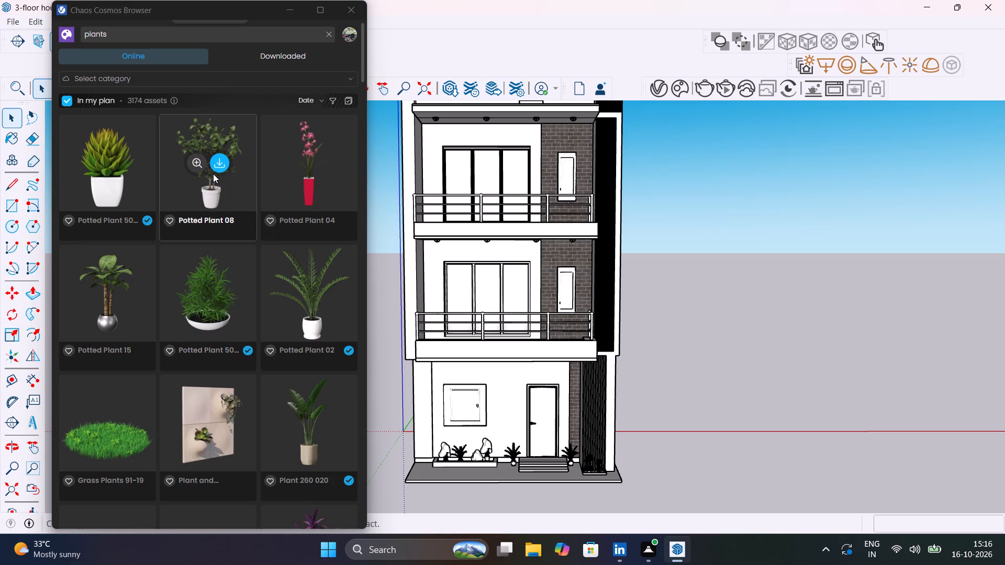
{"action": "left_click", "coordinate": [219, 166]}
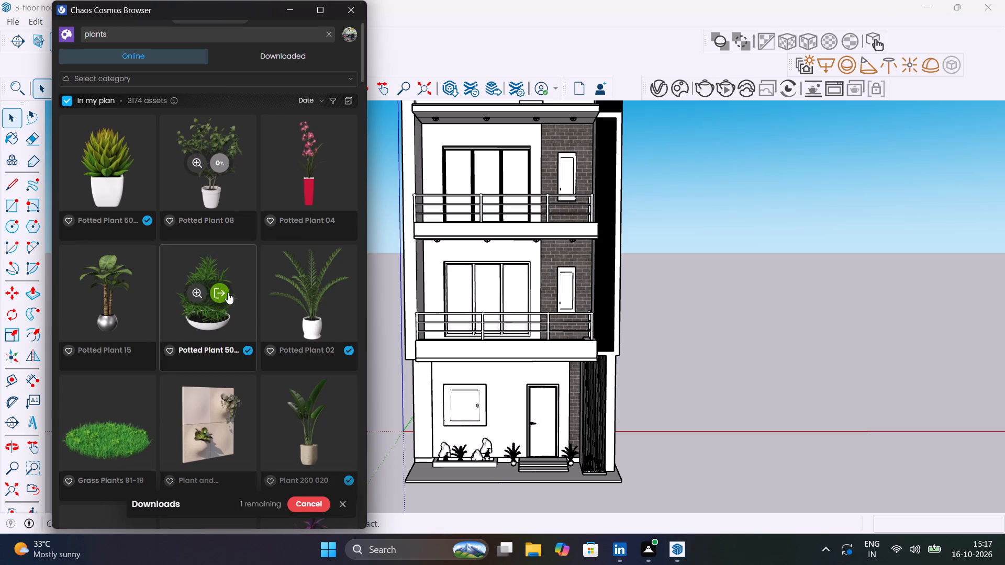
Import Potted Plant 02 and place it on the first-floor balcony's parapet ledge, at the end away from the brick wall.
{"action": "left_click", "coordinate": [323, 292]}
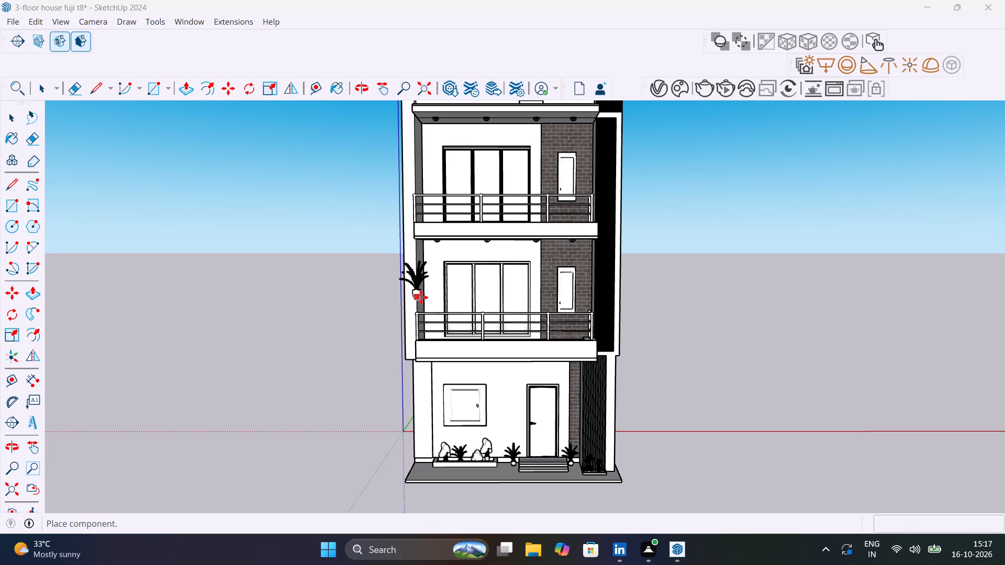
{"action": "scroll", "coordinate": [434, 325], "scroll_direction": "up", "scroll_amount": 11}
{"action": "middle_click_drag", "start_coordinate": [435, 326], "coordinate": [425, 490]}
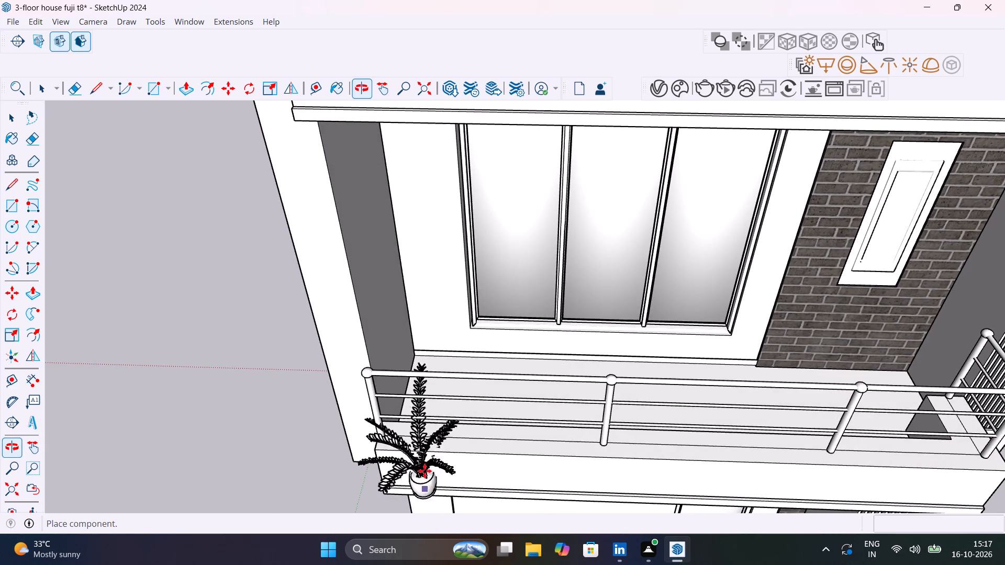
{"action": "scroll", "coordinate": [451, 423], "scroll_direction": "up", "scroll_amount": 9}
{"action": "middle_click_drag", "start_coordinate": [464, 420], "coordinate": [165, 401]}
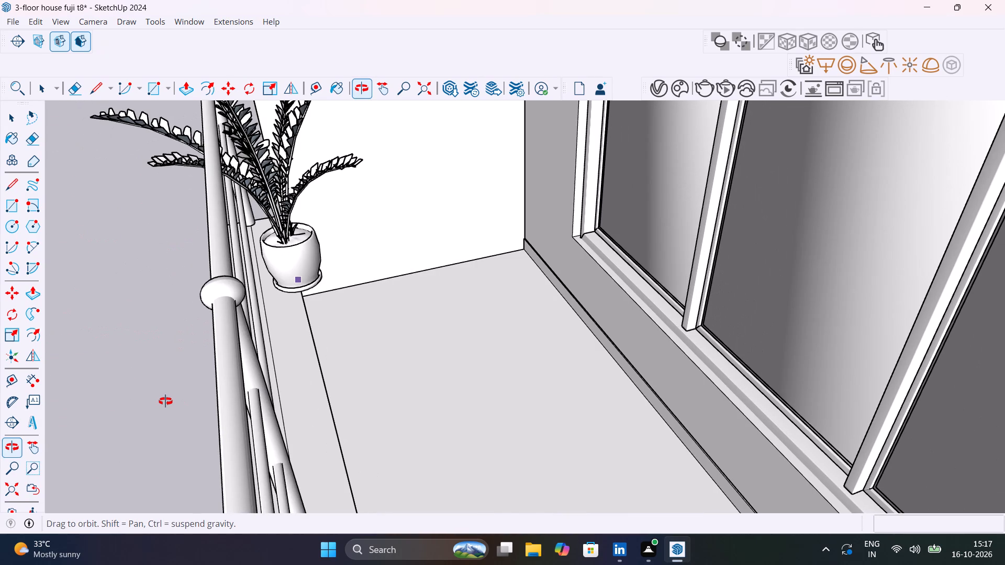
{"action": "middle_click_drag", "start_coordinate": [165, 401], "coordinate": [111, 385]}
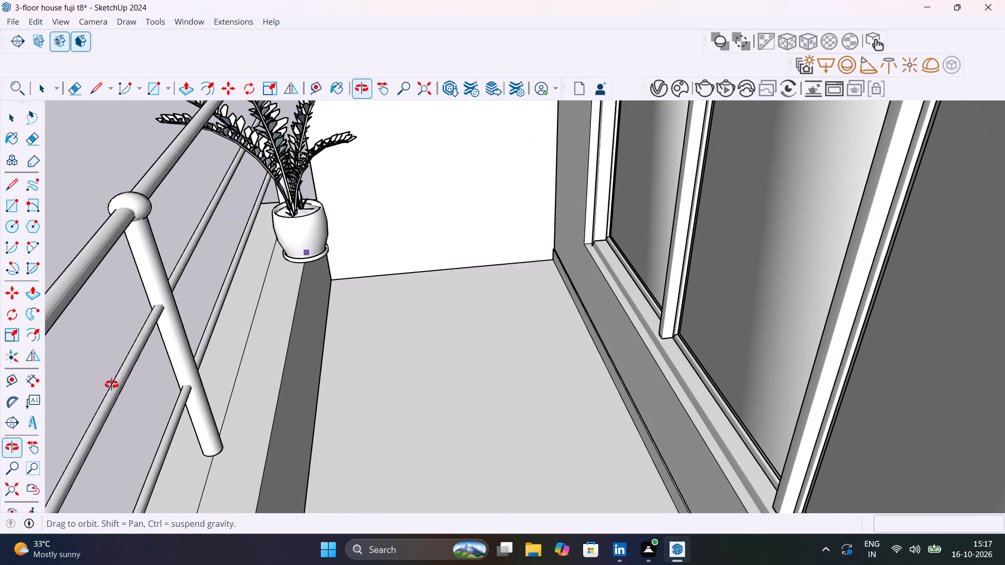
{"action": "middle_click_drag", "start_coordinate": [111, 385], "coordinate": [111, 385]}
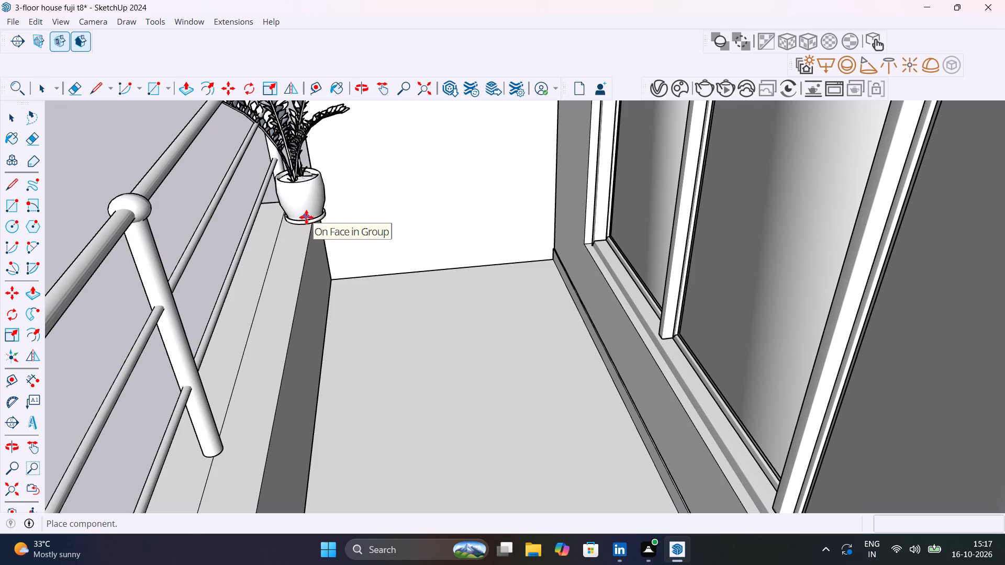
{"action": "left_click", "coordinate": [306, 217]}
Place another Potted Plant 02 on the top balcony's parapet ledge, at the railing corner near the brick wall.
{"action": "scroll", "coordinate": [341, 297], "scroll_direction": "down", "scroll_amount": 7}
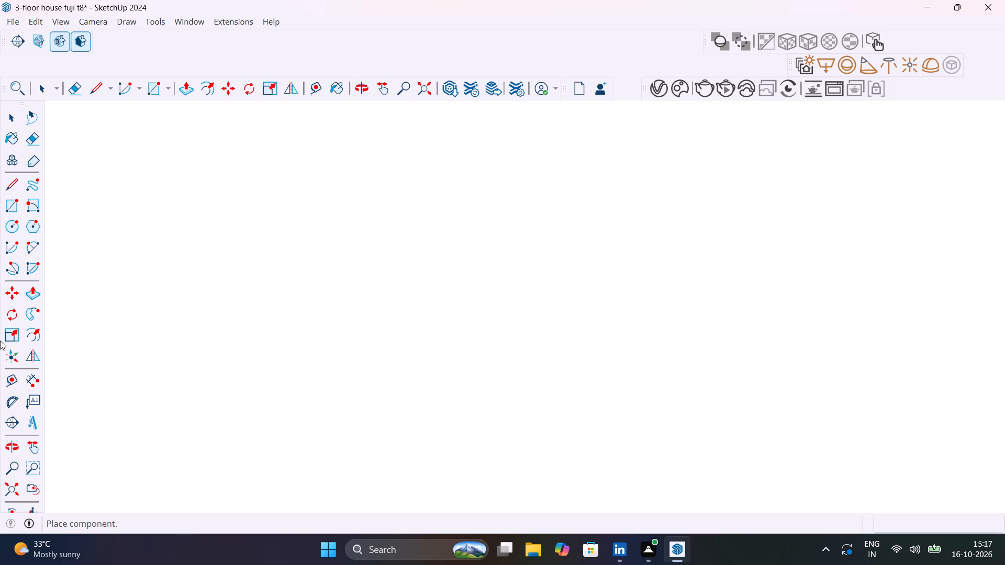
{"action": "left_click", "coordinate": [16, 485]}
{"action": "scroll", "coordinate": [314, 254], "scroll_direction": "down", "scroll_amount": 3}
{"action": "middle_click_drag", "start_coordinate": [315, 259], "coordinate": [441, 236]}
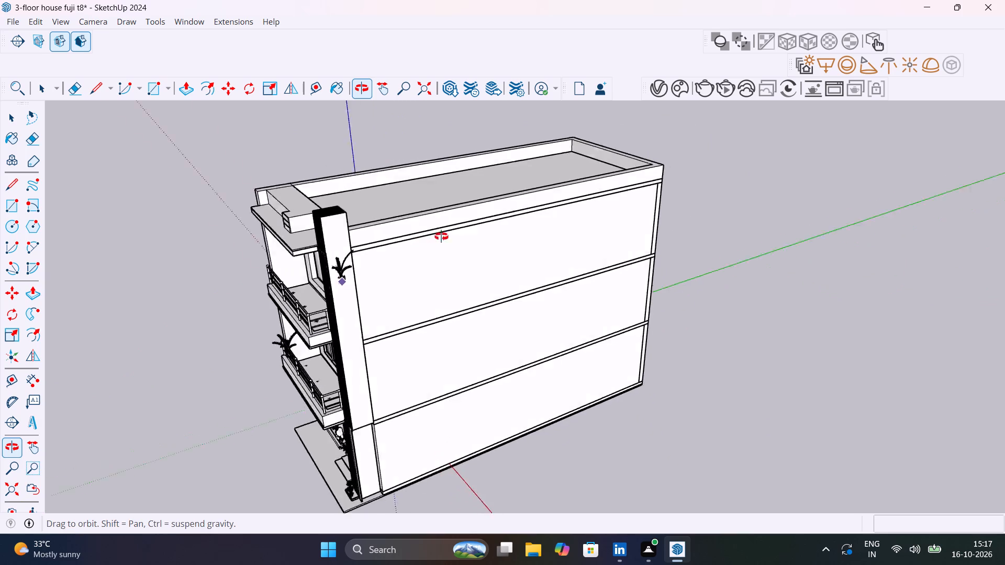
{"action": "middle_click_drag", "start_coordinate": [441, 236], "coordinate": [538, 223]}
{"action": "scroll", "coordinate": [280, 298], "scroll_direction": "up", "scroll_amount": 6}
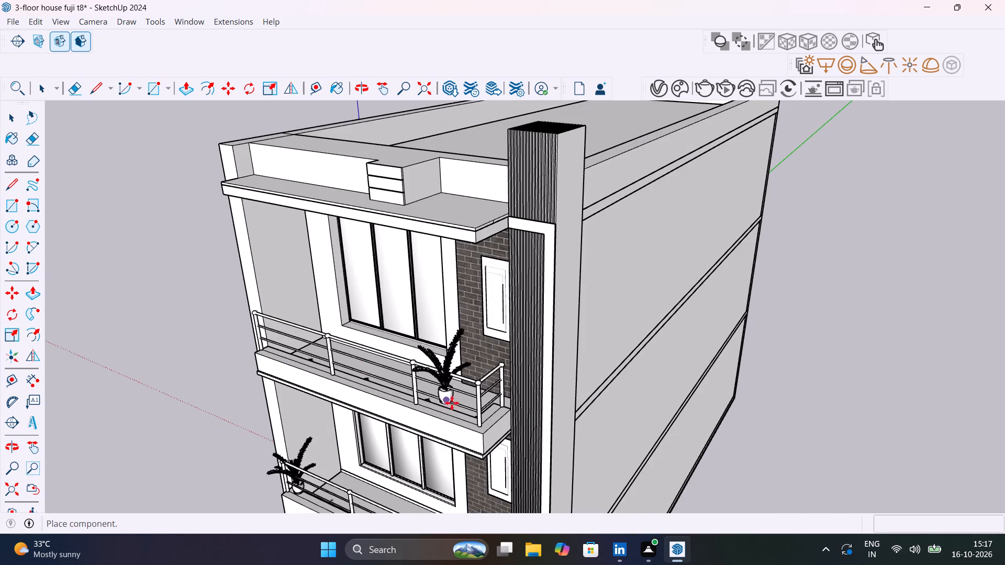
{"action": "middle_click_drag", "start_coordinate": [454, 414], "coordinate": [842, 449]}
{"action": "scroll", "coordinate": [595, 391], "scroll_direction": "up", "scroll_amount": 5}
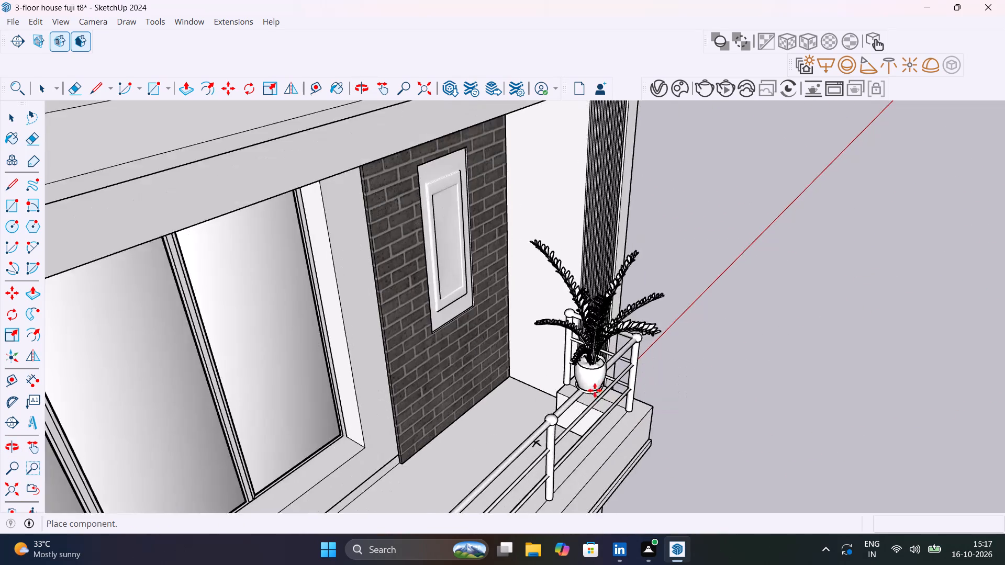
{"action": "scroll", "coordinate": [595, 390], "scroll_direction": "up", "scroll_amount": 4}
{"action": "middle_click_drag", "start_coordinate": [566, 398], "coordinate": [674, 409]}
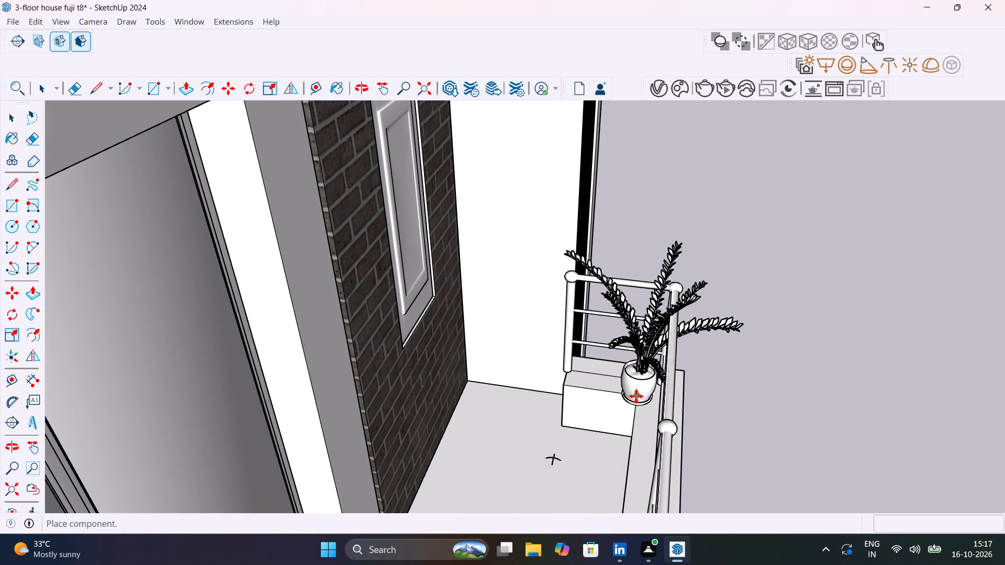
{"action": "left_click", "coordinate": [627, 387]}
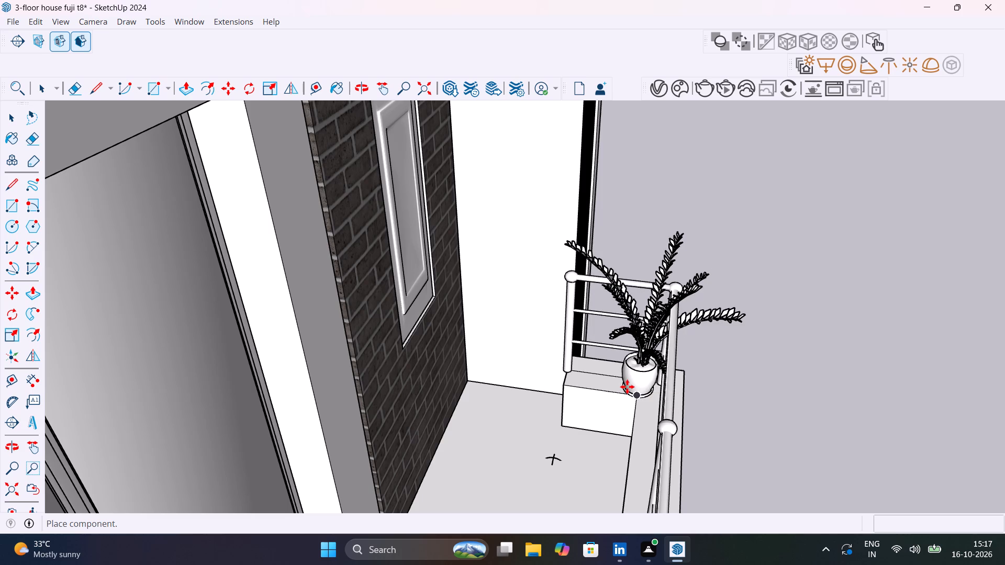
{"action": "scroll", "coordinate": [643, 395], "scroll_direction": "down", "scroll_amount": 13}
{"action": "key", "text": "Escape"}
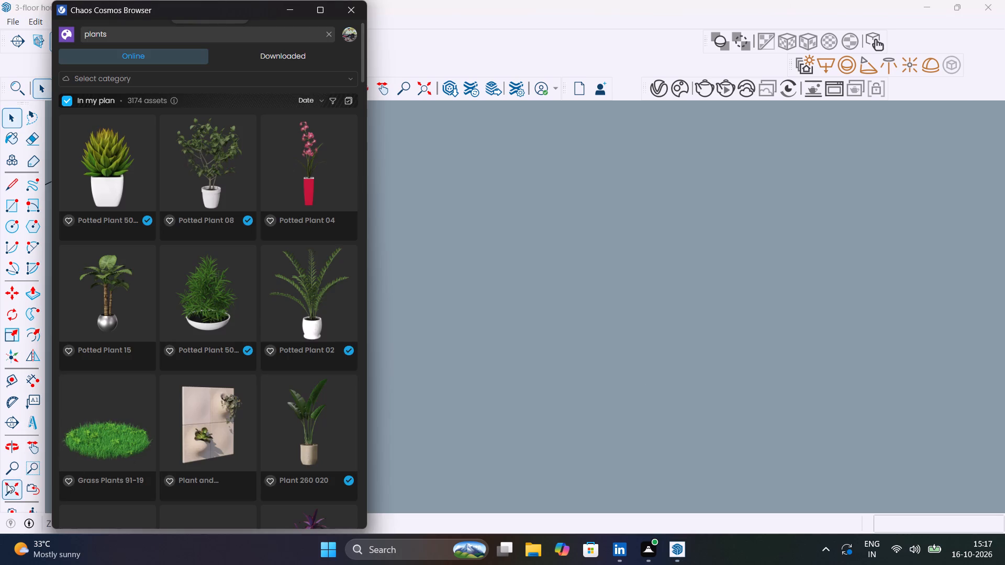
Import Sedum Plant 66-24 and place it on the entrance slab just in front of the long planter tray.
{"action": "left_click", "coordinate": [7, 484]}
{"action": "scroll", "coordinate": [184, 305], "scroll_direction": "down", "scroll_amount": 5}
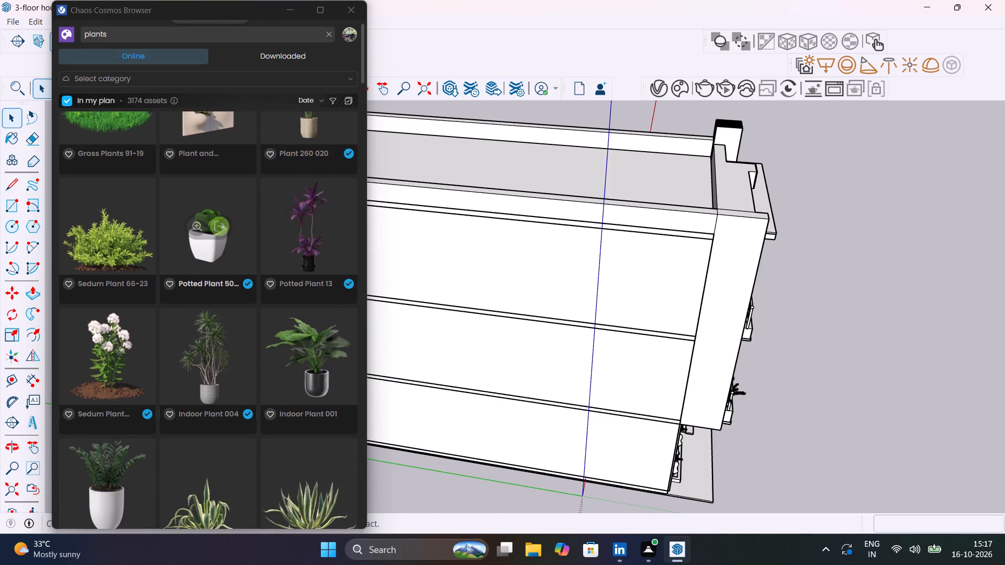
{"action": "left_click", "coordinate": [118, 352]}
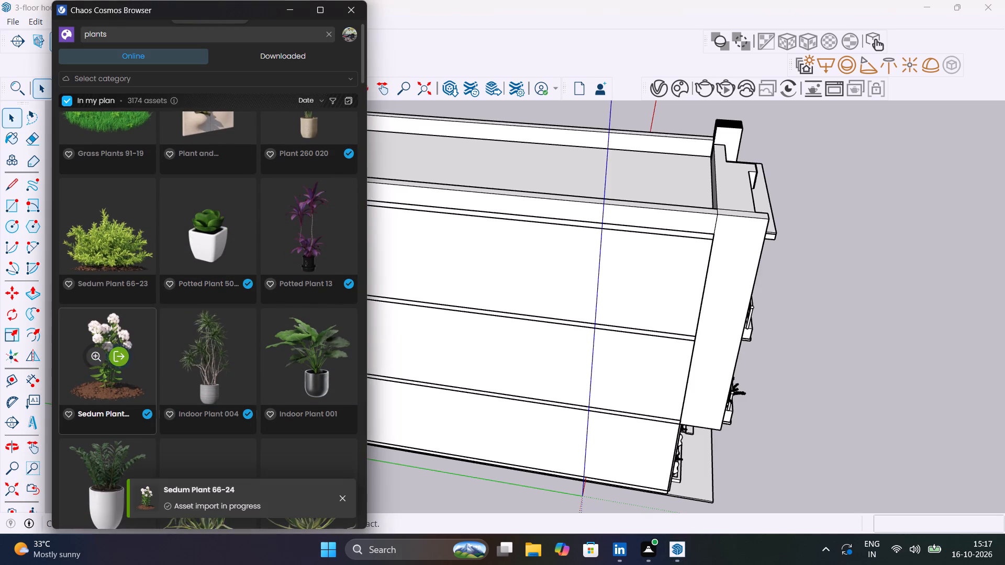
{"action": "scroll", "coordinate": [293, 347], "scroll_direction": "down", "scroll_amount": 11}
{"action": "middle_click_drag", "start_coordinate": [513, 400], "coordinate": [291, 357]}
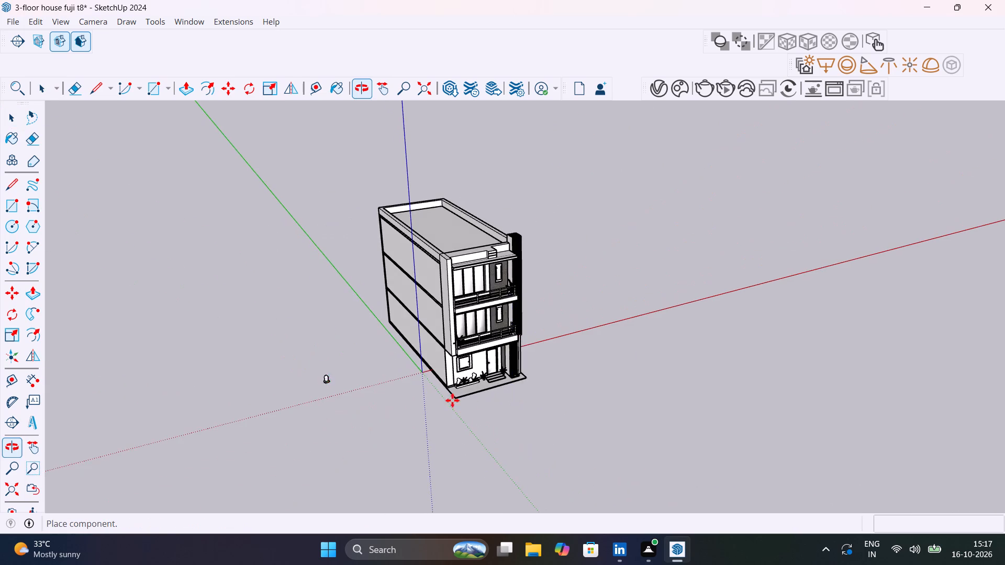
{"action": "scroll", "coordinate": [465, 388], "scroll_direction": "up", "scroll_amount": 20}
{"action": "scroll", "coordinate": [465, 388], "scroll_direction": "up", "scroll_amount": 3}
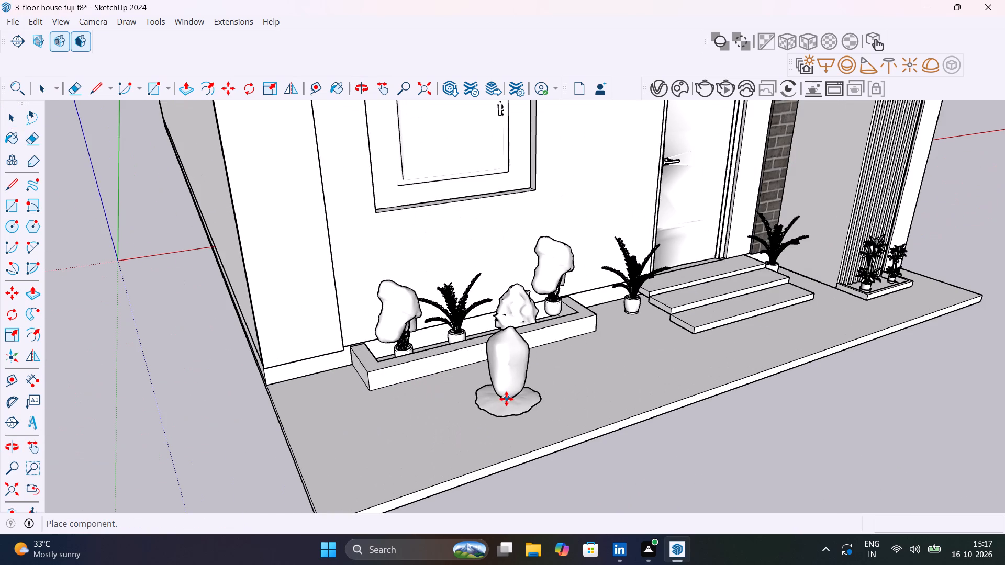
{"action": "left_click", "coordinate": [506, 399]}
{"action": "key", "text": "Escape"}
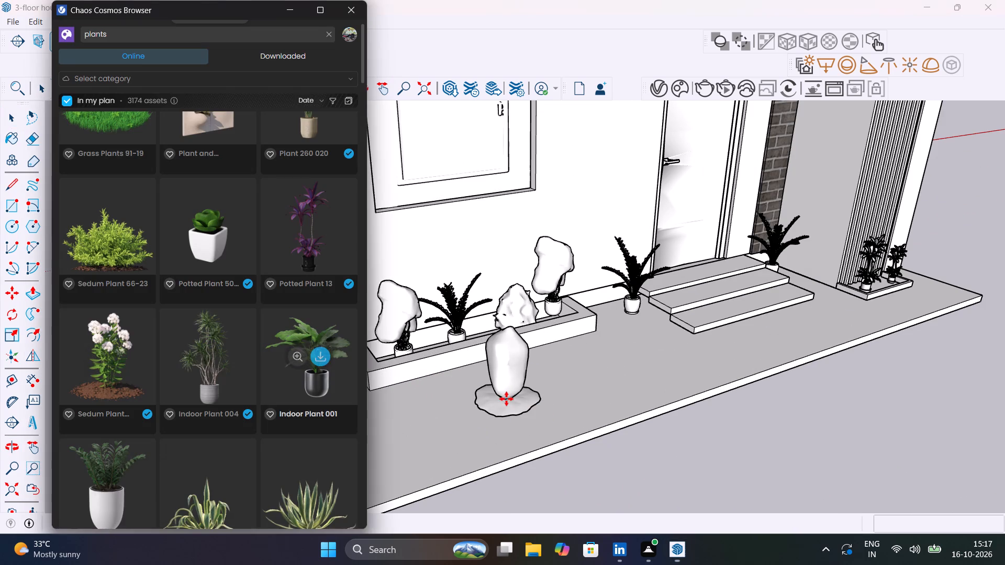
Delete Potted Plant 02 from the long planter tray, between the far Indoor Plant 004 and Potted Plant 50-12.
{"action": "left_click", "coordinate": [458, 324]}
{"action": "key", "text": "Delete"}
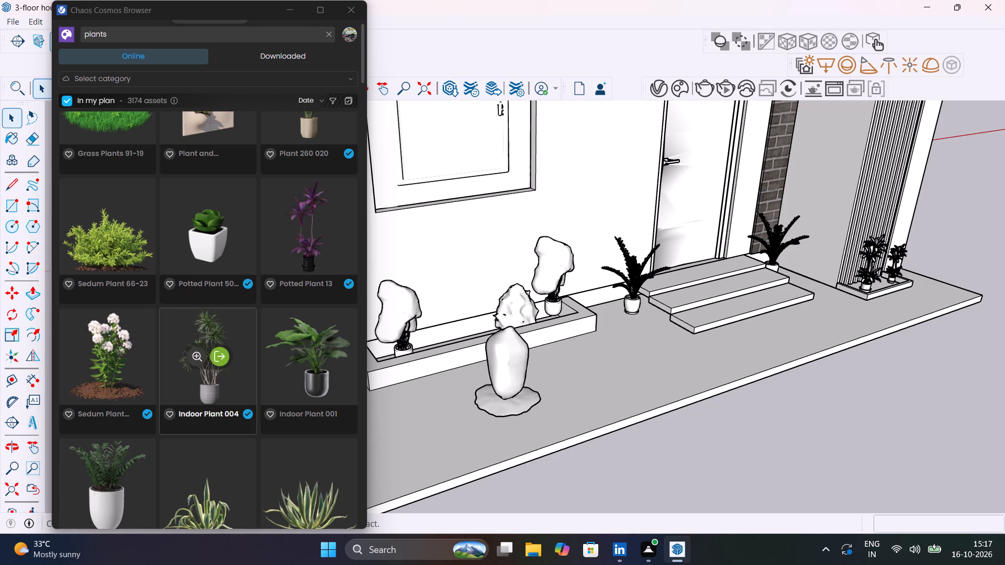
Scale Sedum Plant 66-24 uniformly down to about 0.82 by a bounding-box corner.
{"action": "scroll", "coordinate": [205, 365], "scroll_direction": "up", "scroll_amount": 2}
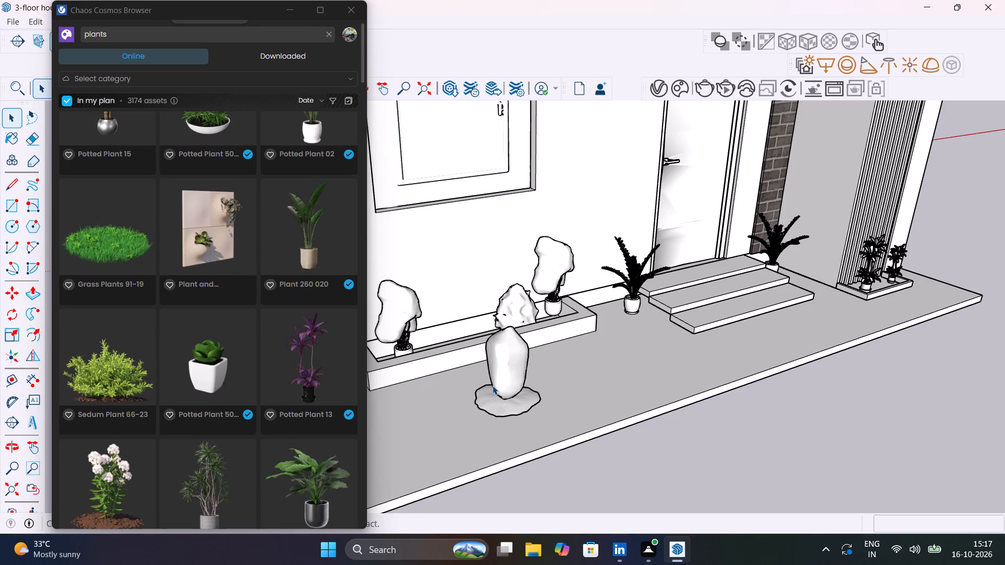
{"action": "left_click", "coordinate": [501, 379]}
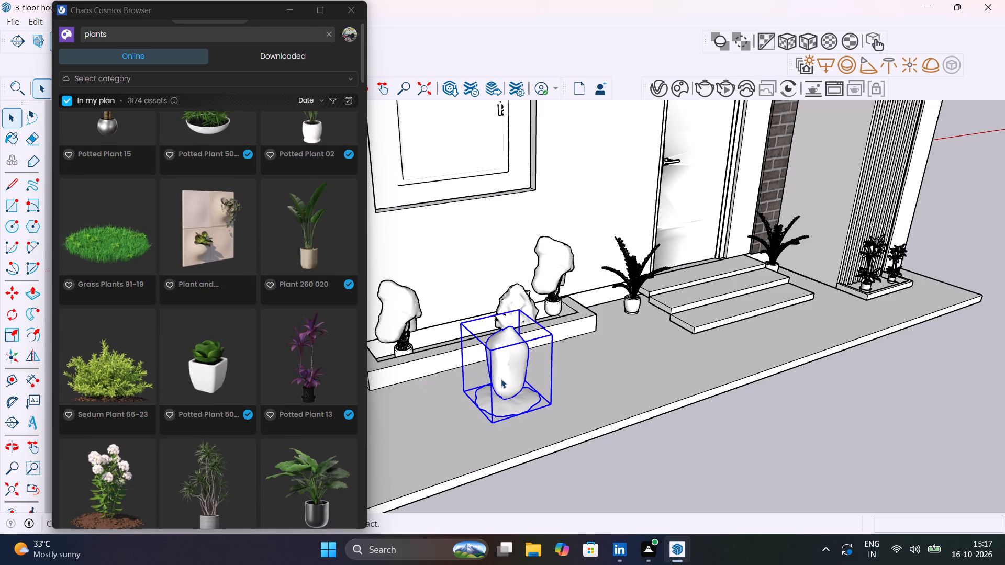
{"action": "key", "text": "s"}
{"action": "left_click", "coordinate": [460, 322]}
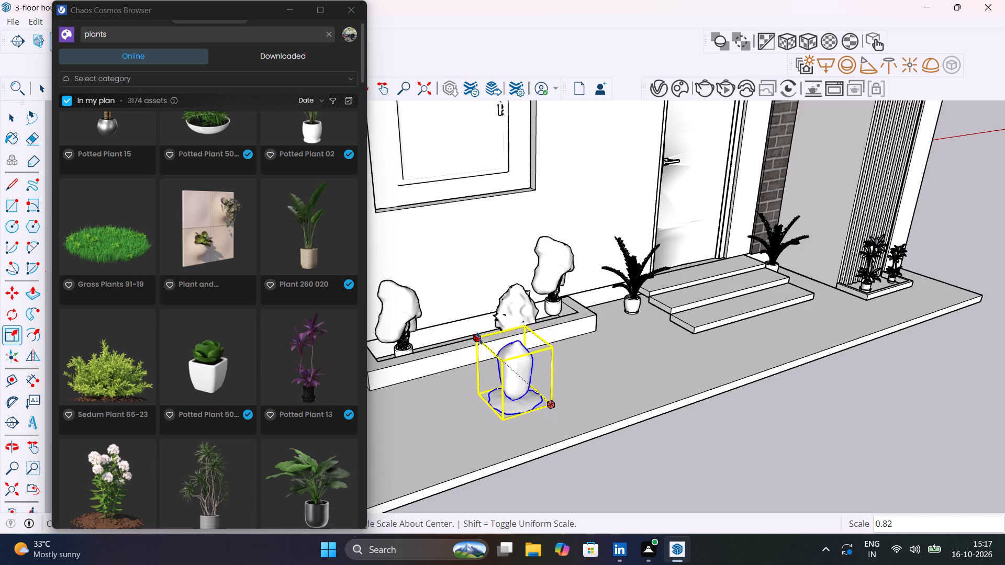
{"action": "left_click", "coordinate": [474, 340]}
{"action": "key", "text": "space"}
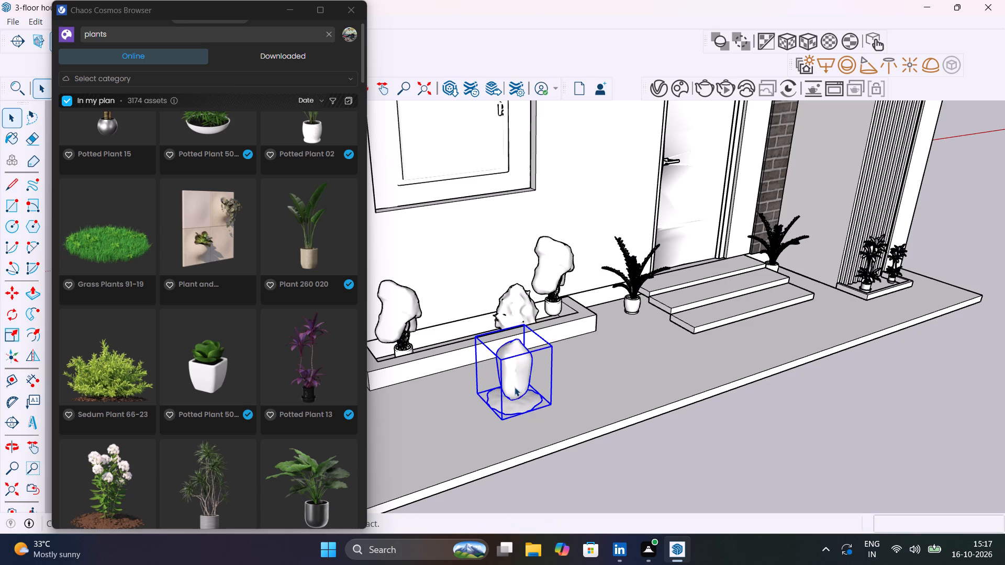
Move Sedum Plant 66-24 about 2' 6 7/8" into the planter tray, between the far Indoor Plant 004 and Potted Plant 50-12.
{"action": "type", "text": "M"}
{"action": "left_click", "coordinate": [478, 392]}
{"action": "middle_click_drag", "start_coordinate": [434, 335], "coordinate": [482, 412]}
{"action": "scroll", "coordinate": [483, 398], "scroll_direction": "up", "scroll_amount": 11}
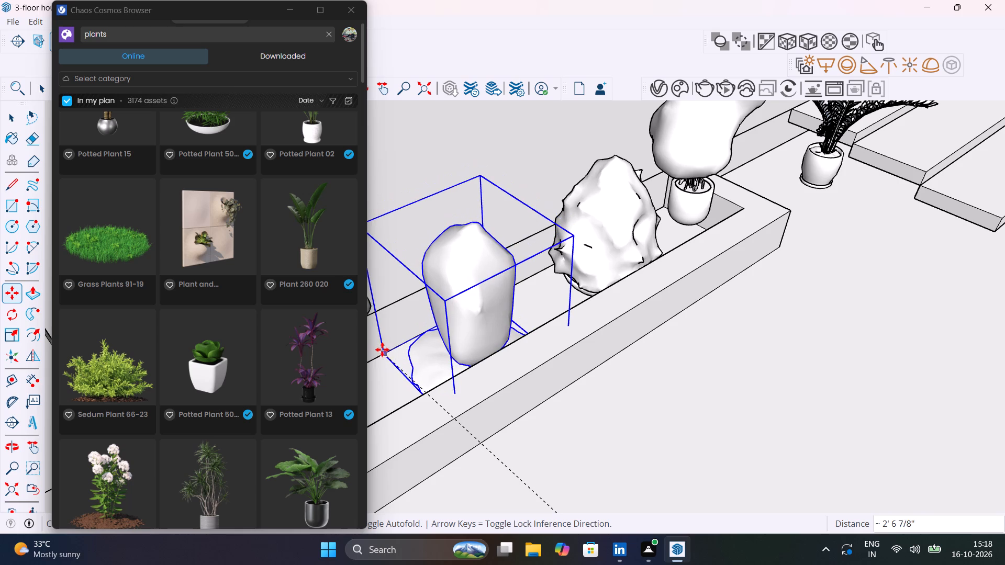
{"action": "left_click", "coordinate": [383, 358]}
{"action": "scroll", "coordinate": [463, 351], "scroll_direction": "down", "scroll_amount": 20}
{"action": "scroll", "coordinate": [463, 351], "scroll_direction": "down", "scroll_amount": 2}
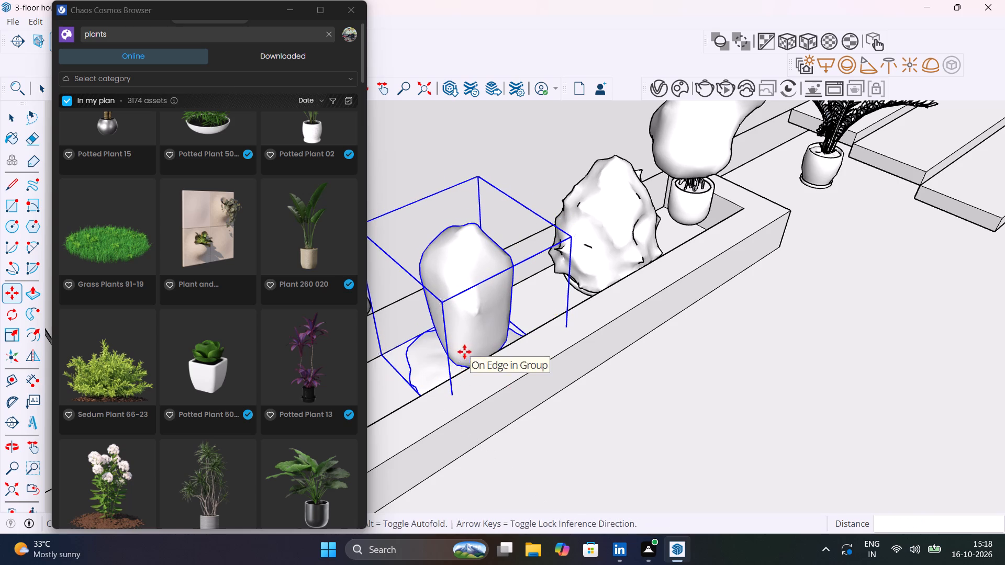
{"action": "scroll", "coordinate": [464, 352], "scroll_direction": "down", "scroll_amount": 17}
{"action": "key", "text": "space"}
{"action": "left_click", "coordinate": [593, 393]}
Import Potted Plant 13 and place it on the first-floor balcony floor, beside the front parapet.
{"action": "middle_click_drag", "start_coordinate": [593, 400], "coordinate": [434, 319]}
{"action": "scroll", "coordinate": [451, 338], "scroll_direction": "down", "scroll_amount": 6}
{"action": "scroll", "coordinate": [197, 451], "scroll_direction": "down", "scroll_amount": 2}
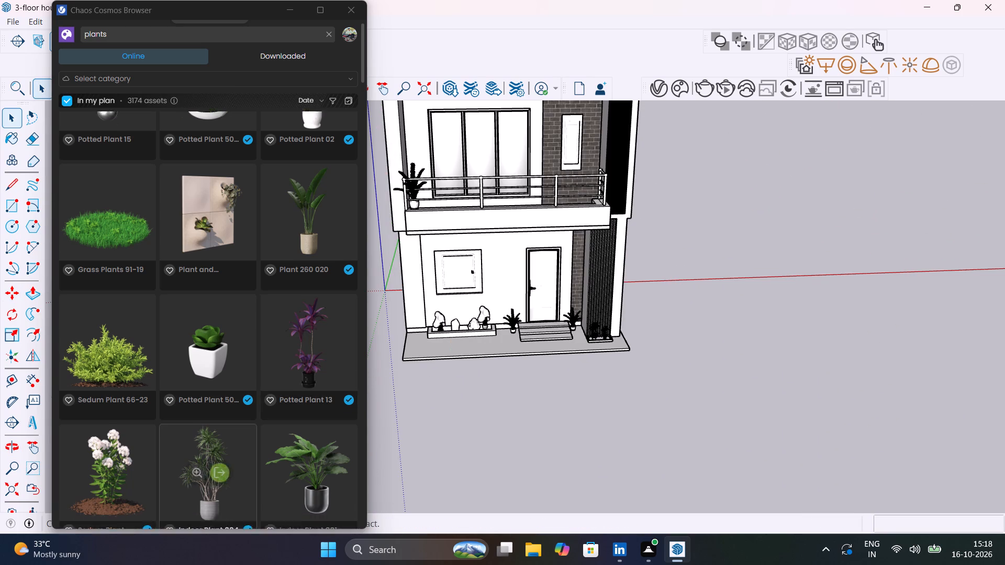
{"action": "scroll", "coordinate": [197, 451], "scroll_direction": "down", "scroll_amount": 1}
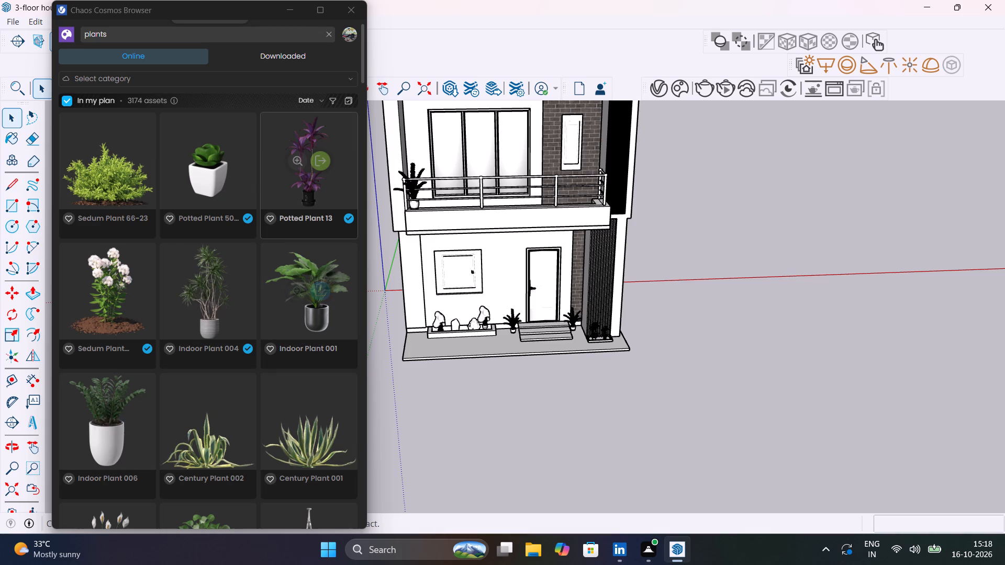
{"action": "left_click", "coordinate": [317, 167]}
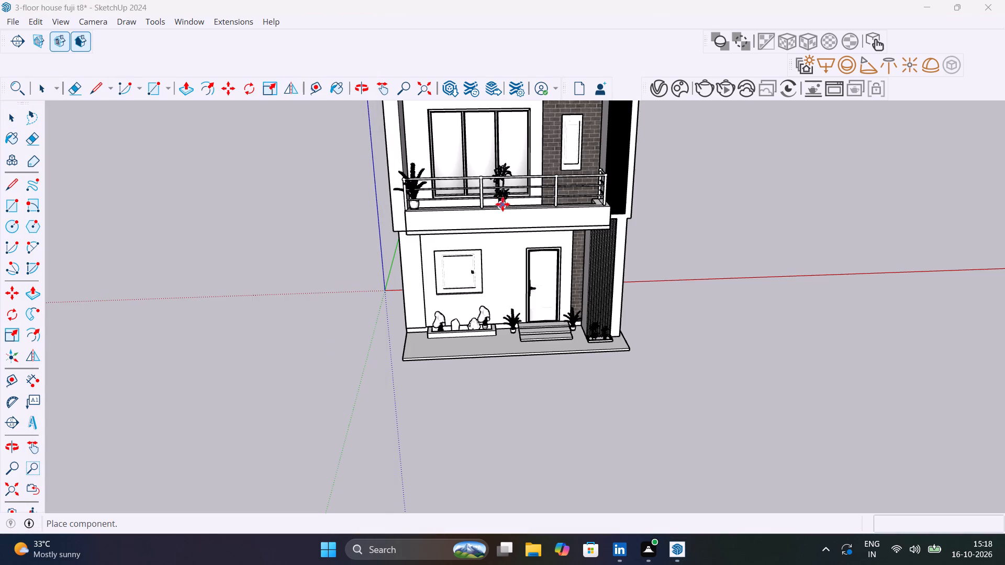
{"action": "middle_click_drag", "start_coordinate": [503, 204], "coordinate": [700, 315]}
{"action": "scroll", "coordinate": [549, 224], "scroll_direction": "up", "scroll_amount": 11}
{"action": "middle_click_drag", "start_coordinate": [545, 284], "coordinate": [606, 274]}
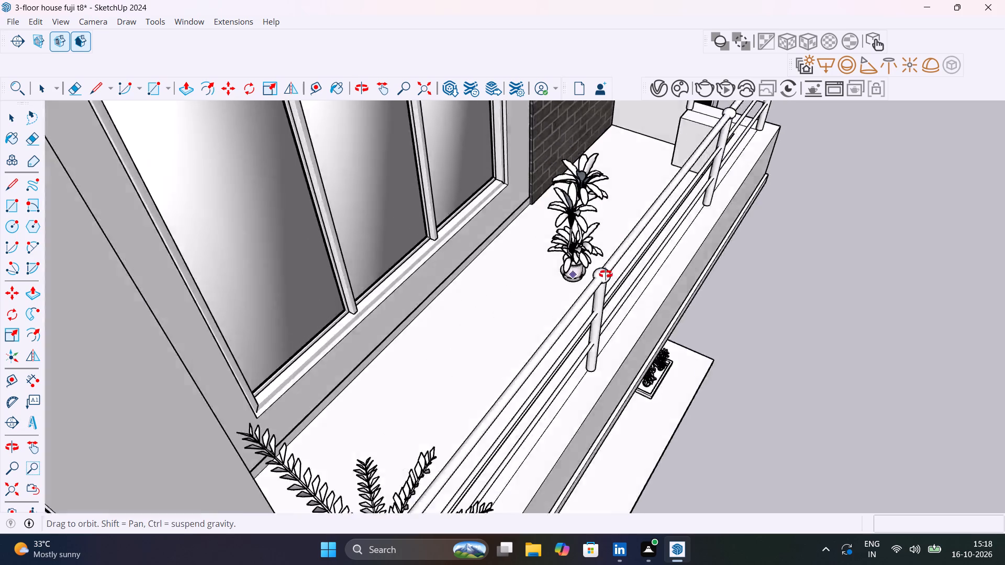
{"action": "middle_click_drag", "start_coordinate": [606, 274], "coordinate": [628, 268]}
{"action": "scroll", "coordinate": [640, 268], "scroll_direction": "up", "scroll_amount": 9}
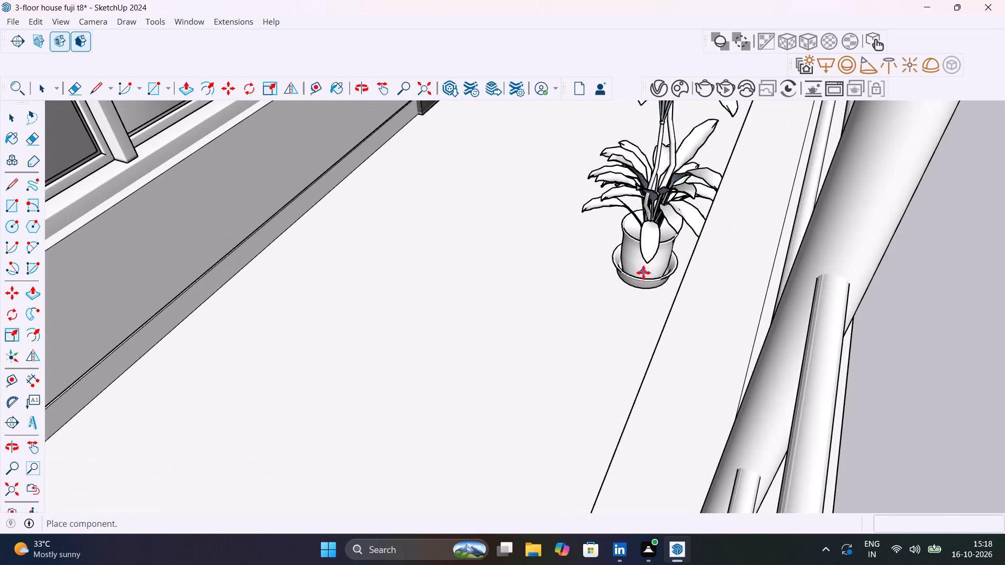
{"action": "middle_click_drag", "start_coordinate": [645, 272], "coordinate": [702, 245]}
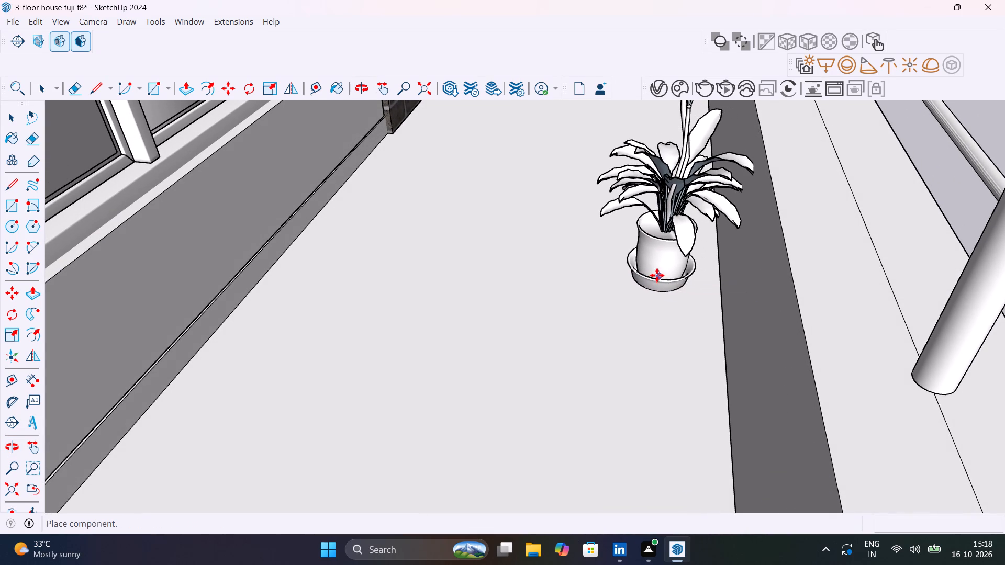
{"action": "left_click", "coordinate": [657, 275]}
{"action": "scroll", "coordinate": [673, 285], "scroll_direction": "down", "scroll_amount": 9}
{"action": "middle_click_drag", "start_coordinate": [669, 285], "coordinate": [414, 254]}
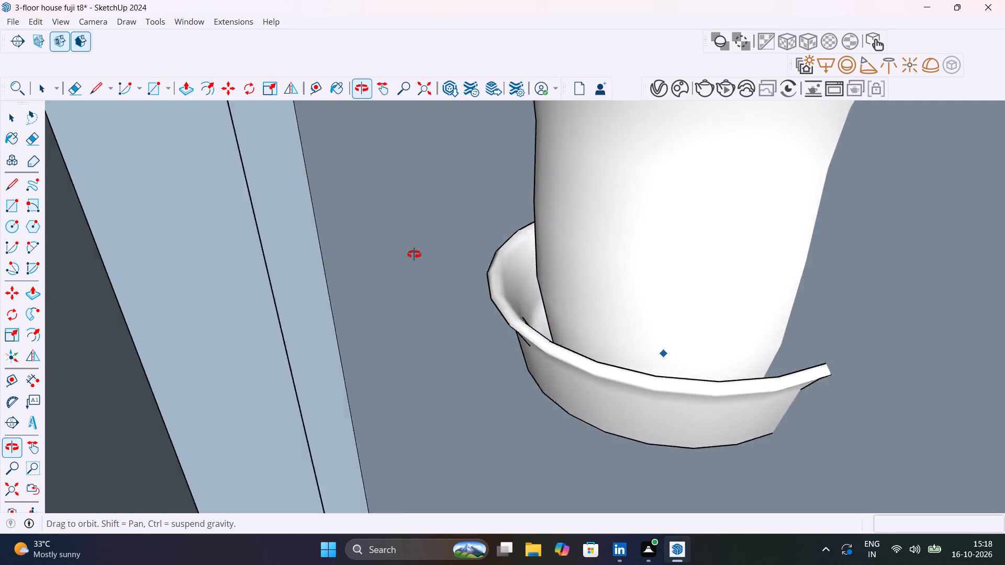
Finish placing Potted Plant 13 and download Climbing Plant 21-17 from the Chaos Cosmos plants results.
{"action": "middle_click_drag", "start_coordinate": [414, 254], "coordinate": [410, 254]}
{"action": "left_click", "coordinate": [14, 490]}
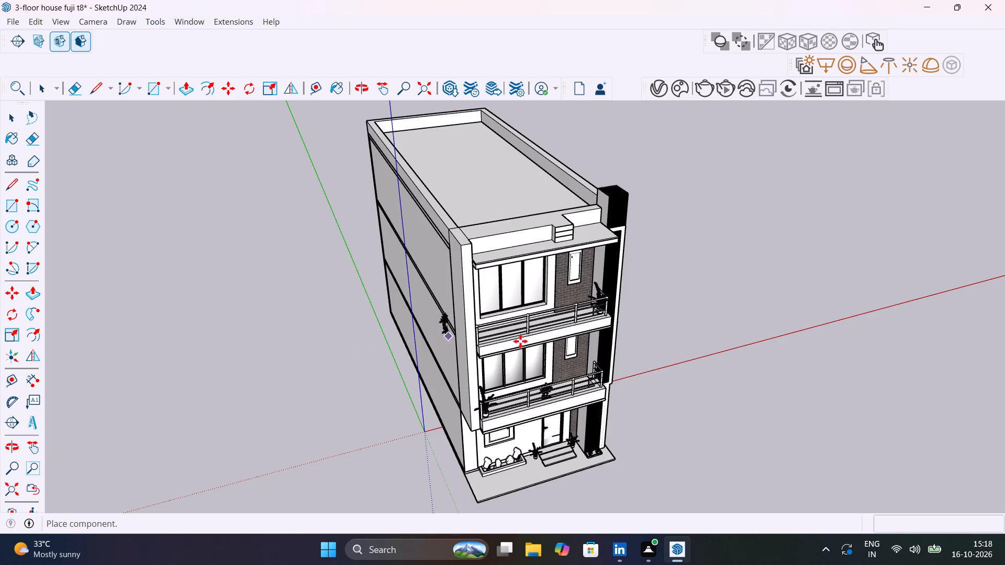
{"action": "scroll", "coordinate": [539, 317], "scroll_direction": "up", "scroll_amount": 5}
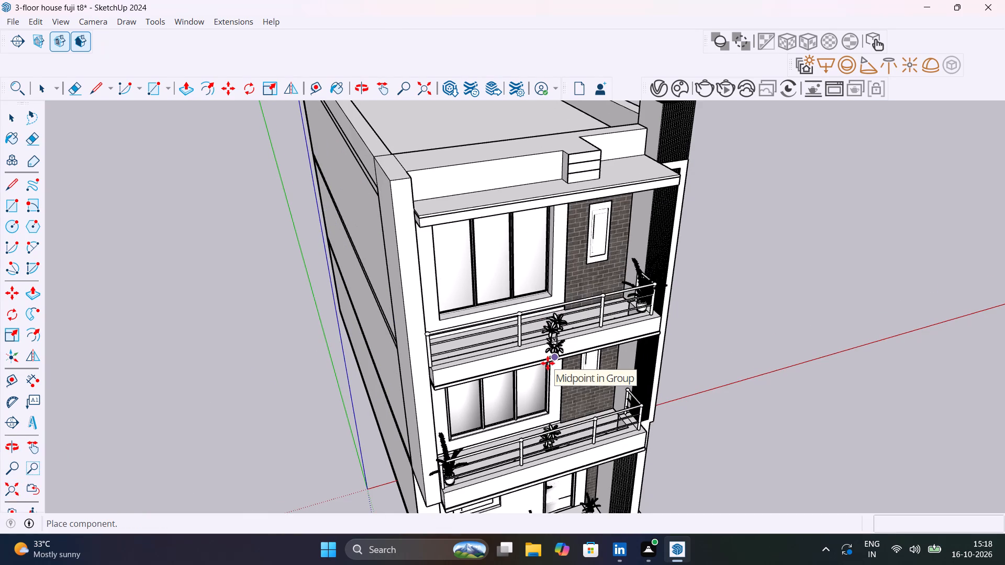
{"action": "key", "text": "Escape"}
{"action": "scroll", "coordinate": [171, 241], "scroll_direction": "up", "scroll_amount": 5}
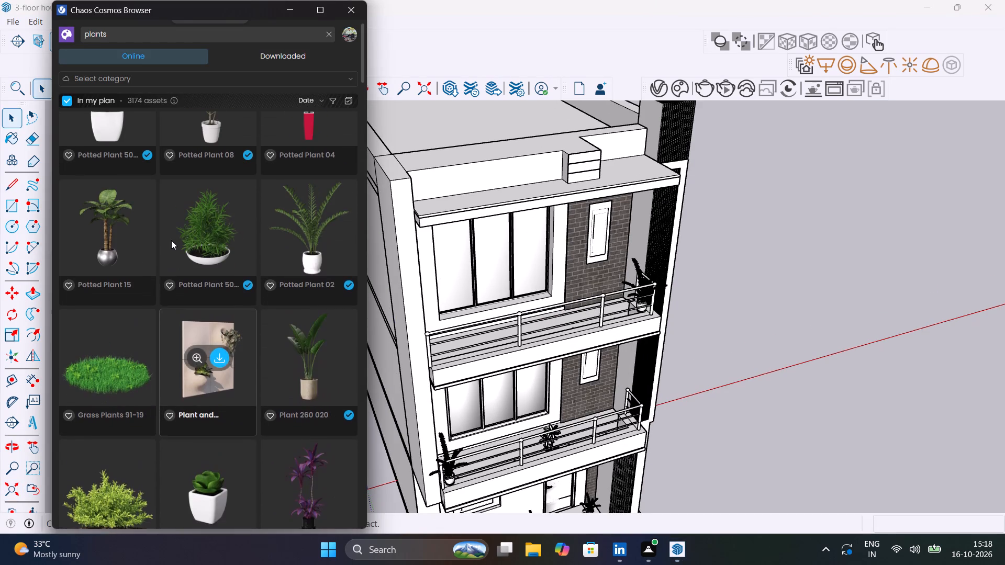
{"action": "scroll", "coordinate": [171, 240], "scroll_direction": "up", "scroll_amount": 4}
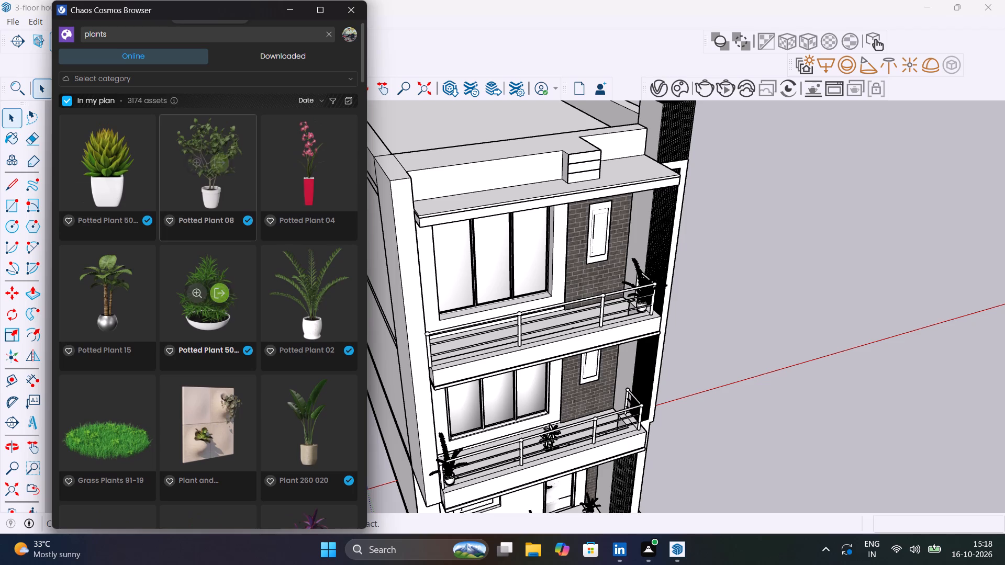
{"action": "scroll", "coordinate": [228, 329], "scroll_direction": "down", "scroll_amount": 9}
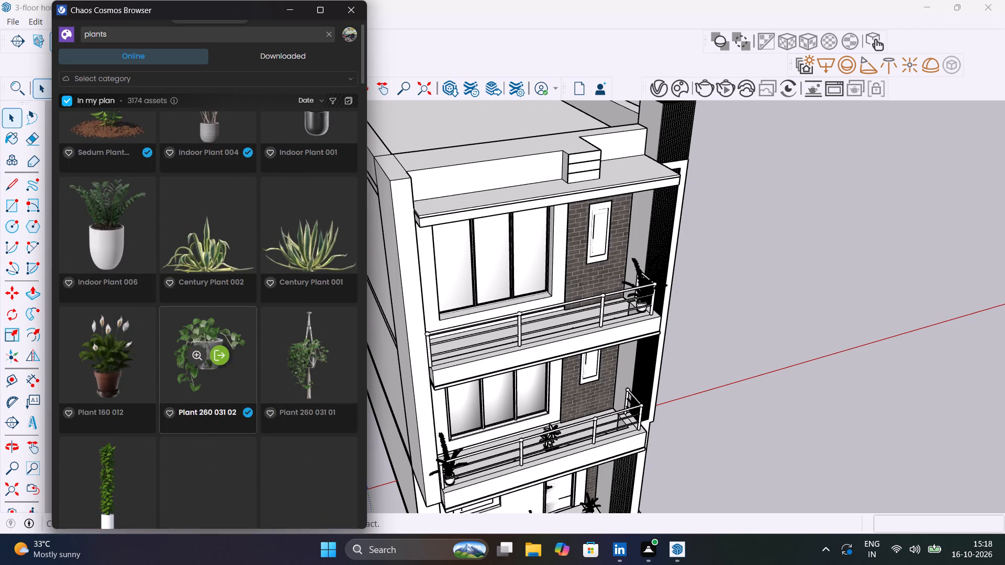
{"action": "scroll", "coordinate": [228, 329], "scroll_direction": "down", "scroll_amount": 3}
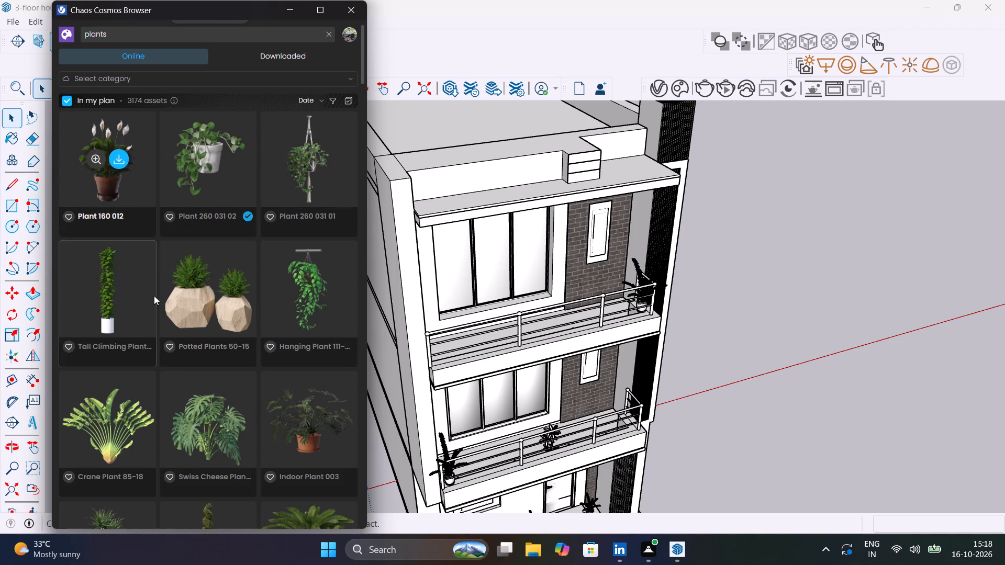
{"action": "scroll", "coordinate": [164, 318], "scroll_direction": "down", "scroll_amount": 10}
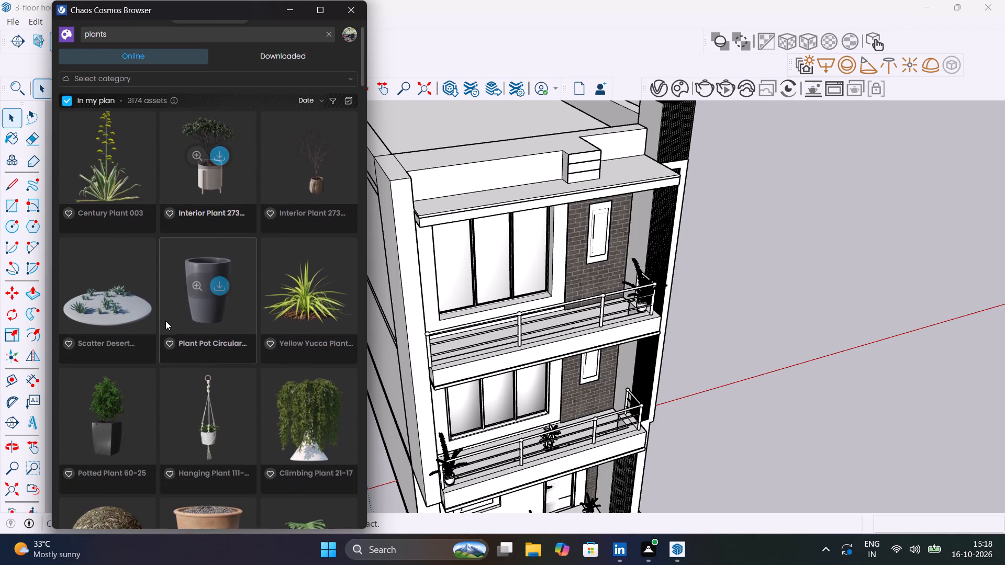
{"action": "scroll", "coordinate": [165, 321], "scroll_direction": "down", "scroll_amount": 2}
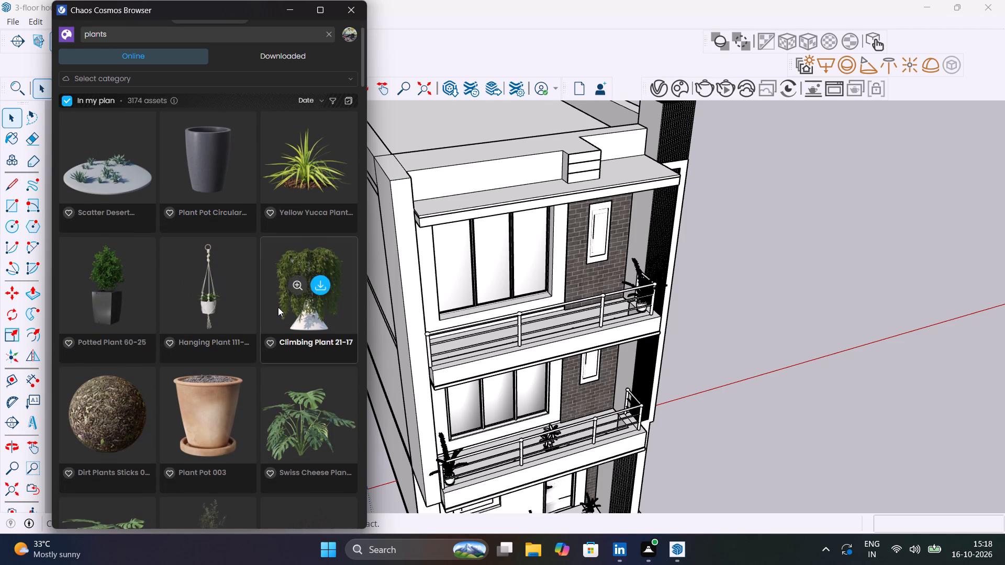
{"action": "scroll", "coordinate": [278, 307], "scroll_direction": "down", "scroll_amount": 4}
{"action": "scroll", "coordinate": [278, 307], "scroll_direction": "up", "scroll_amount": 2}
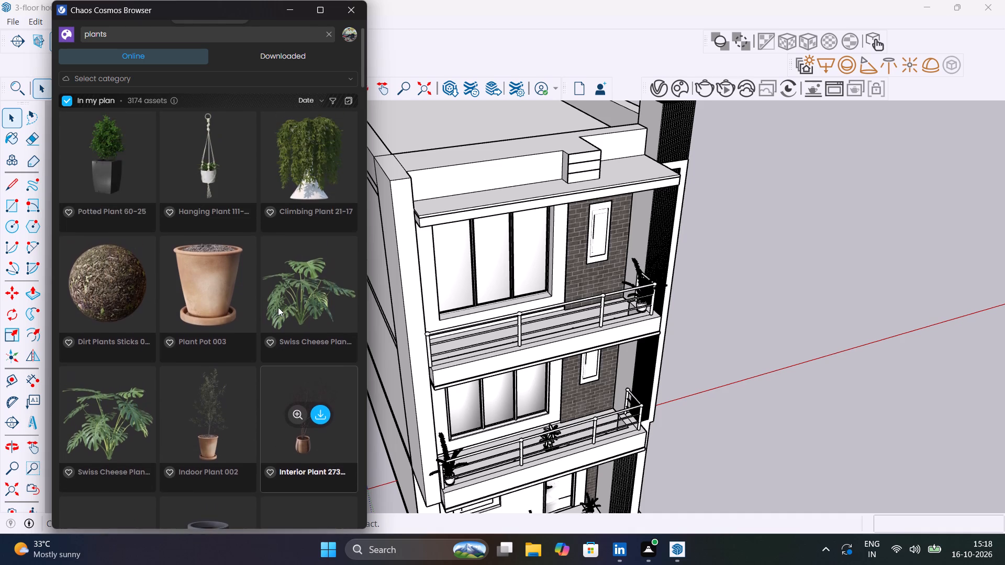
{"action": "scroll", "coordinate": [278, 307], "scroll_direction": "up", "scroll_amount": 3}
{"action": "left_click", "coordinate": [318, 347]}
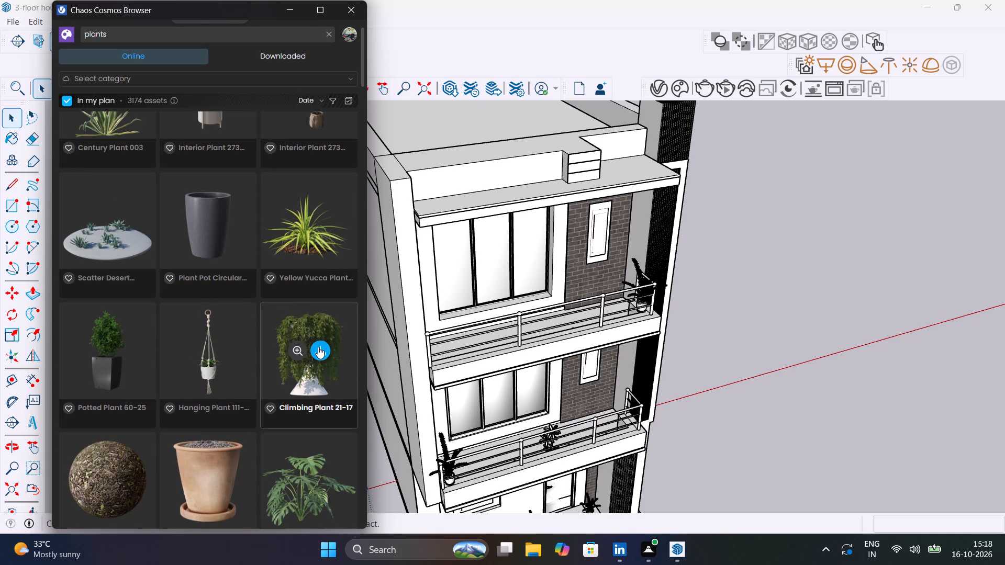
{"action": "middle_click_drag", "start_coordinate": [472, 347], "coordinate": [435, 284], "text": "shift"}
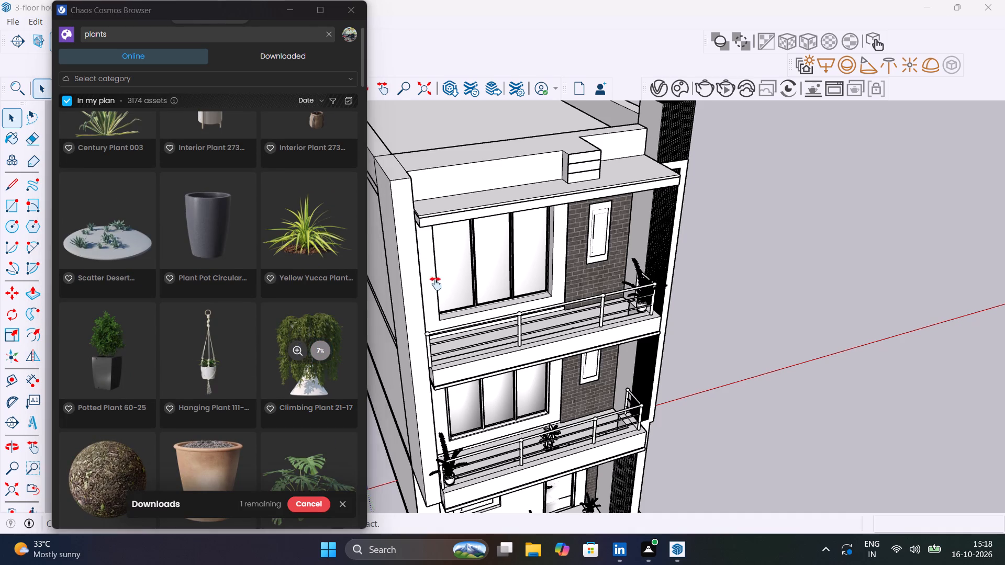
{"action": "middle_click_drag", "start_coordinate": [435, 284], "coordinate": [323, 251], "text": "shift"}
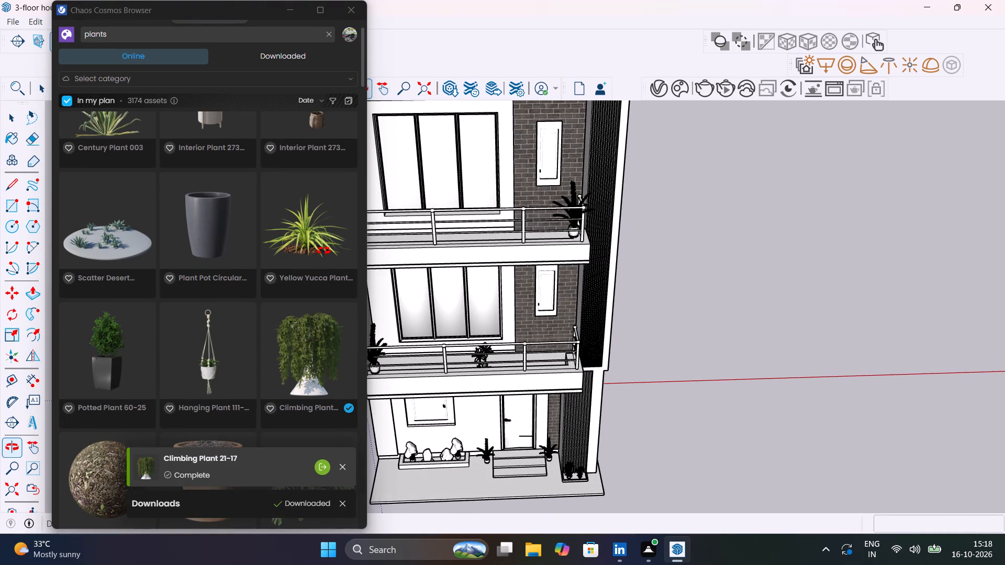
{"action": "middle_click_drag", "start_coordinate": [323, 251], "coordinate": [326, 248], "text": "shift"}
Import Climbing Plant 21-17 and place it on the first-floor balcony floor, beside Potted Plant 13.
{"action": "left_click", "coordinate": [323, 349]}
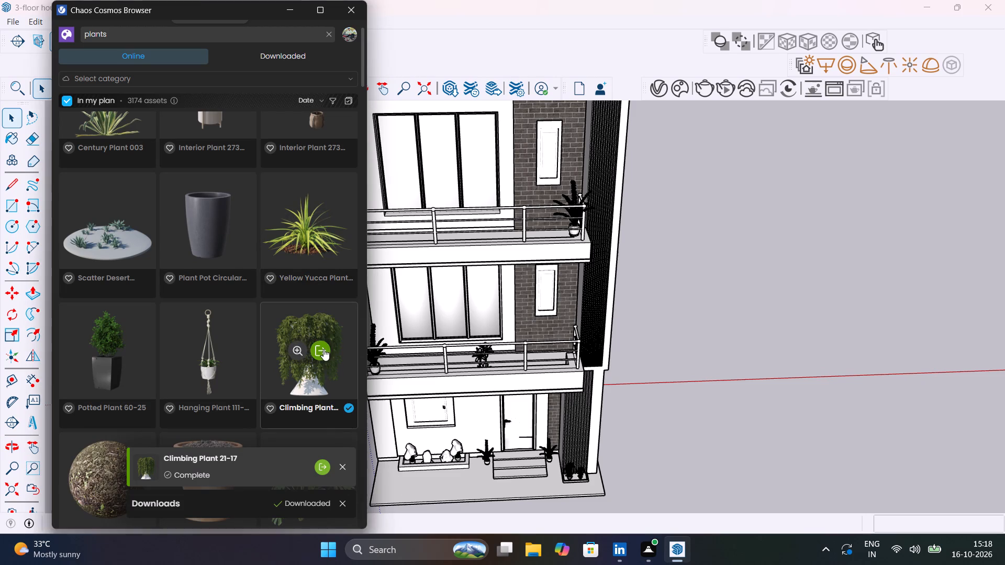
{"action": "scroll", "coordinate": [502, 355], "scroll_direction": "up", "scroll_amount": 9}
{"action": "middle_click_drag", "start_coordinate": [518, 362], "coordinate": [426, 379]}
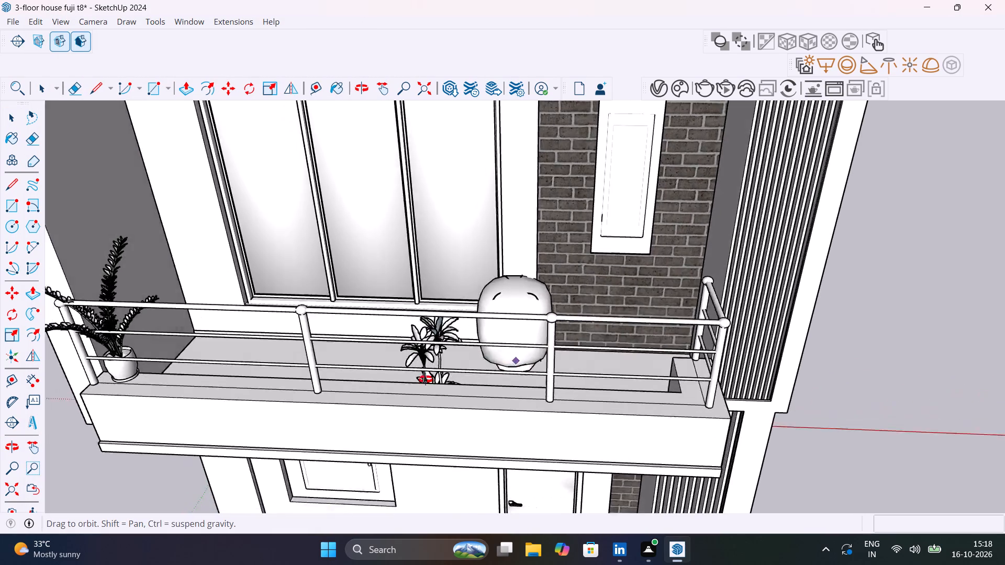
{"action": "middle_click_drag", "start_coordinate": [426, 379], "coordinate": [221, 394]}
{"action": "scroll", "coordinate": [398, 269], "scroll_direction": "up", "scroll_amount": 10}
{"action": "middle_click_drag", "start_coordinate": [415, 273], "coordinate": [391, 258]}
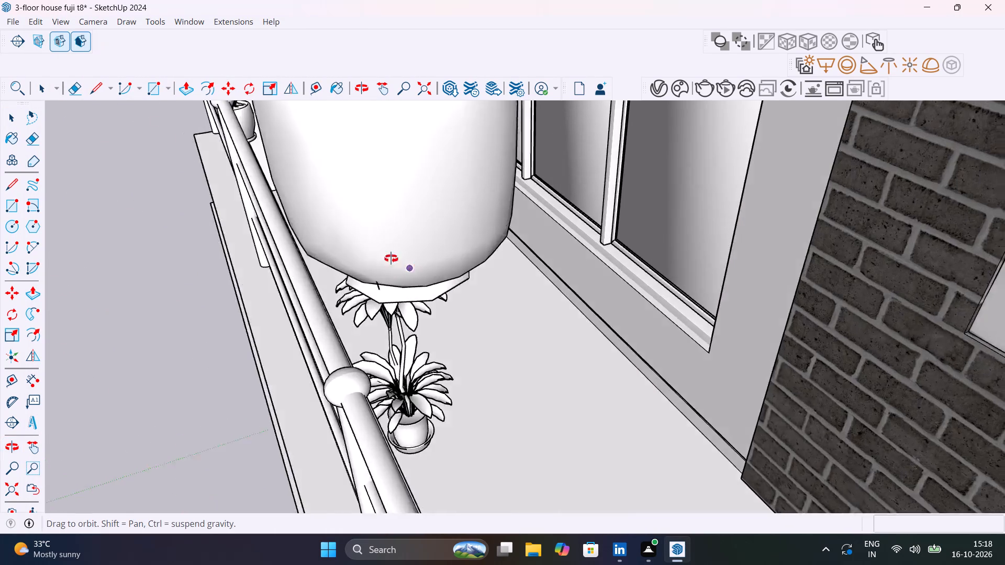
{"action": "middle_click_drag", "start_coordinate": [391, 258], "coordinate": [287, 299]}
{"action": "scroll", "coordinate": [425, 271], "scroll_direction": "up", "scroll_amount": 4}
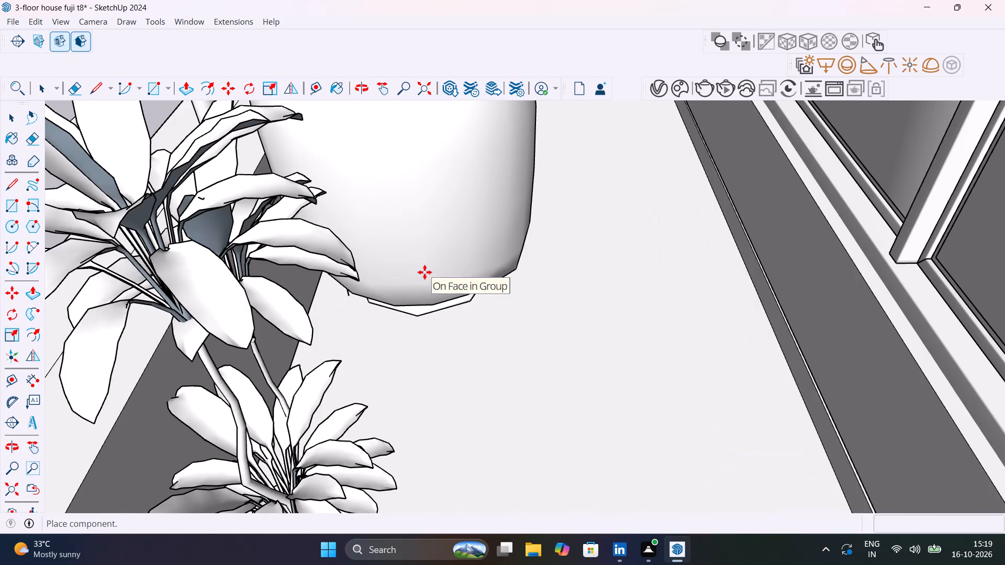
{"action": "scroll", "coordinate": [425, 272], "scroll_direction": "up", "scroll_amount": 6}
{"action": "middle_click_drag", "start_coordinate": [405, 291], "coordinate": [209, 202]}
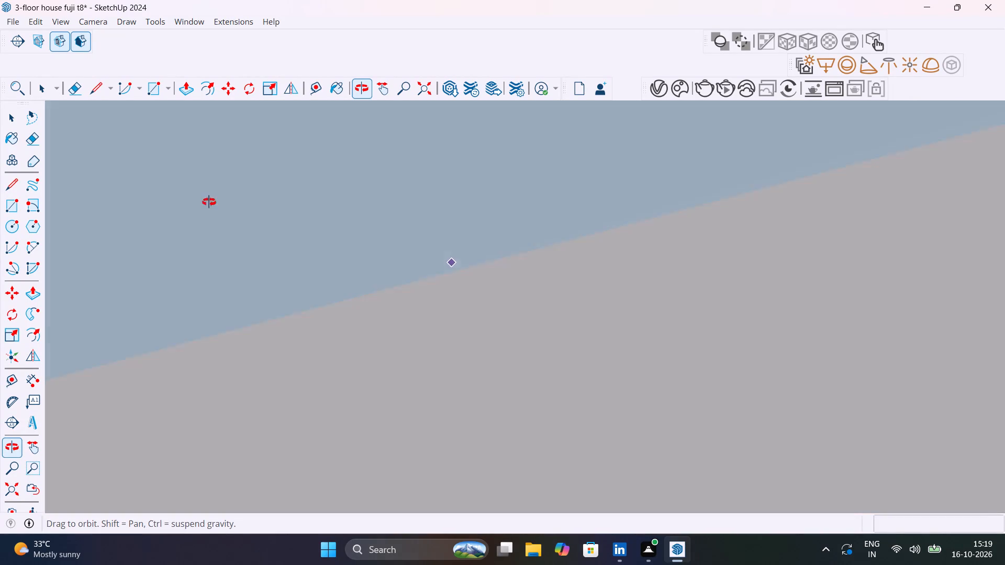
{"action": "middle_click_drag", "start_coordinate": [209, 202], "coordinate": [241, 221]}
{"action": "left_click", "coordinate": [271, 306]}
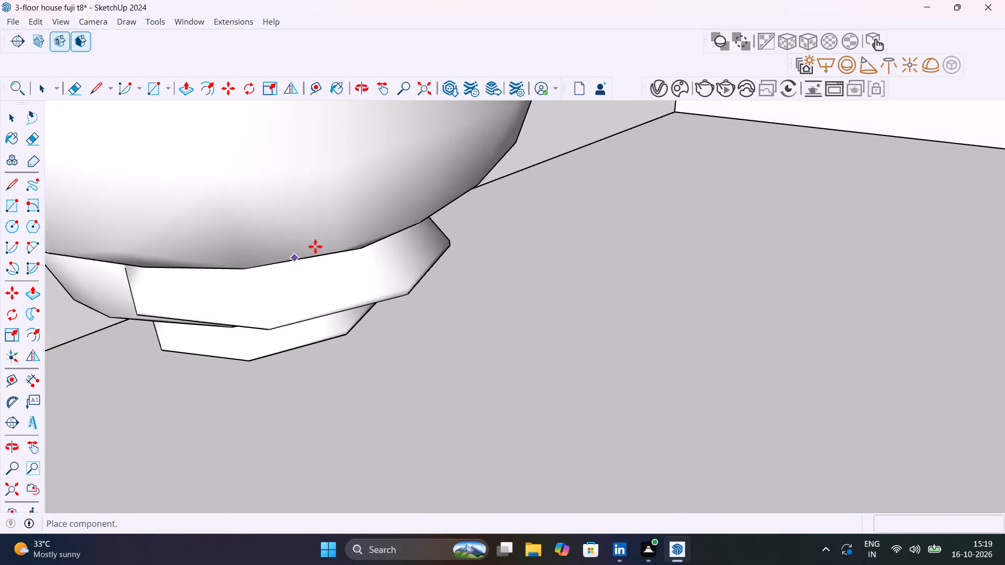
Place a second Climbing Plant 21-17 on the second-floor balcony floor, near the front railing.
{"action": "scroll", "coordinate": [315, 246], "scroll_direction": "down", "scroll_amount": 4}
{"action": "scroll", "coordinate": [359, 231], "scroll_direction": "down", "scroll_amount": 20}
{"action": "scroll", "coordinate": [359, 231], "scroll_direction": "down", "scroll_amount": 9}
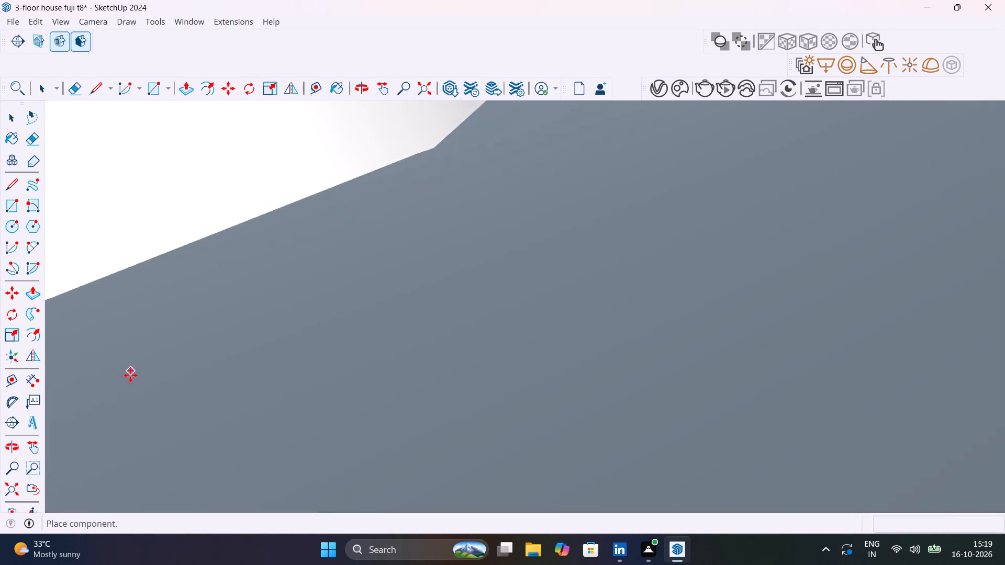
{"action": "left_click", "coordinate": [17, 492]}
{"action": "scroll", "coordinate": [295, 340], "scroll_direction": "down", "scroll_amount": 3}
{"action": "middle_click_drag", "start_coordinate": [319, 330], "coordinate": [378, 308]}
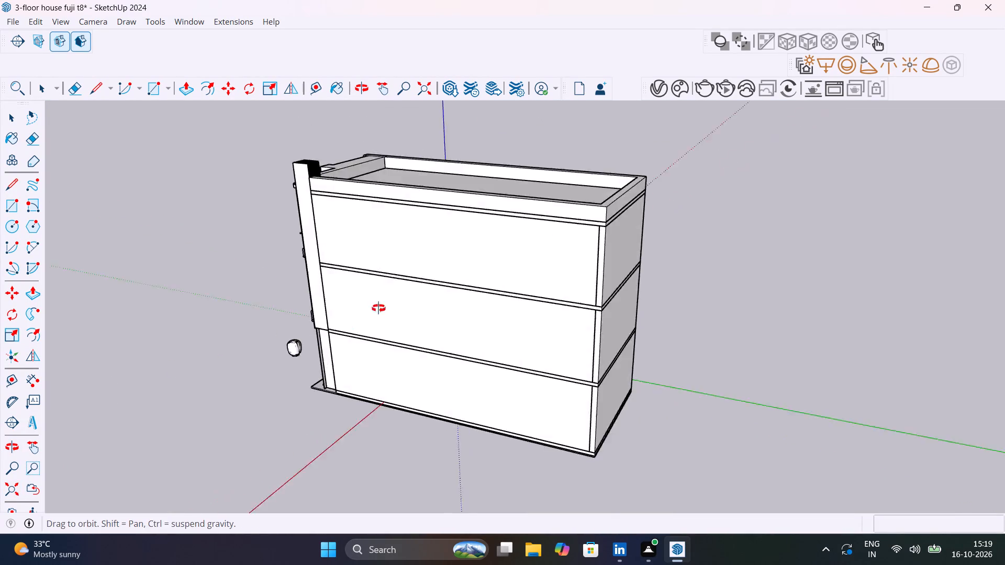
{"action": "middle_click_drag", "start_coordinate": [378, 308], "coordinate": [522, 321]}
{"action": "scroll", "coordinate": [316, 259], "scroll_direction": "up", "scroll_amount": 1}
{"action": "middle_click_drag", "start_coordinate": [317, 258], "coordinate": [425, 262]}
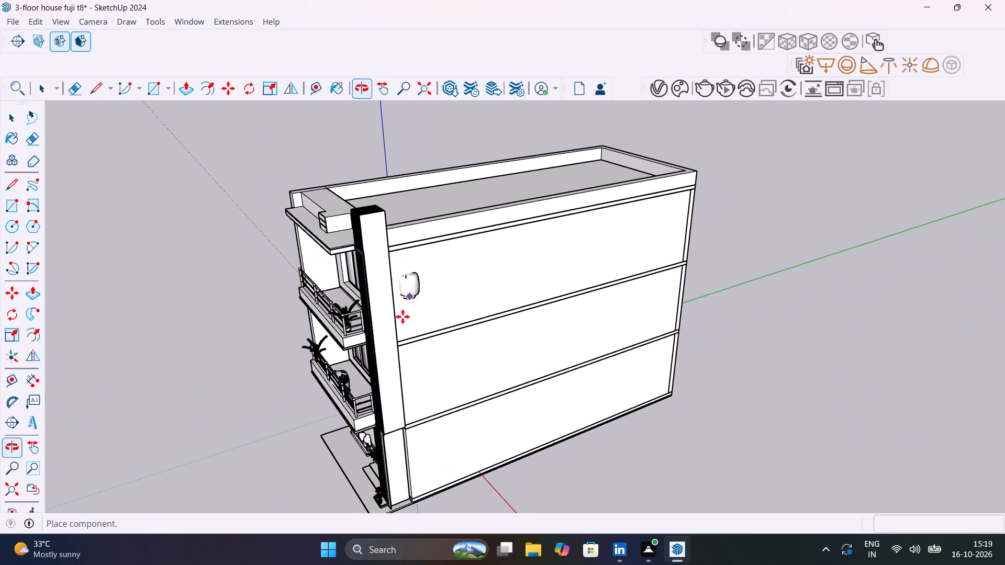
{"action": "scroll", "coordinate": [332, 306], "scroll_direction": "up", "scroll_amount": 12}
{"action": "middle_click_drag", "start_coordinate": [356, 304], "coordinate": [318, 347]}
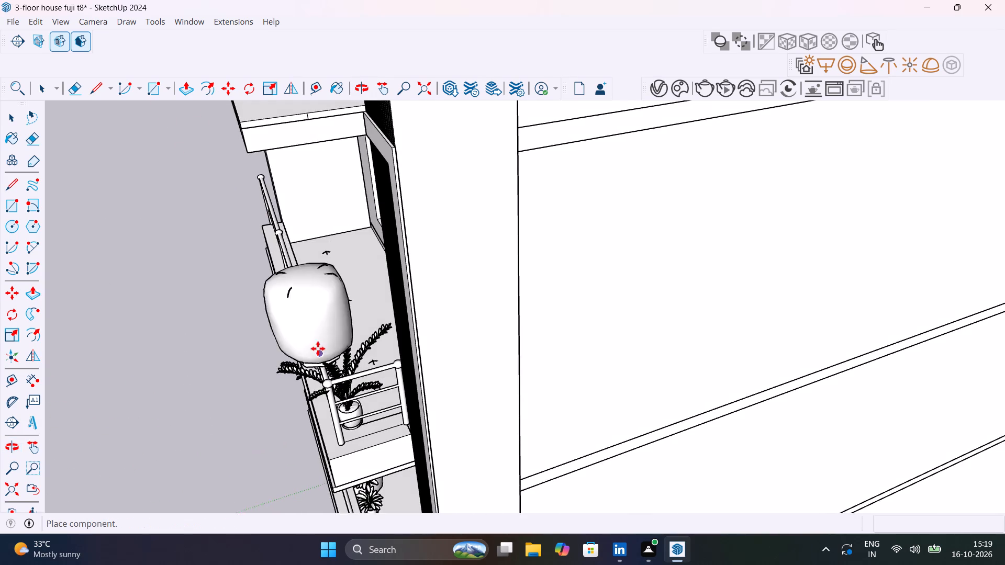
{"action": "scroll", "coordinate": [318, 348], "scroll_direction": "up", "scroll_amount": 14}
{"action": "scroll", "coordinate": [355, 326], "scroll_direction": "up", "scroll_amount": 5}
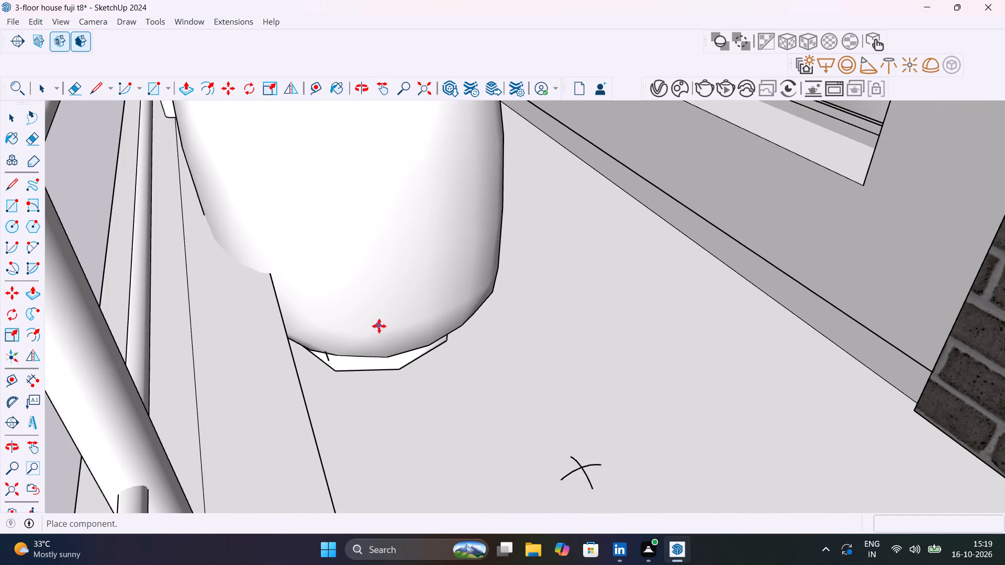
{"action": "left_click", "coordinate": [420, 335]}
{"action": "scroll", "coordinate": [492, 308], "scroll_direction": "down", "scroll_amount": 5}
{"action": "key", "text": "Escape"}
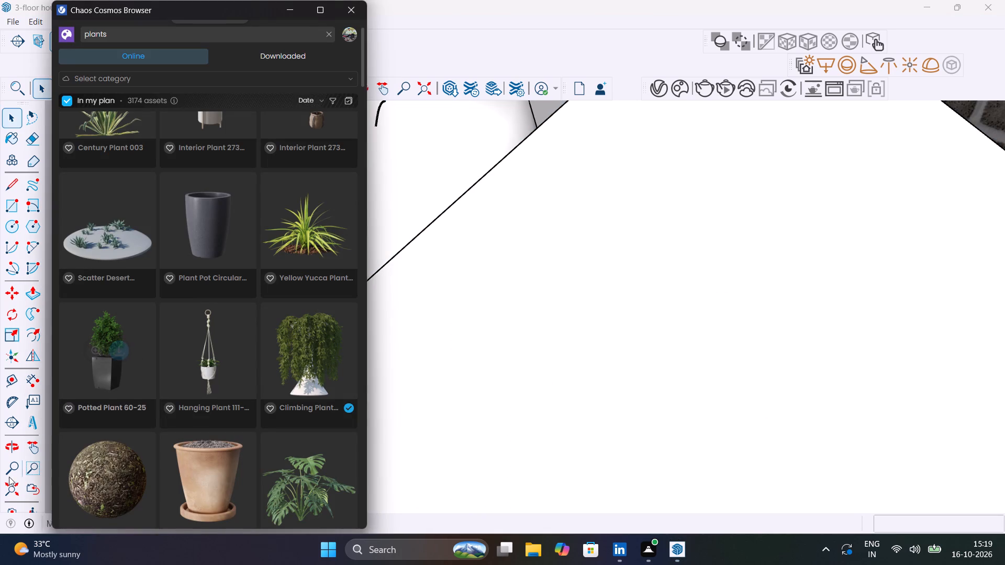
Scale the second-floor balcony's Climbing Plant 21-17 uniformly down to about 0.74 by a bounding-box corner.
{"action": "left_click", "coordinate": [7, 496]}
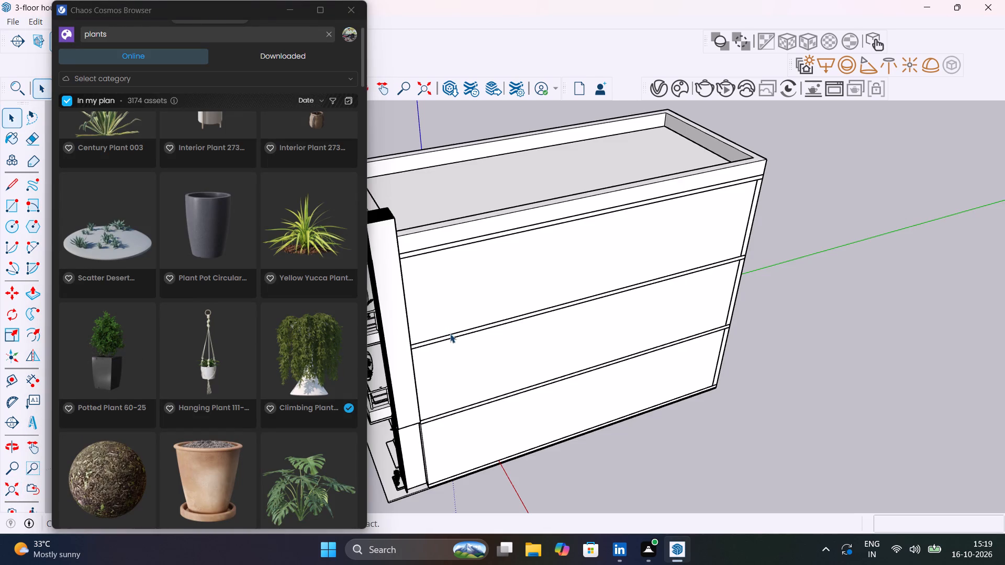
{"action": "scroll", "coordinate": [439, 342], "scroll_direction": "down", "scroll_amount": 1, "text": "shift"}
{"action": "middle_click_drag", "start_coordinate": [439, 341], "coordinate": [600, 265], "text": "shift"}
{"action": "scroll", "coordinate": [516, 246], "scroll_direction": "up", "scroll_amount": 4}
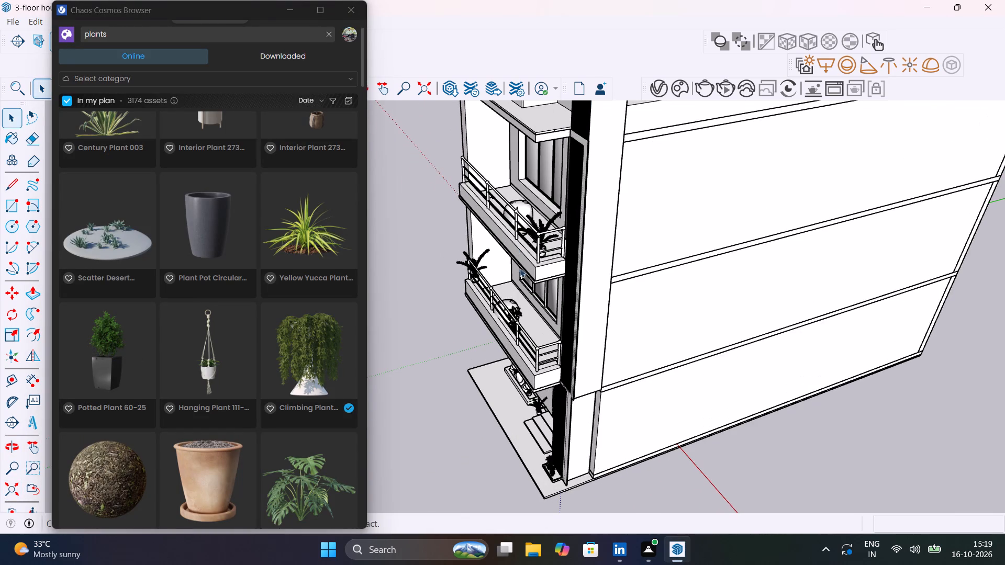
{"action": "left_click", "coordinate": [526, 202]}
{"action": "key", "text": "s"}
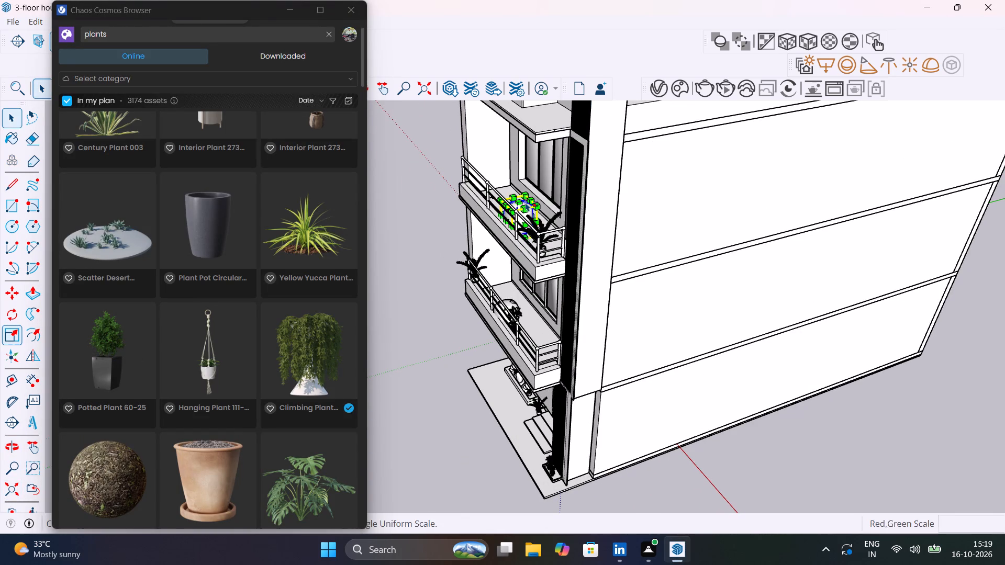
{"action": "scroll", "coordinate": [526, 195], "scroll_direction": "up", "scroll_amount": 11}
{"action": "left_click", "coordinate": [526, 196]}
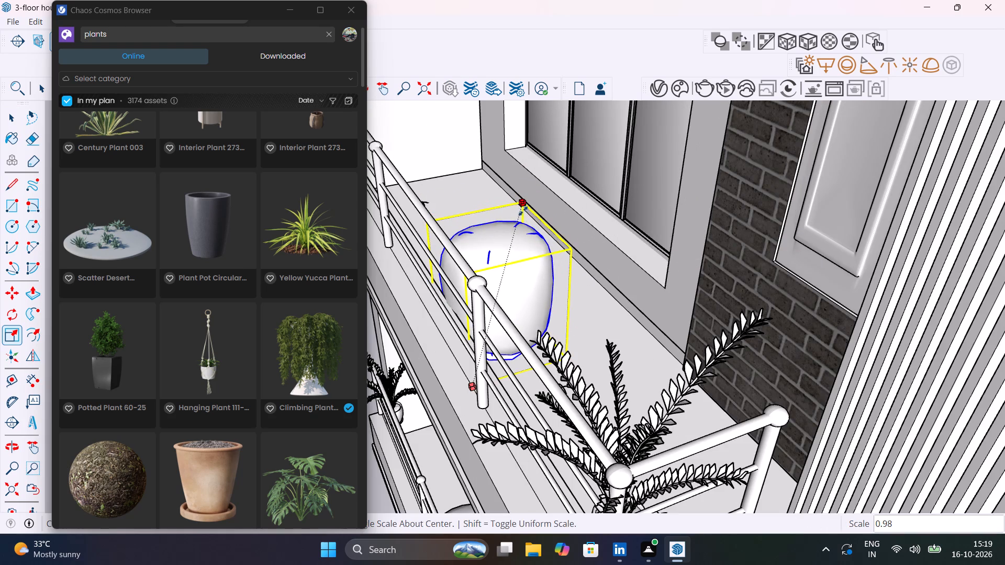
{"action": "left_click", "coordinate": [515, 246]}
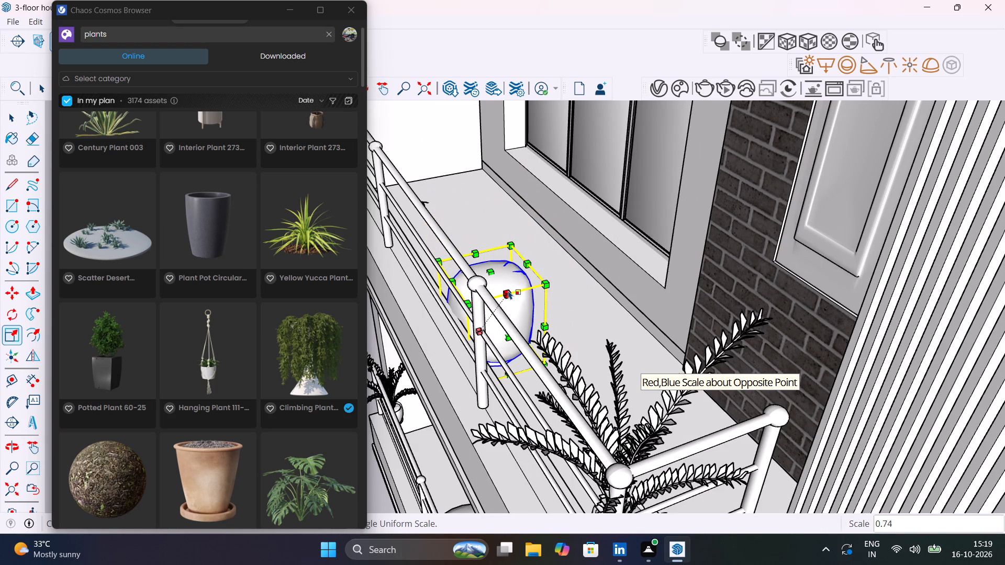
{"action": "middle_click_drag", "start_coordinate": [508, 289], "coordinate": [577, 204], "text": "shift"}
{"action": "key", "text": "space"}
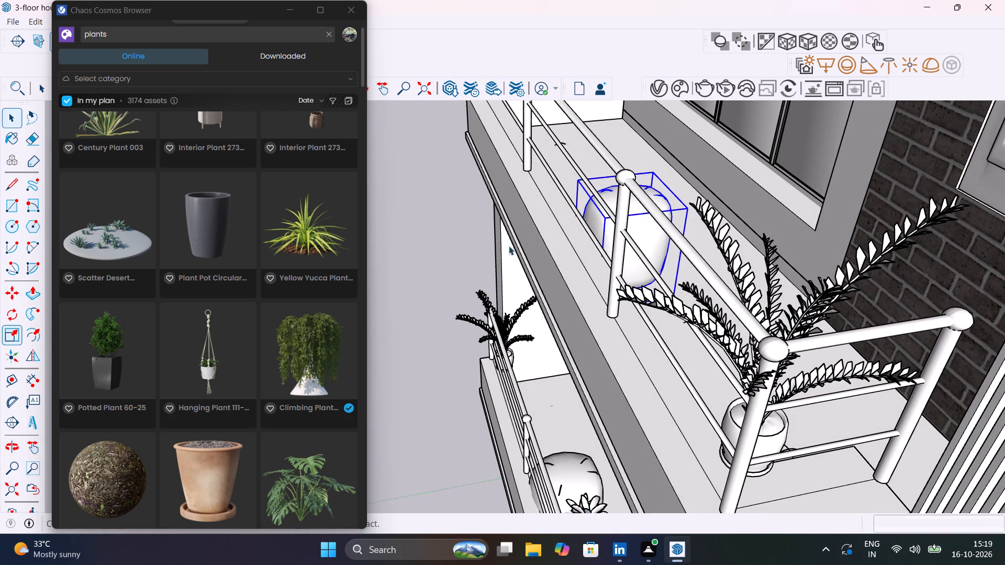
{"action": "left_click", "coordinate": [452, 275]}
Move the second-floor balcony's Climbing Plant 21-17 about 2 1/2" away from the front railing, towards the windows.
{"action": "middle_click_drag", "start_coordinate": [567, 259], "coordinate": [452, 306]}
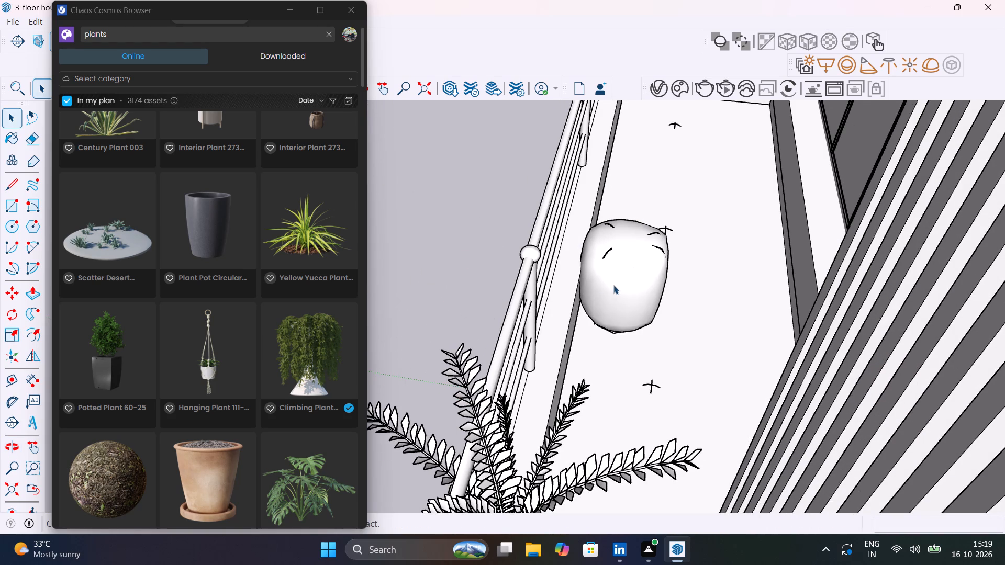
{"action": "left_click", "coordinate": [613, 285]}
{"action": "key", "text": "m"}
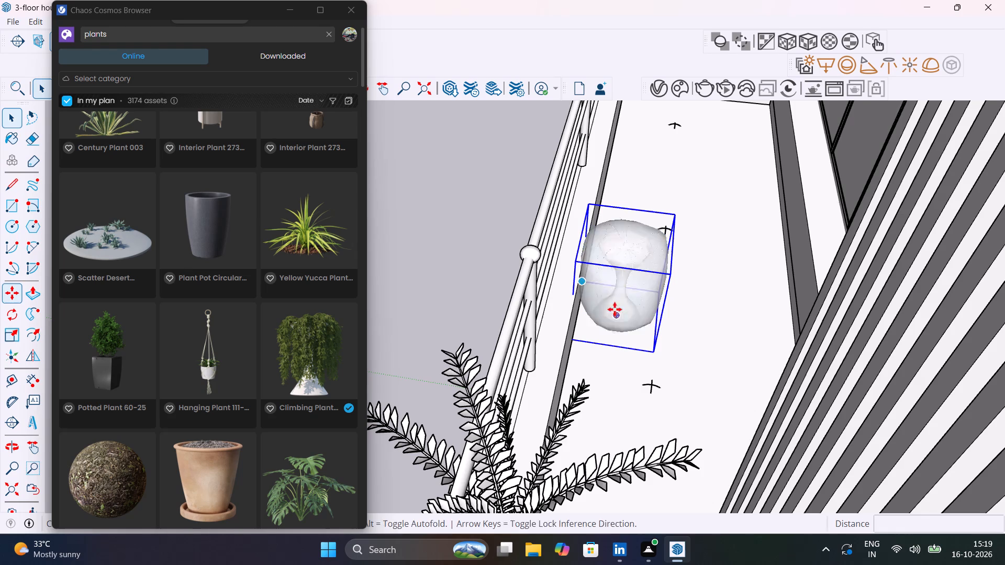
{"action": "left_click", "coordinate": [651, 353]}
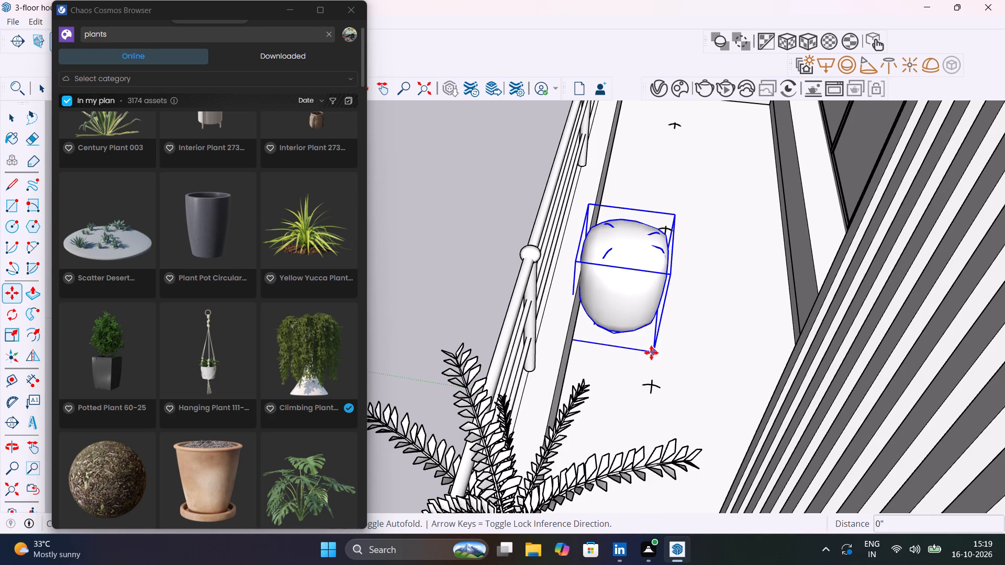
{"action": "left_click", "coordinate": [665, 353]}
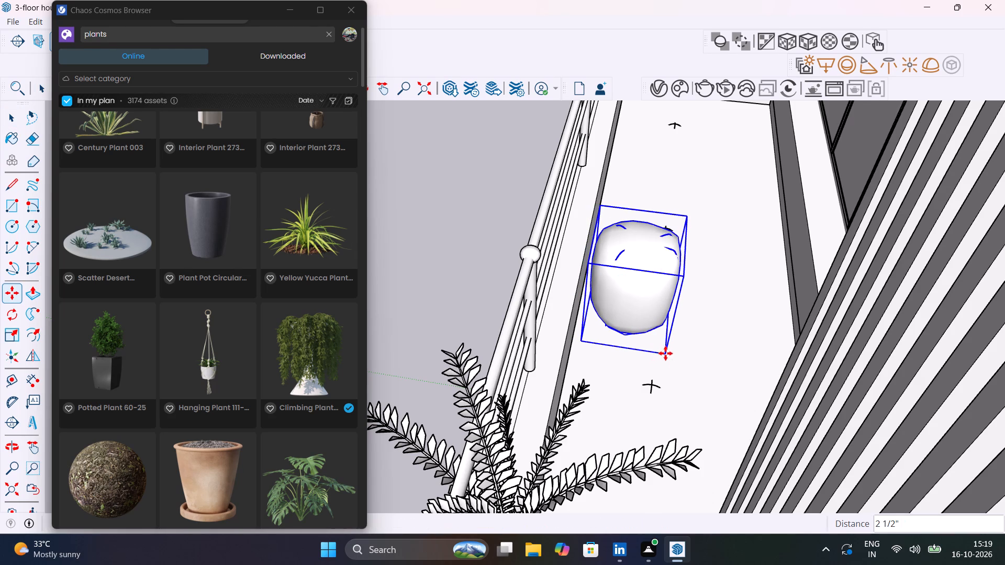
{"action": "middle_click_drag", "start_coordinate": [668, 350], "coordinate": [831, 291]}
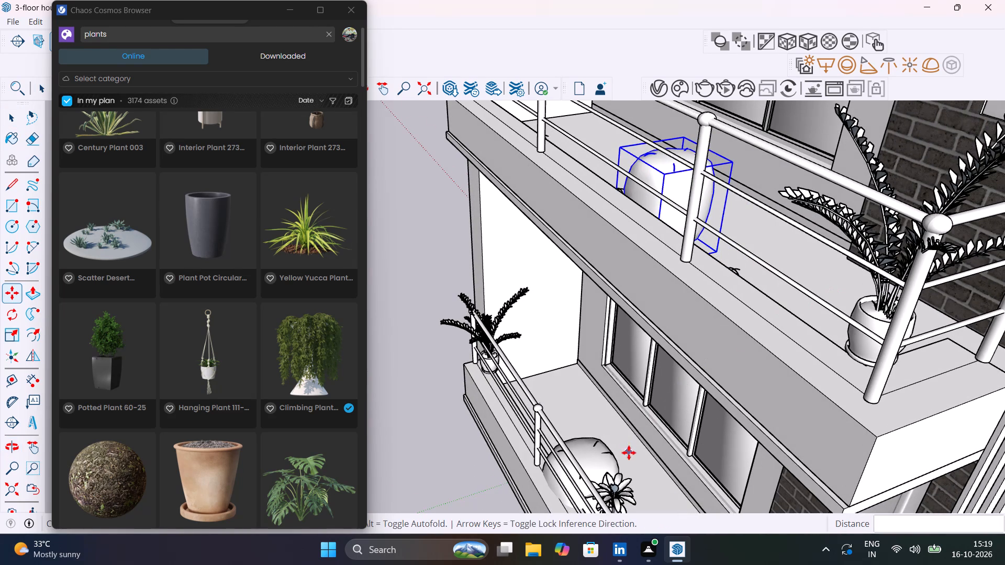
Scale the first-floor balcony's Climbing Plant 21-17 uniformly down to about 0.63 from a bounding-box corner.
{"action": "middle_click_drag", "start_coordinate": [624, 440], "coordinate": [621, 311], "text": "shift"}
{"action": "key", "text": "space"}
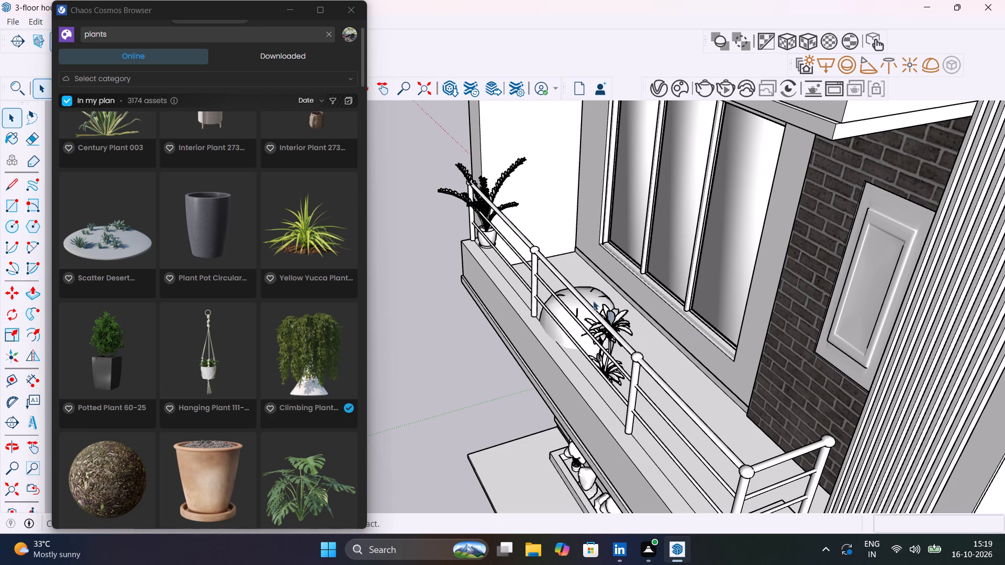
{"action": "left_click", "coordinate": [593, 297]}
{"action": "middle_click_drag", "start_coordinate": [594, 298], "coordinate": [587, 330]}
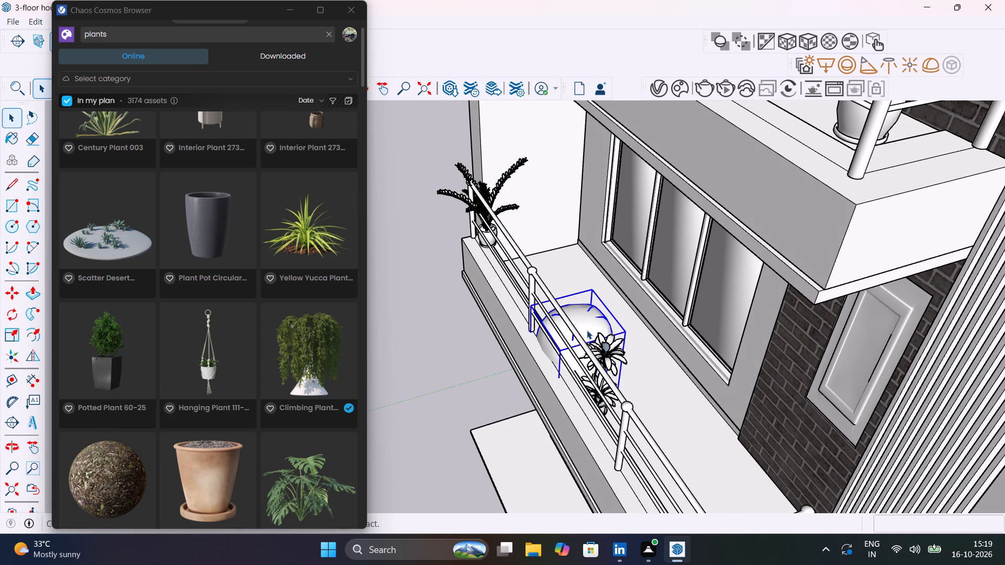
{"action": "key", "text": "s"}
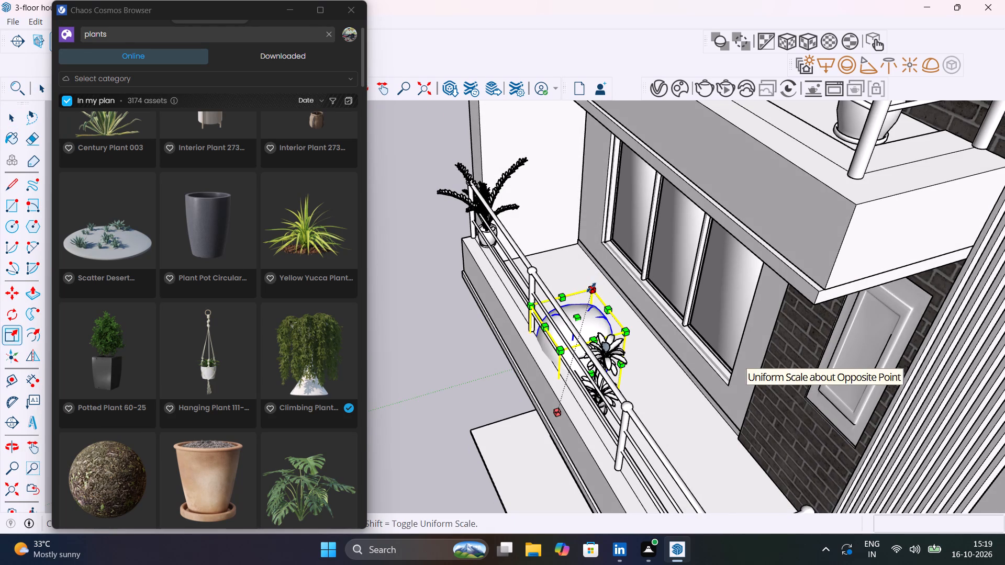
{"action": "left_click", "coordinate": [561, 349]}
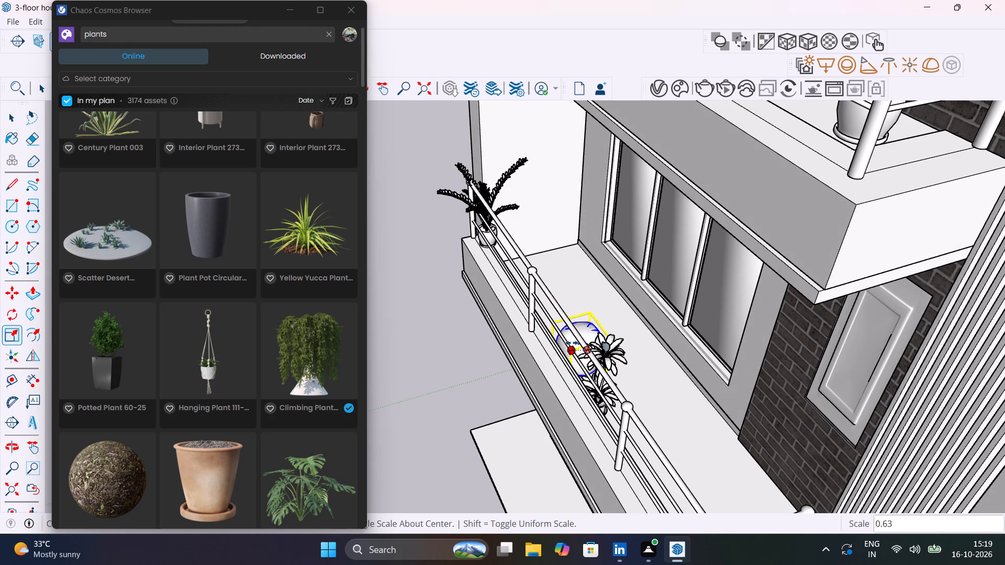
{"action": "left_click", "coordinate": [572, 343]}
{"action": "key", "text": "space"}
{"action": "left_click", "coordinate": [491, 365]}
Enlarge the first-floor balcony's Climbing Plant 21-17 uniformly by about 1.34 from a top bounding-box corner.
{"action": "middle_click_drag", "start_coordinate": [566, 372], "coordinate": [535, 359]}
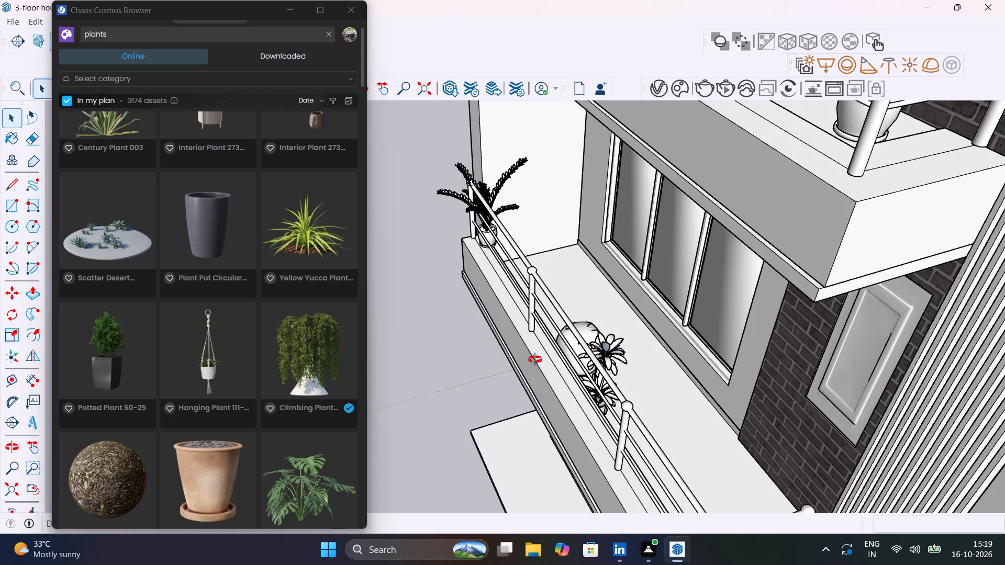
{"action": "middle_click_drag", "start_coordinate": [535, 359], "coordinate": [516, 355]}
{"action": "scroll", "coordinate": [591, 346], "scroll_direction": "up", "scroll_amount": 11}
{"action": "middle_click_drag", "start_coordinate": [610, 347], "coordinate": [608, 355]}
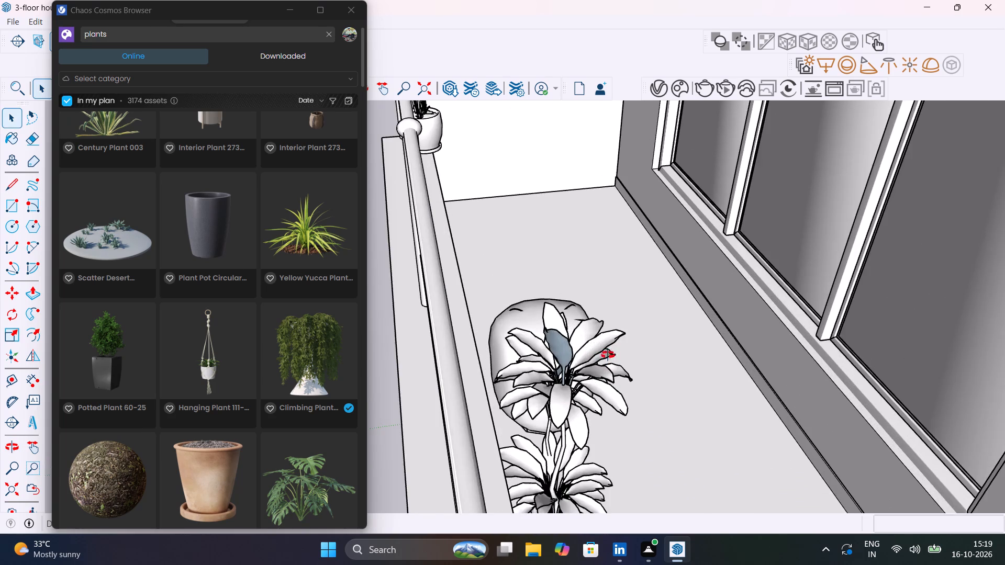
{"action": "middle_click_drag", "start_coordinate": [608, 355], "coordinate": [582, 408]}
{"action": "middle_click_drag", "start_coordinate": [531, 333], "coordinate": [433, 277]}
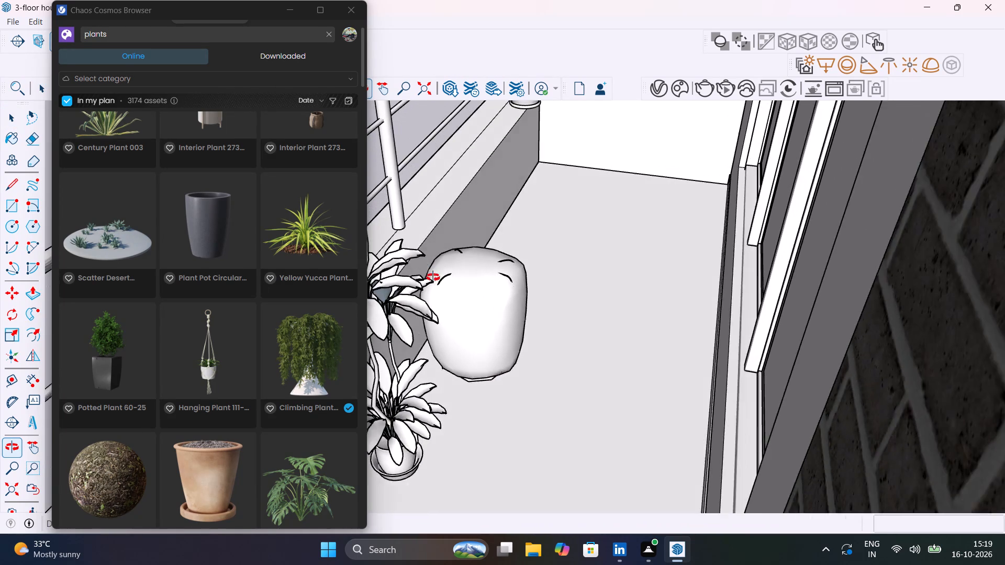
{"action": "middle_click_drag", "start_coordinate": [433, 277], "coordinate": [534, 346]}
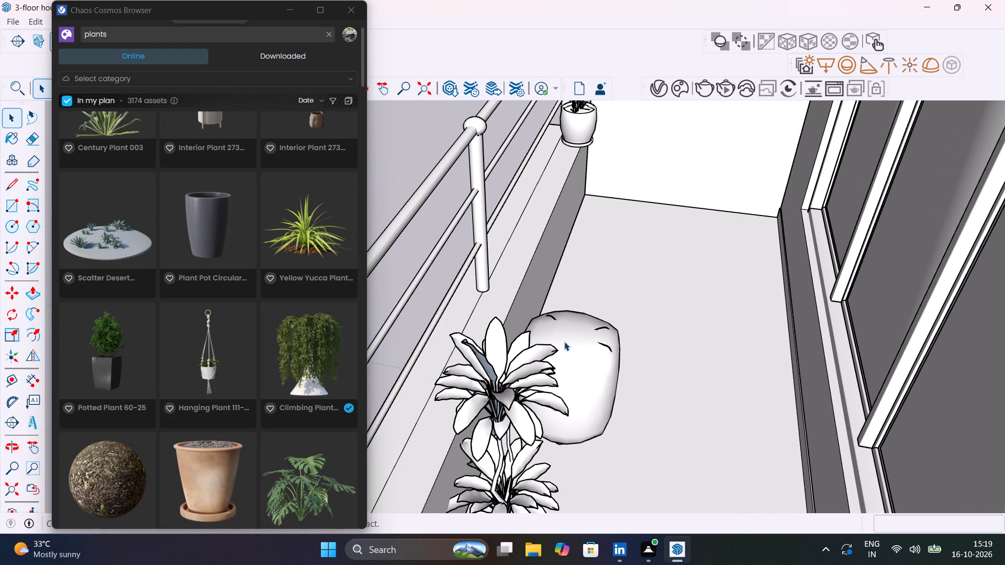
{"action": "left_click", "coordinate": [596, 344]}
{"action": "key", "text": "s"}
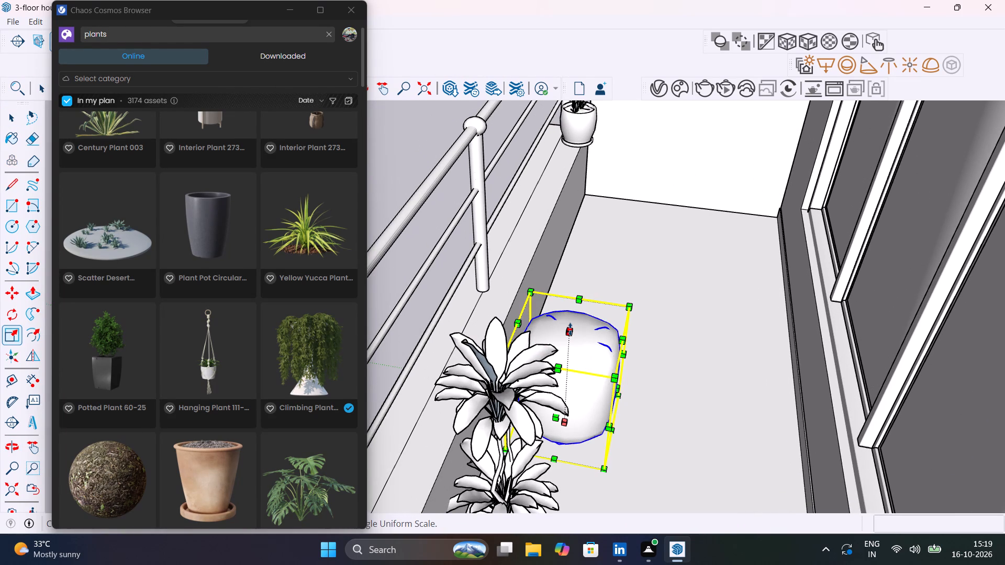
{"action": "left_click", "coordinate": [570, 329]}
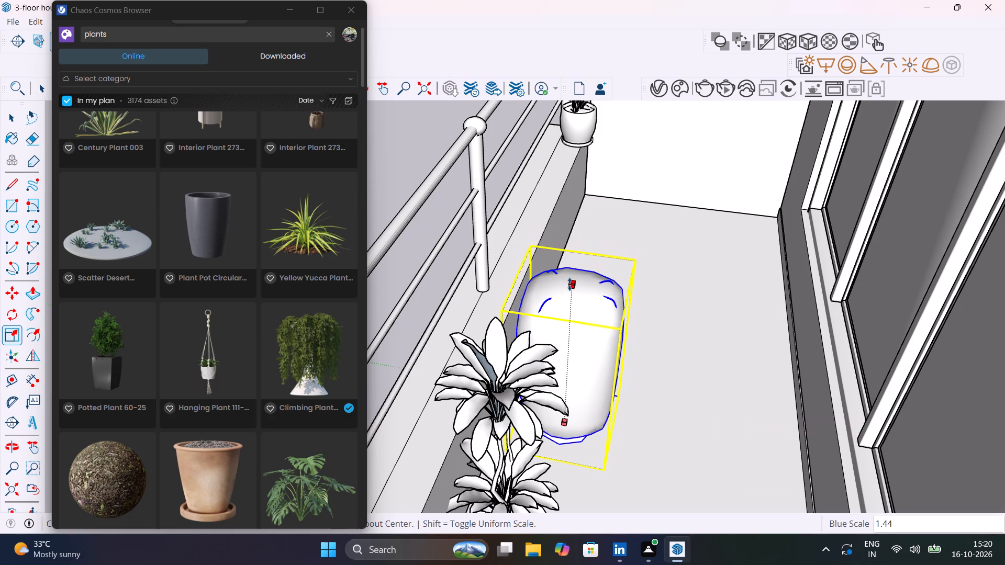
{"action": "key", "text": "Escape"}
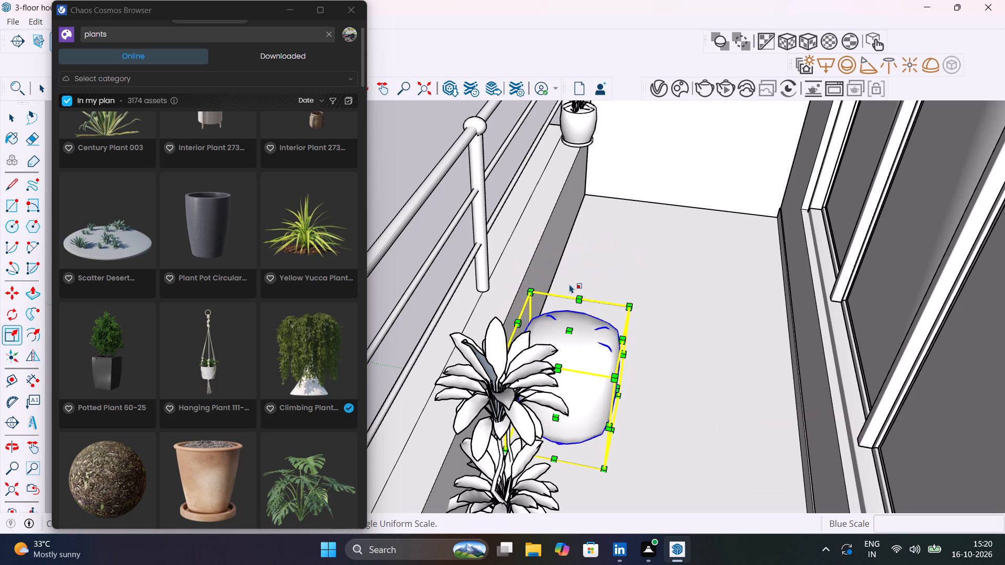
{"action": "left_click", "coordinate": [632, 303]}
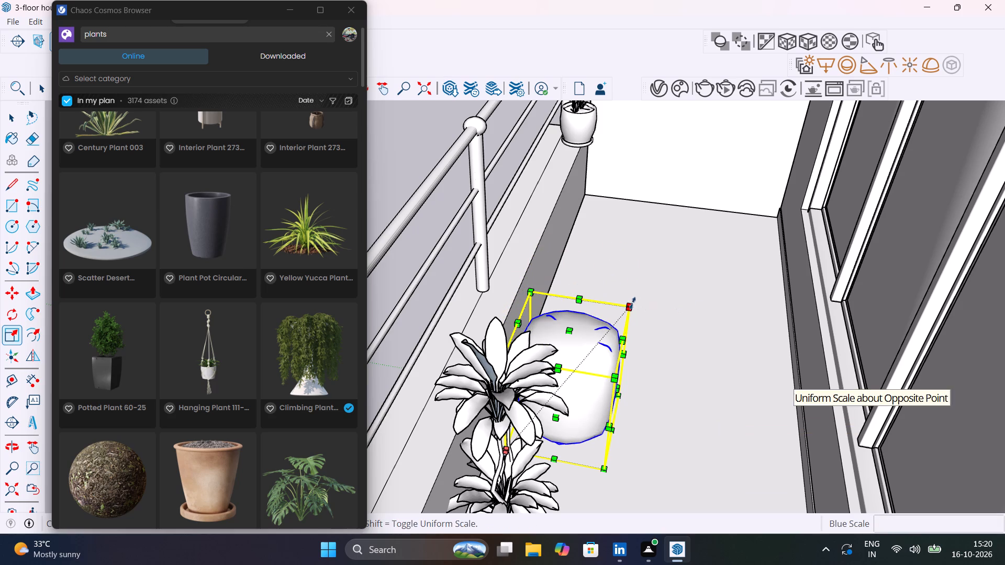
{"action": "left_click", "coordinate": [657, 243]}
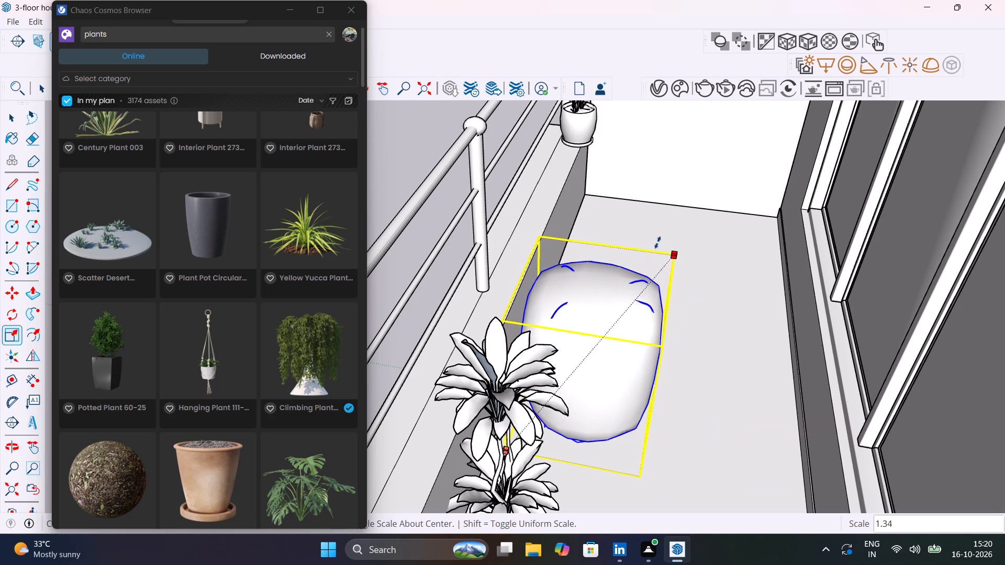
{"action": "key", "text": "space"}
Examine the whole house and its front facade to review the plants on both balconies.
{"action": "scroll", "coordinate": [640, 335], "scroll_direction": "down", "scroll_amount": 5}
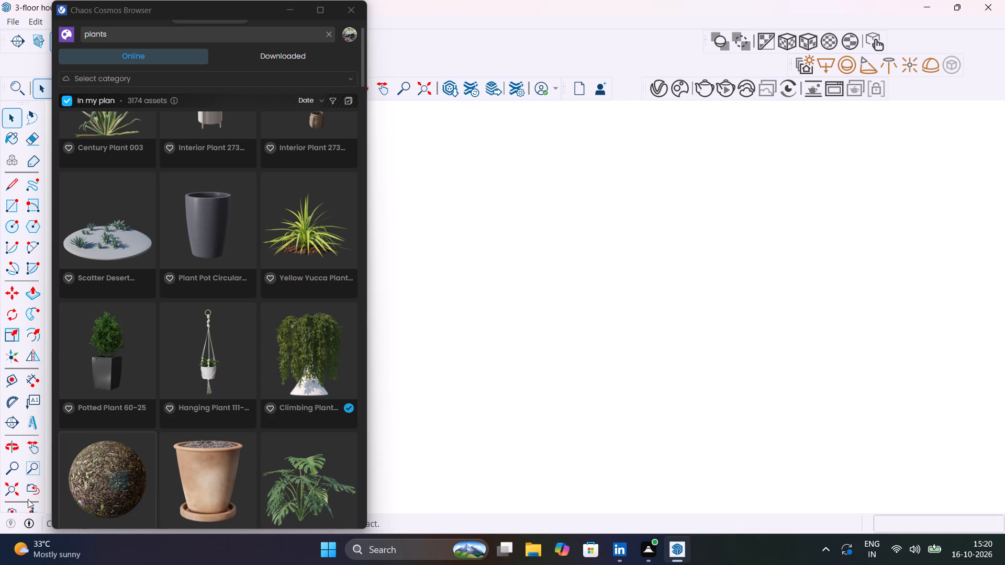
{"action": "left_click", "coordinate": [10, 491]}
{"action": "scroll", "coordinate": [440, 435], "scroll_direction": "down", "scroll_amount": 11}
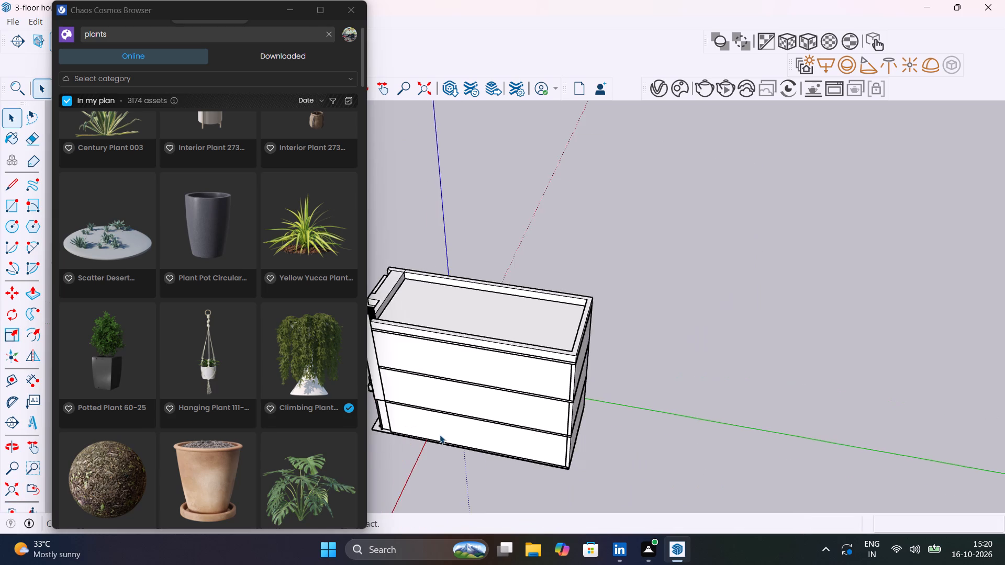
{"action": "scroll", "coordinate": [440, 435], "scroll_direction": "down", "scroll_amount": 2}
{"action": "middle_click_drag", "start_coordinate": [444, 442], "coordinate": [718, 411], "text": "shift"}
{"action": "scroll", "coordinate": [720, 410], "scroll_direction": "down", "scroll_amount": 1}
{"action": "scroll", "coordinate": [562, 365], "scroll_direction": "up", "scroll_amount": 6}
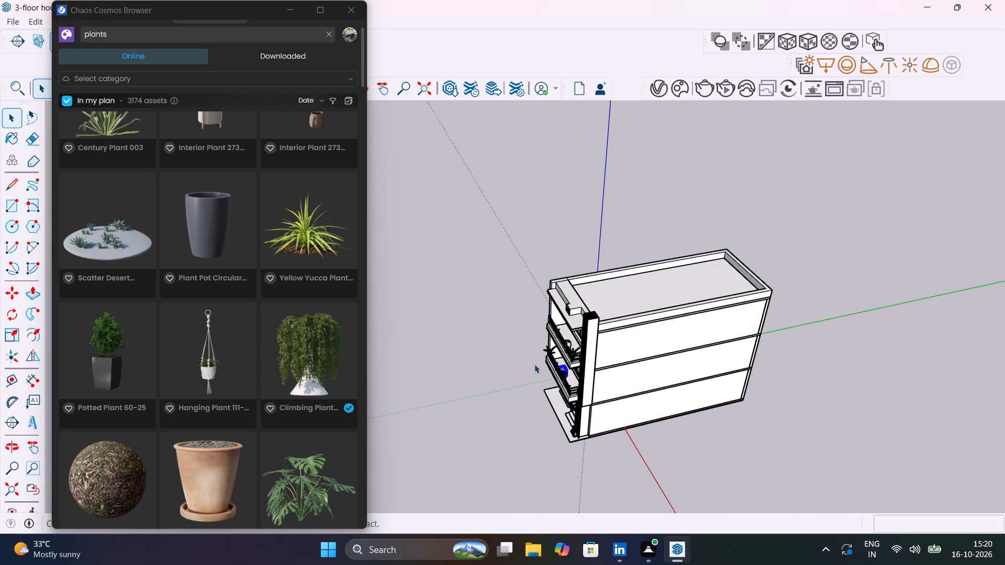
{"action": "left_click", "coordinate": [476, 347]}
{"action": "scroll", "coordinate": [561, 352], "scroll_direction": "up", "scroll_amount": 11}
{"action": "middle_click_drag", "start_coordinate": [588, 394], "coordinate": [703, 340]}
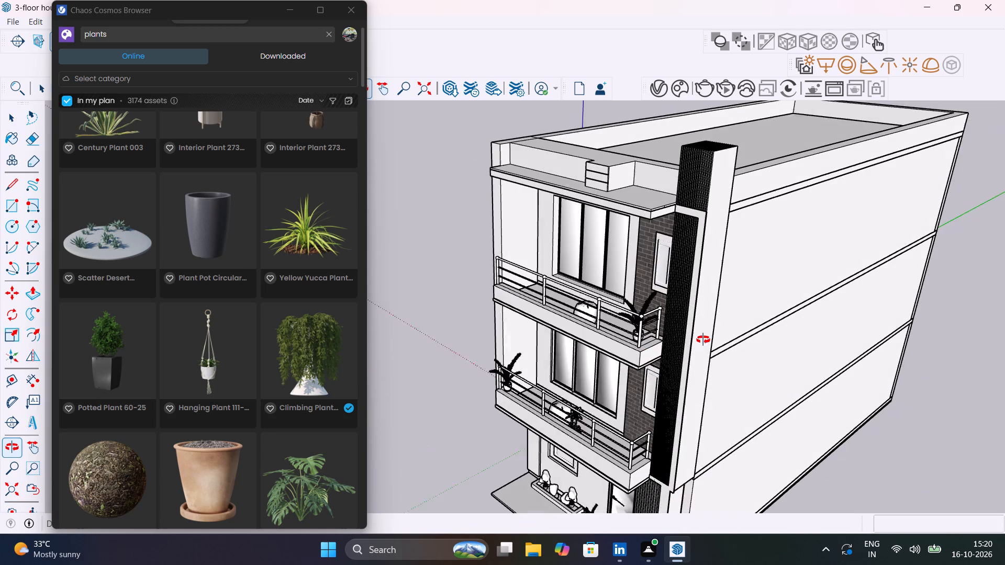
{"action": "middle_click_drag", "start_coordinate": [703, 340], "coordinate": [768, 313]}
{"action": "scroll", "coordinate": [768, 313], "scroll_direction": "up", "scroll_amount": 1}
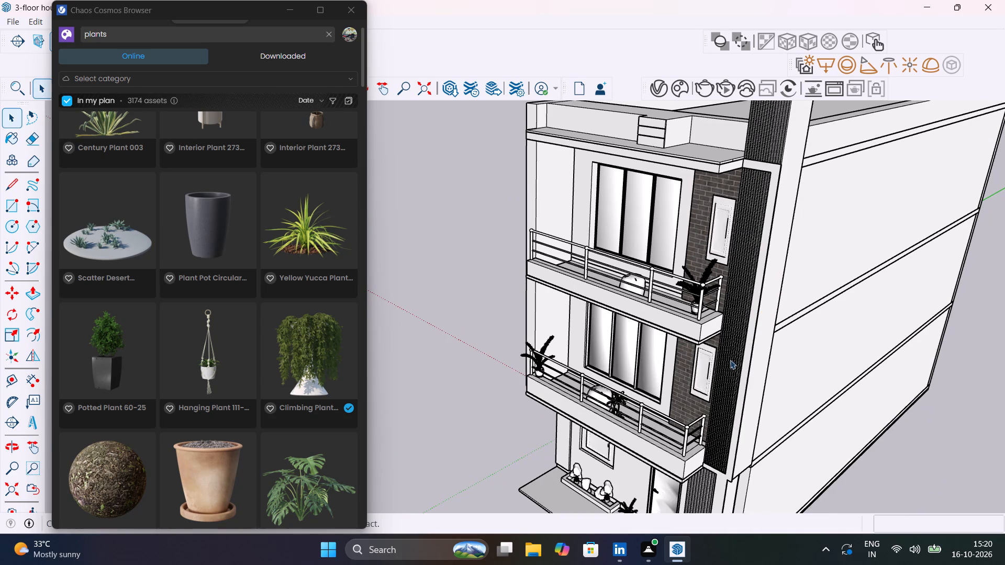
Import Indoor Plant 004 from the plant results and place it at the brick-wall end of the first-floor balcony.
{"action": "scroll", "coordinate": [275, 295], "scroll_direction": "up", "scroll_amount": 7}
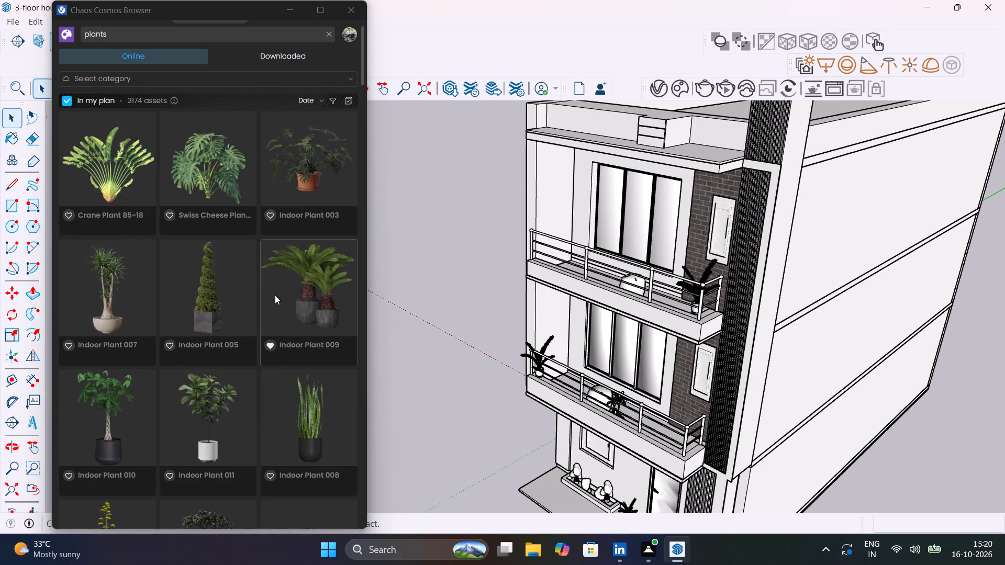
{"action": "scroll", "coordinate": [275, 295], "scroll_direction": "up", "scroll_amount": 11}
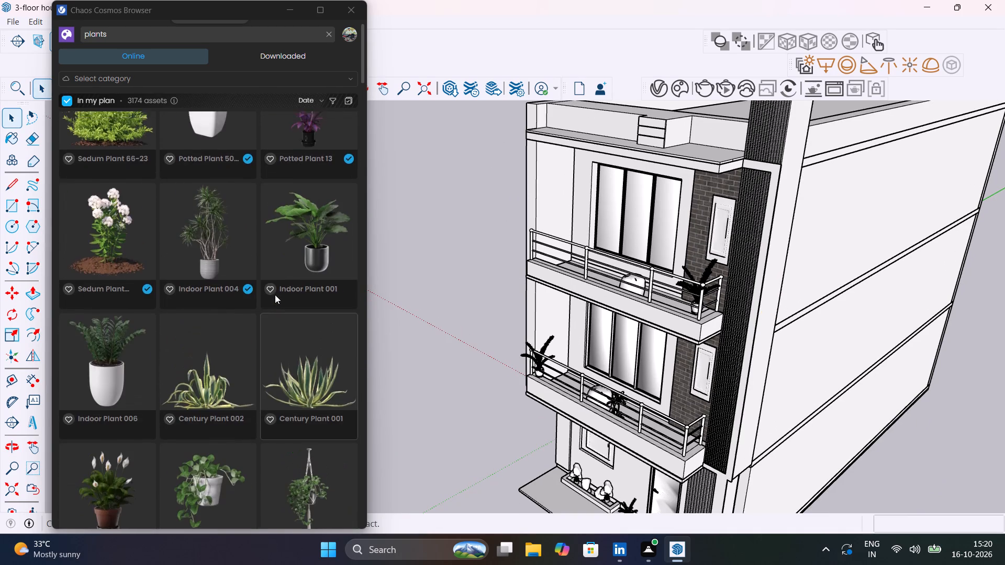
{"action": "scroll", "coordinate": [275, 295], "scroll_direction": "up", "scroll_amount": 2}
{"action": "scroll", "coordinate": [275, 295], "scroll_direction": "down", "scroll_amount": 2}
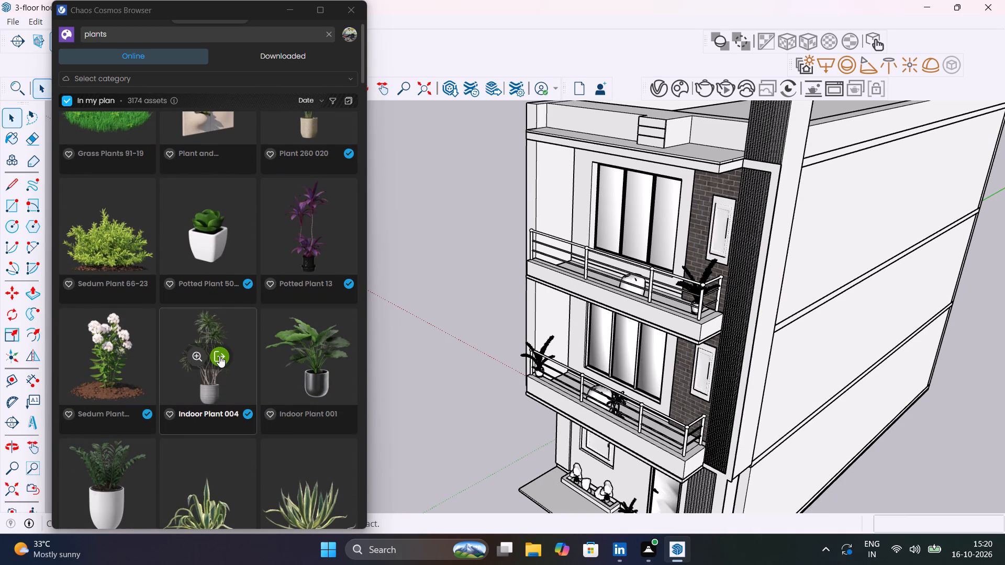
{"action": "left_click", "coordinate": [219, 356]}
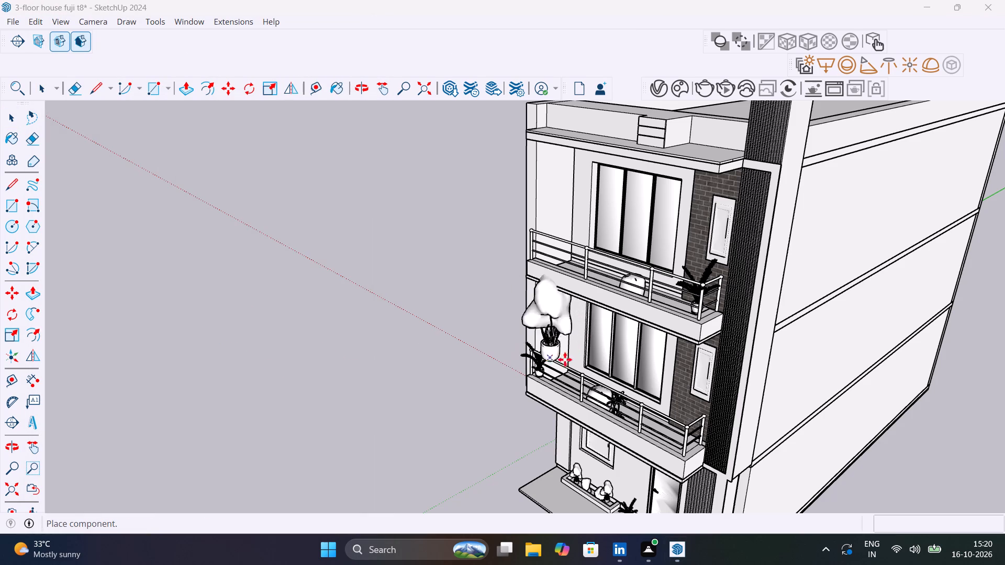
{"action": "middle_click_drag", "start_coordinate": [582, 358], "coordinate": [781, 366]}
{"action": "scroll", "coordinate": [694, 363], "scroll_direction": "up", "scroll_amount": 4}
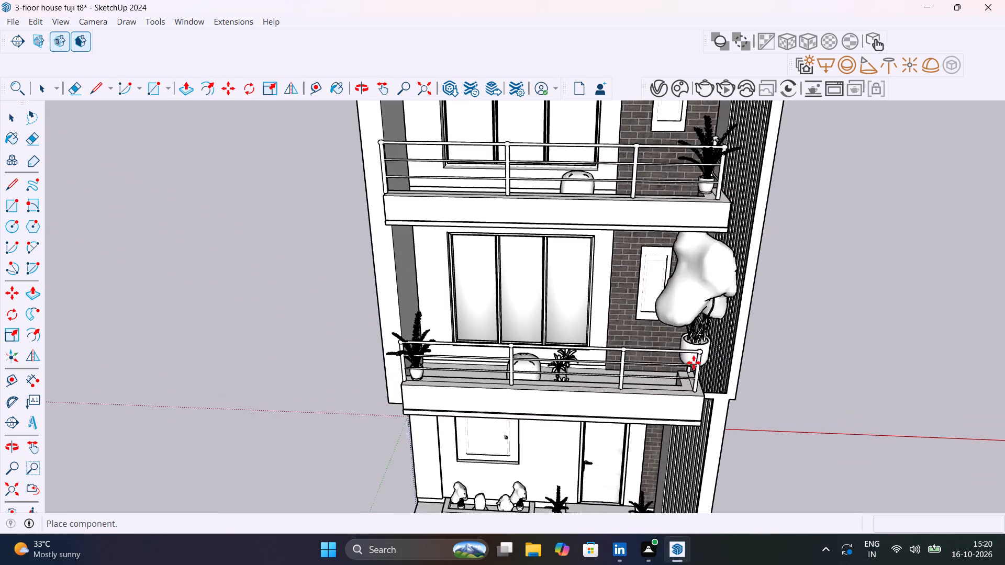
{"action": "scroll", "coordinate": [694, 363], "scroll_direction": "up", "scroll_amount": 9}
{"action": "middle_click_drag", "start_coordinate": [674, 368], "coordinate": [857, 424]}
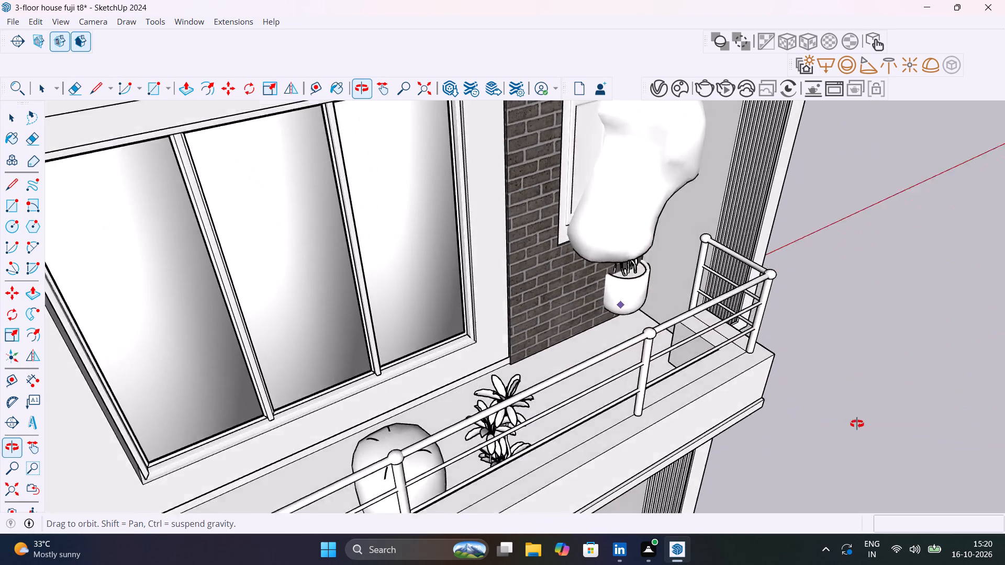
{"action": "middle_click_drag", "start_coordinate": [857, 424], "coordinate": [906, 432]}
{"action": "left_click", "coordinate": [695, 303]}
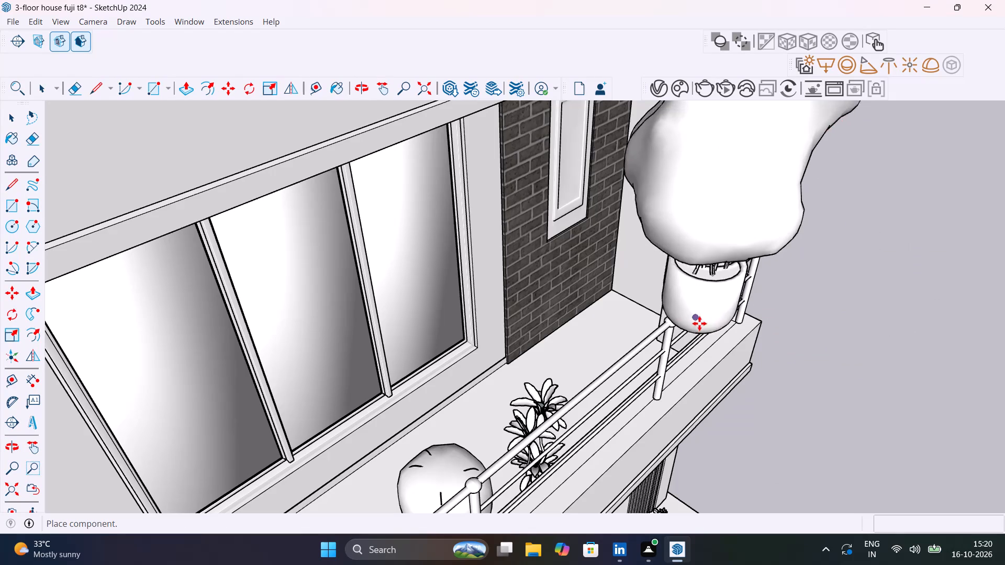
Place a second Indoor Plant 004 on the second-floor balcony, at the end opposite the existing potted palm, and close the asset browser.
{"action": "scroll", "coordinate": [699, 322], "scroll_direction": "down", "scroll_amount": 10}
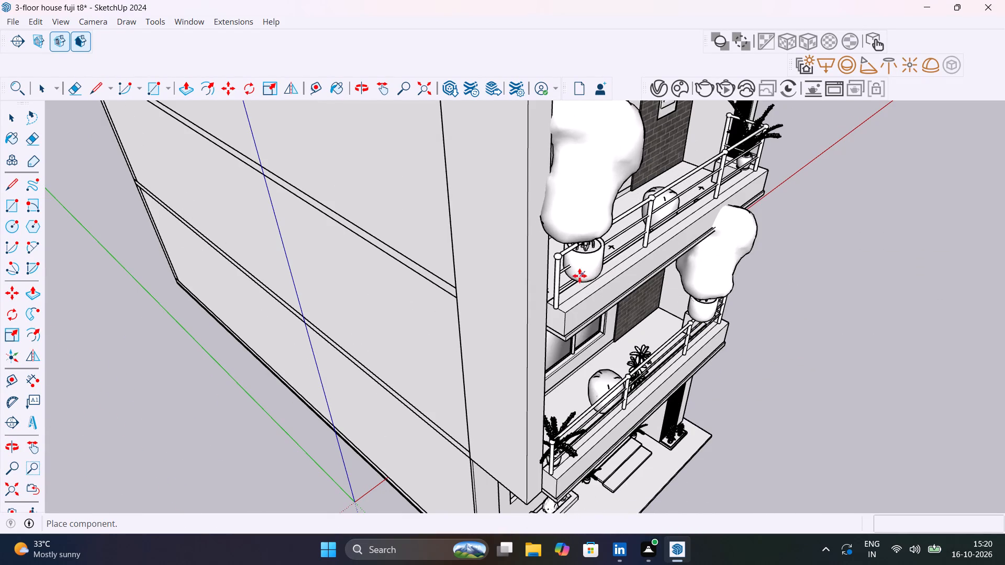
{"action": "left_click", "coordinate": [573, 280]}
{"action": "key", "text": "Escape"}
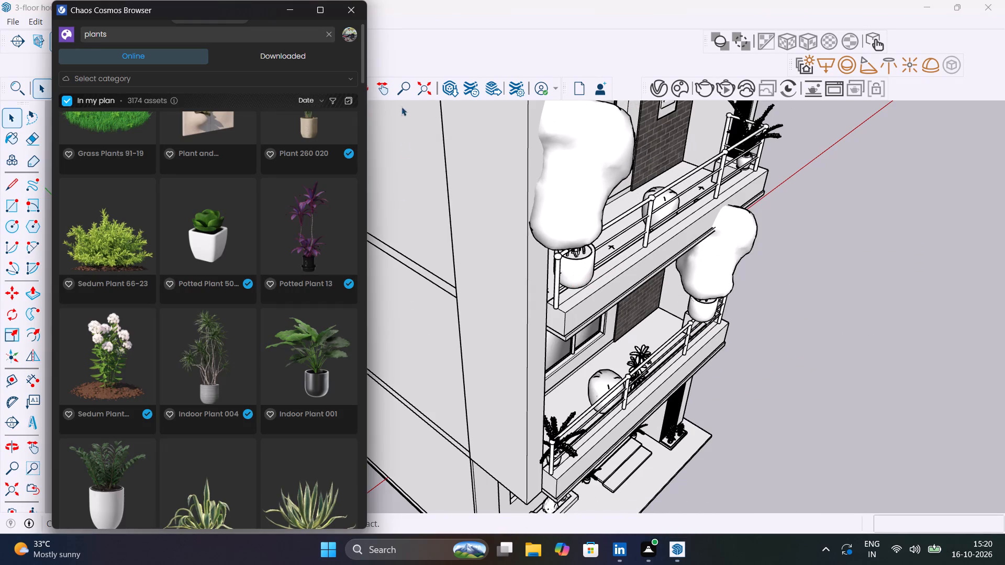
{"action": "left_click", "coordinate": [352, 11]}
Scale the first-floor balcony's Indoor Plant 004 uniformly down from a top bounding-box corner until it suits the railing's height.
{"action": "middle_click_drag", "start_coordinate": [675, 318], "coordinate": [673, 317]}
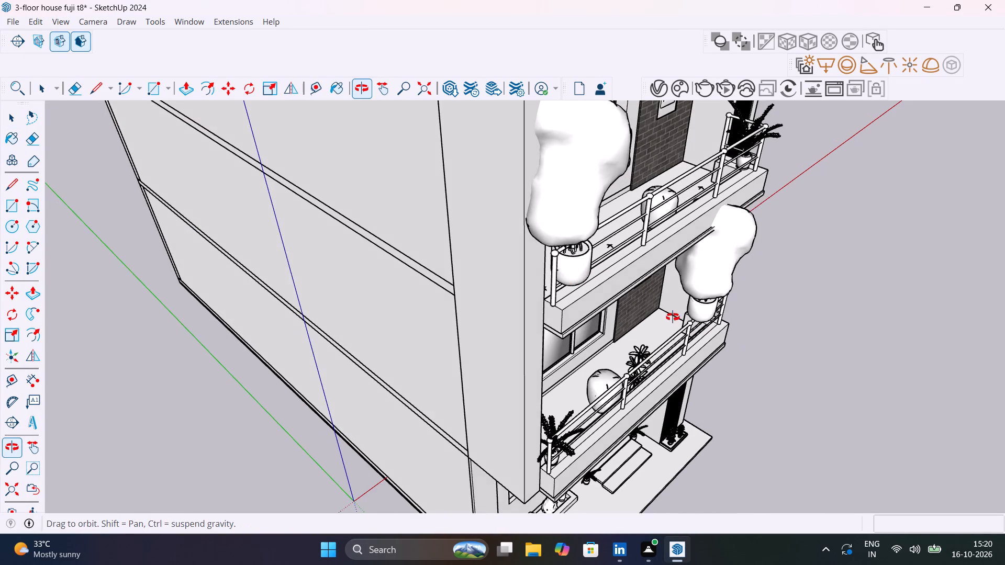
{"action": "scroll", "coordinate": [673, 317], "scroll_direction": "down", "scroll_amount": 1}
{"action": "middle_click_drag", "start_coordinate": [673, 317], "coordinate": [377, 241]}
{"action": "scroll", "coordinate": [522, 236], "scroll_direction": "down", "scroll_amount": 6}
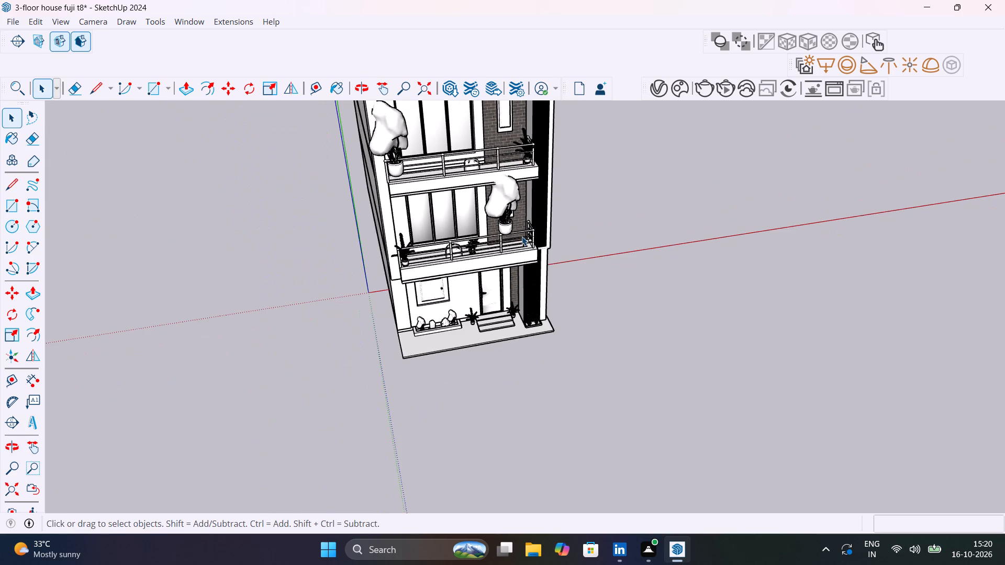
{"action": "middle_click_drag", "start_coordinate": [522, 236], "coordinate": [517, 337], "text": "shift"}
{"action": "scroll", "coordinate": [517, 330], "scroll_direction": "up", "scroll_amount": 8}
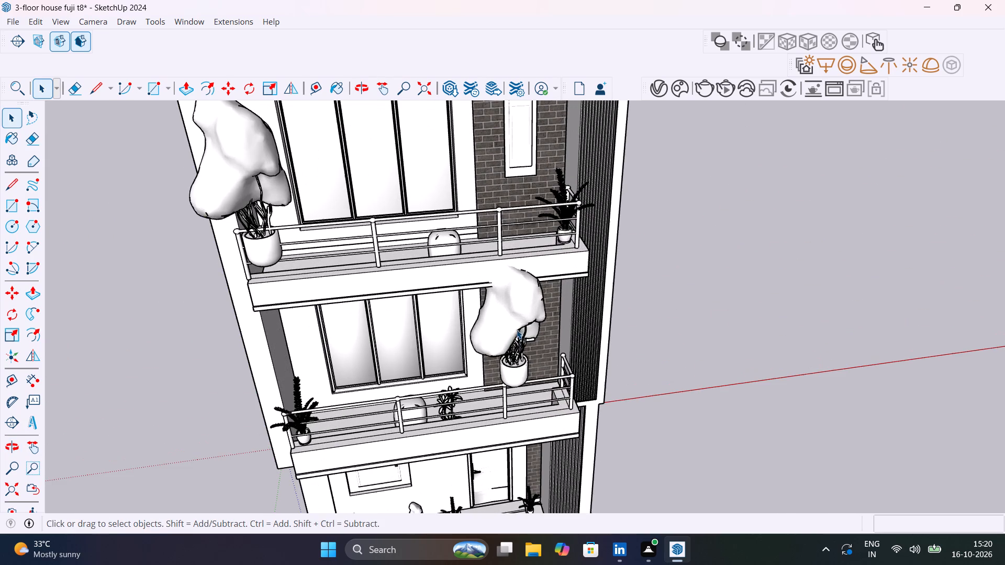
{"action": "left_click", "coordinate": [517, 330]}
{"action": "key", "text": "s"}
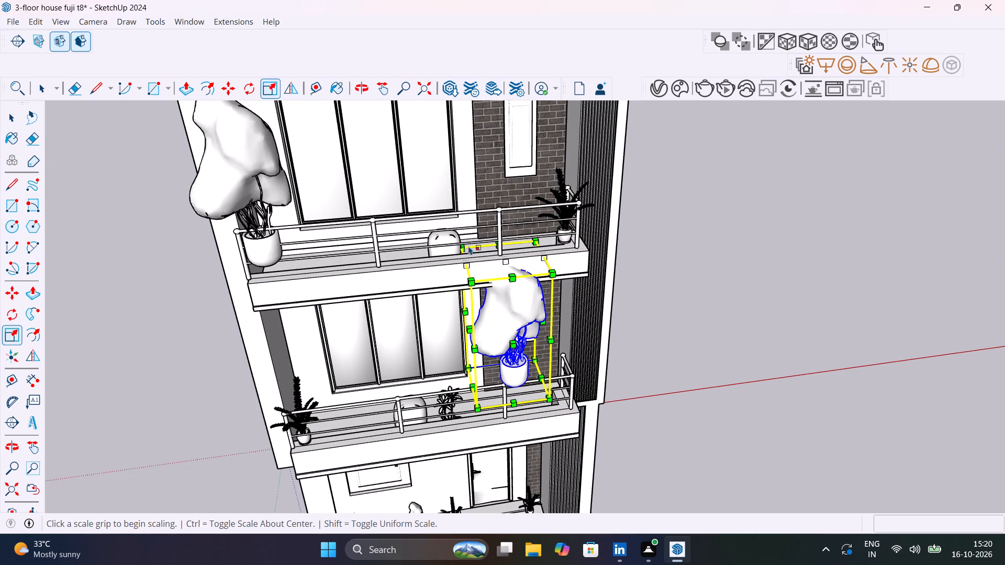
{"action": "left_click", "coordinate": [461, 244]}
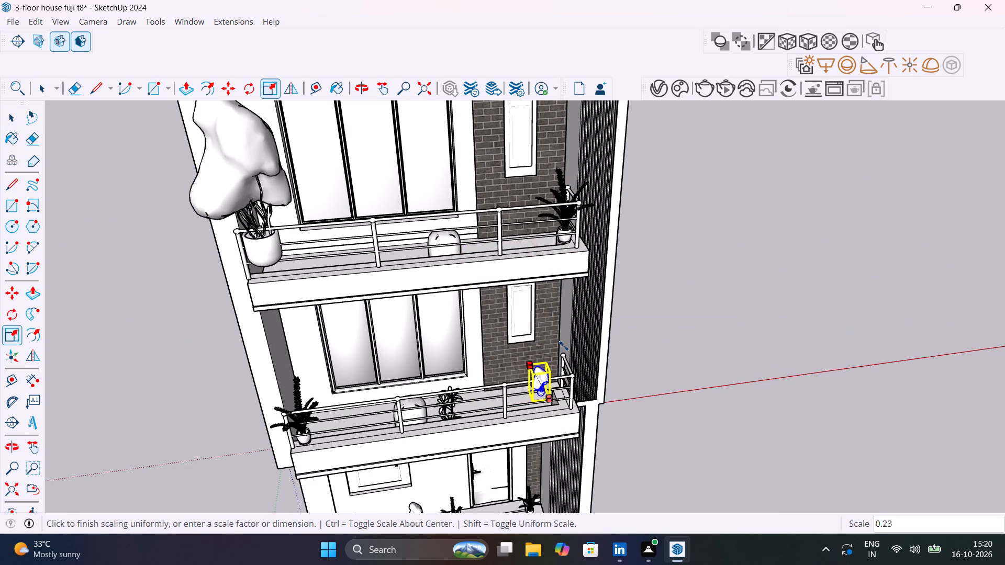
{"action": "left_click", "coordinate": [552, 340]}
{"action": "left_click", "coordinate": [252, 188]}
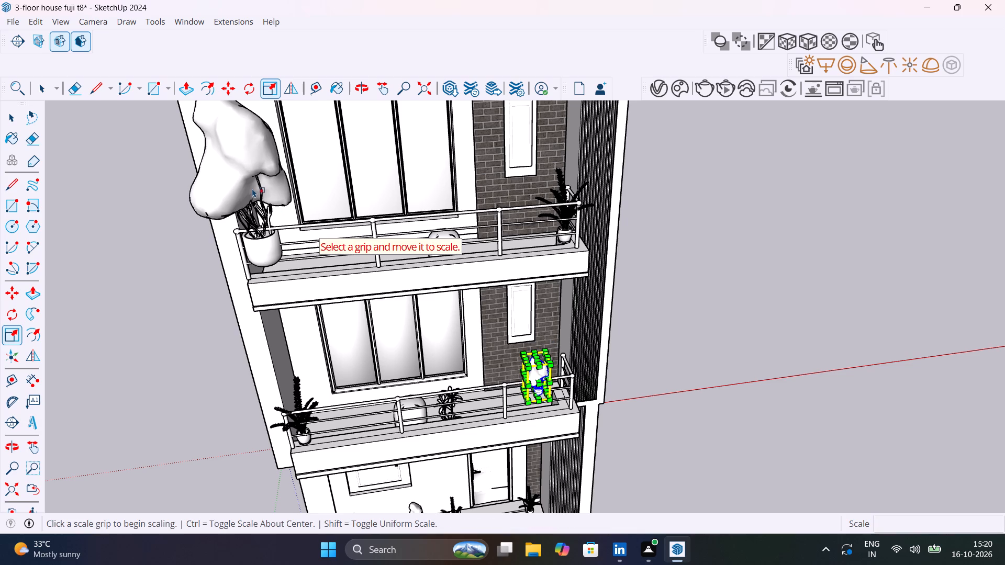
Move the first-floor balcony's Indoor Plant 004 about 3' 6" by its bottom corner to the railing corner at the brick-wall end.
{"action": "scroll", "coordinate": [572, 411], "scroll_direction": "up", "scroll_amount": 15}
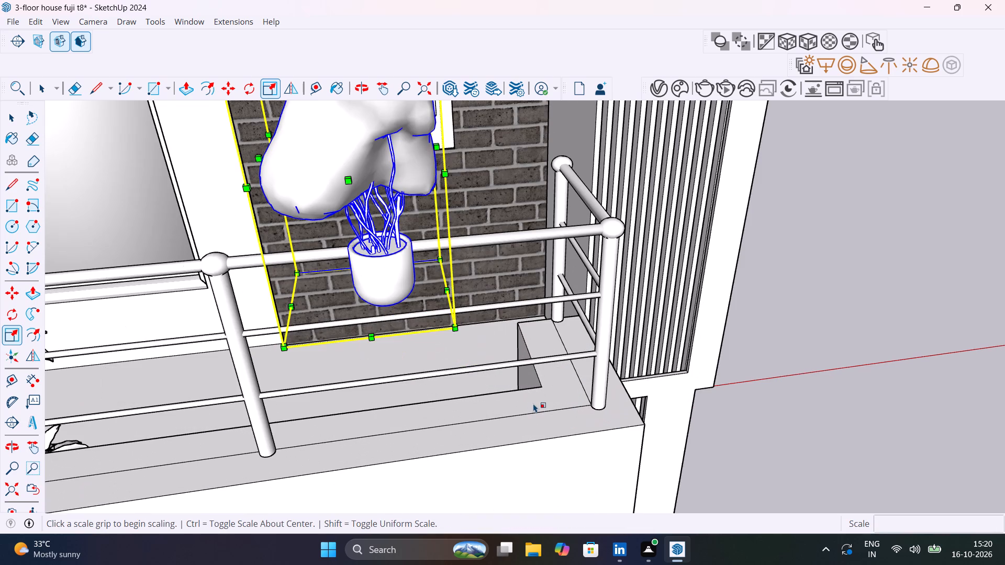
{"action": "key", "text": "m"}
{"action": "left_click", "coordinate": [457, 329]}
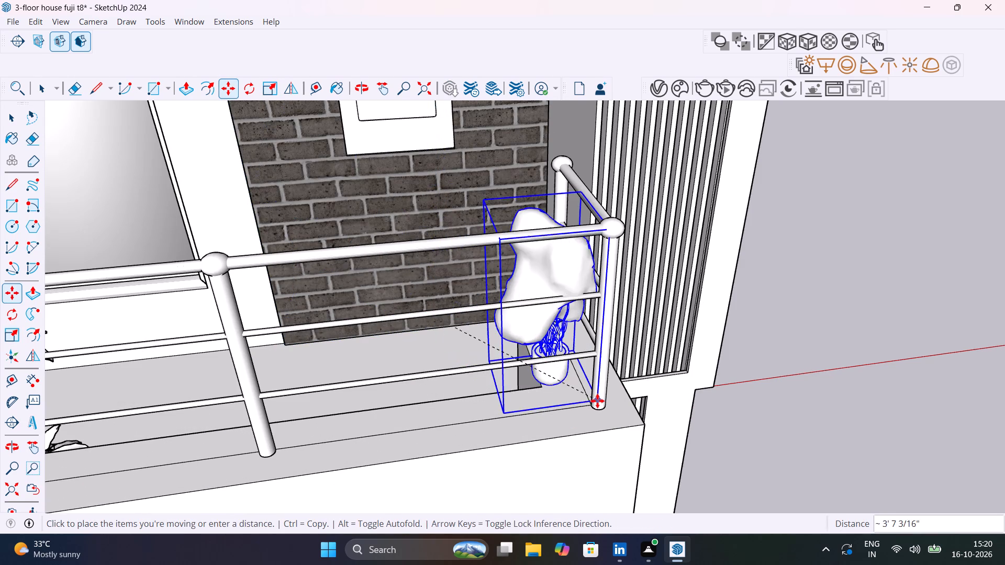
{"action": "left_click", "coordinate": [555, 416]}
Scale the first-floor balcony's Indoor Plant 004 uniformly up by about 1.20 from its top corner and deselect it.
{"action": "key", "text": "s"}
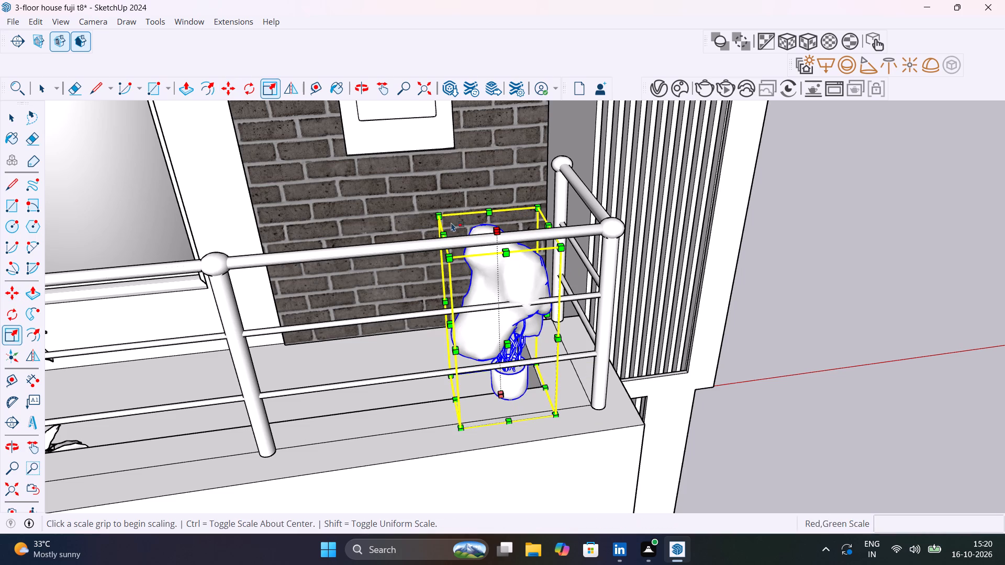
{"action": "left_click", "coordinate": [435, 214]}
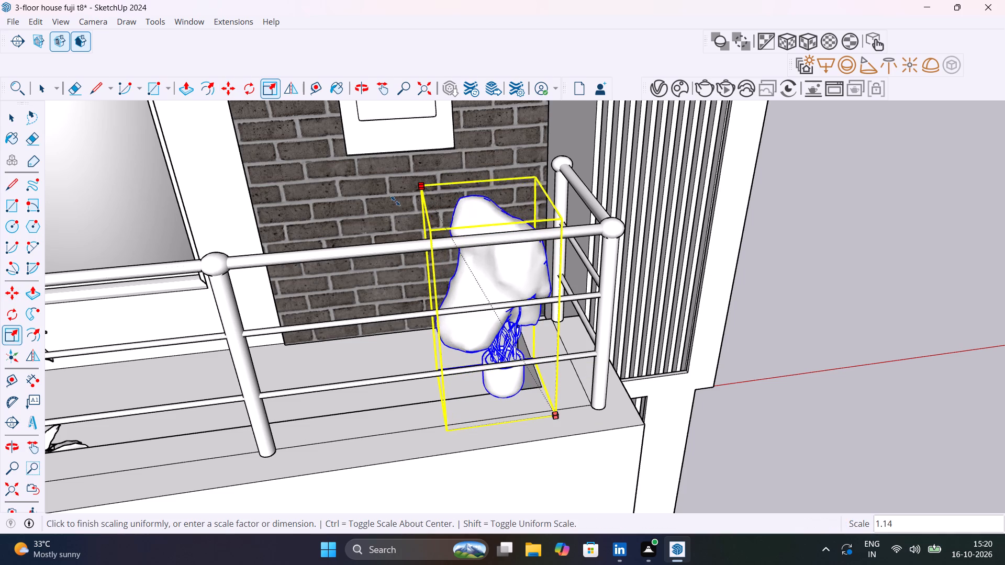
{"action": "left_click", "coordinate": [376, 194]}
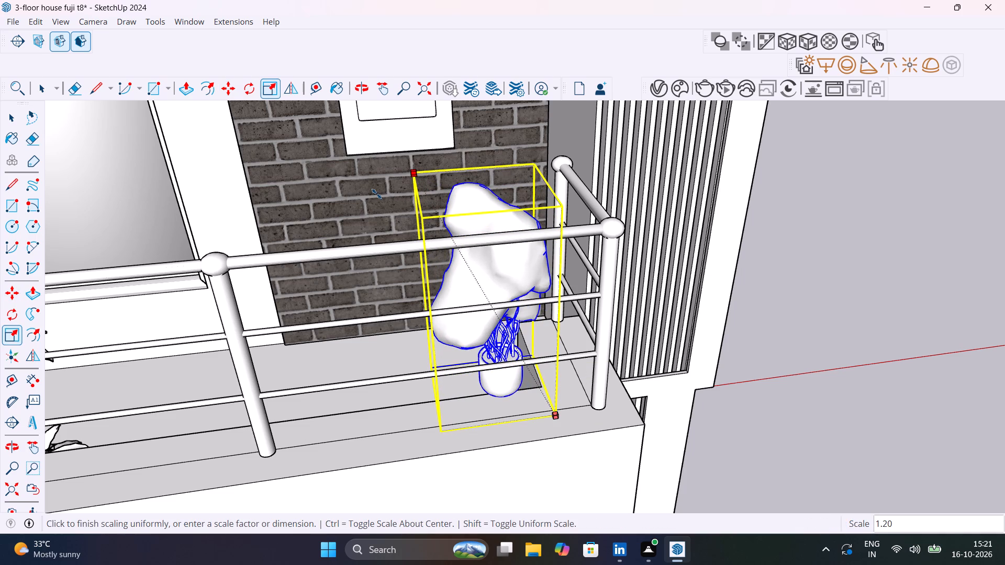
{"action": "key", "text": "space"}
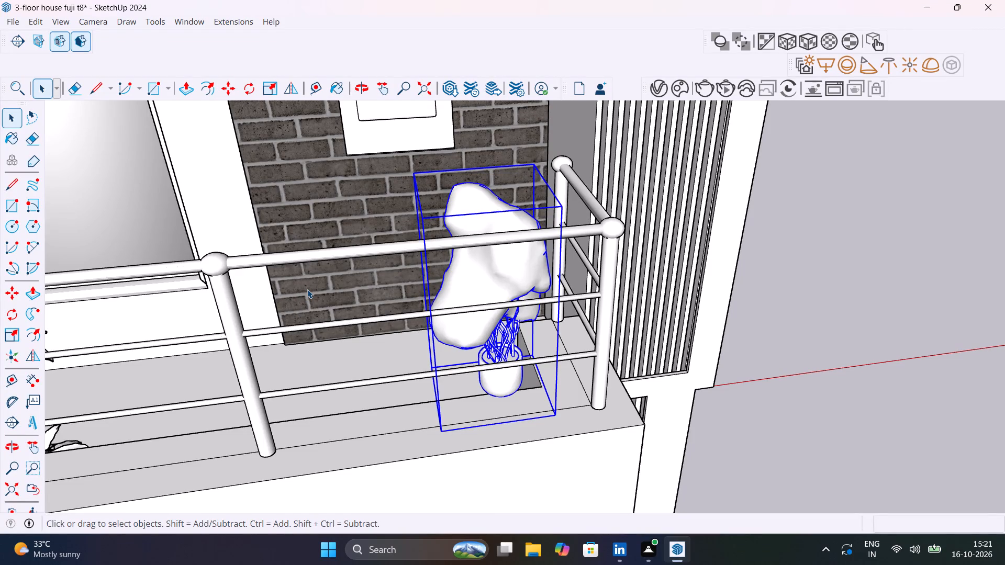
{"action": "scroll", "coordinate": [385, 224], "scroll_direction": "down", "scroll_amount": 14}
{"action": "left_click", "coordinate": [604, 238]}
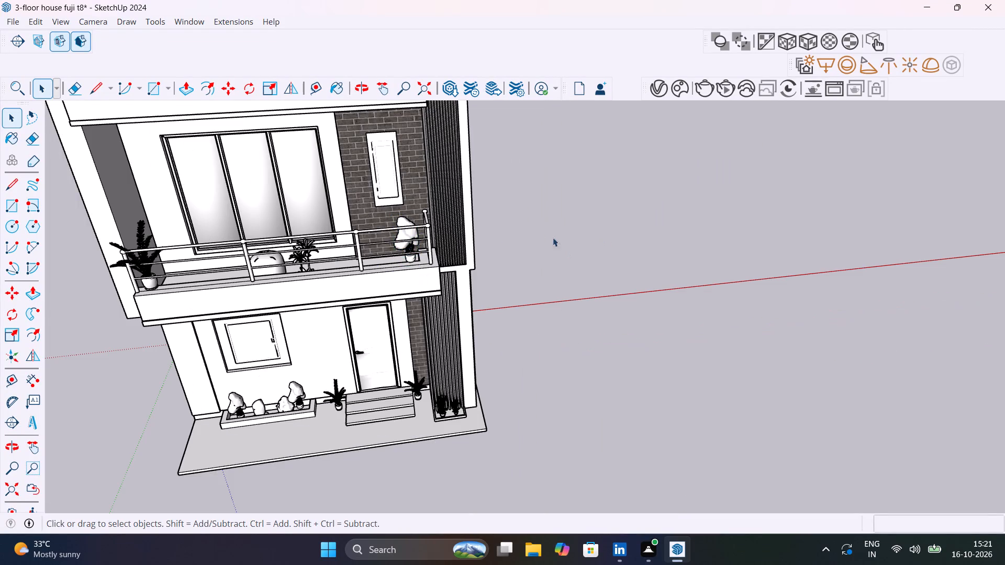
Scale the second-floor balcony's Indoor Plant 004 uniformly down to about 0.43 from its top corner.
{"action": "scroll", "coordinate": [417, 230], "scroll_direction": "up", "scroll_amount": 4}
{"action": "middle_click_drag", "start_coordinate": [417, 230], "coordinate": [621, 176]}
{"action": "scroll", "coordinate": [621, 176], "scroll_direction": "up", "scroll_amount": 1}
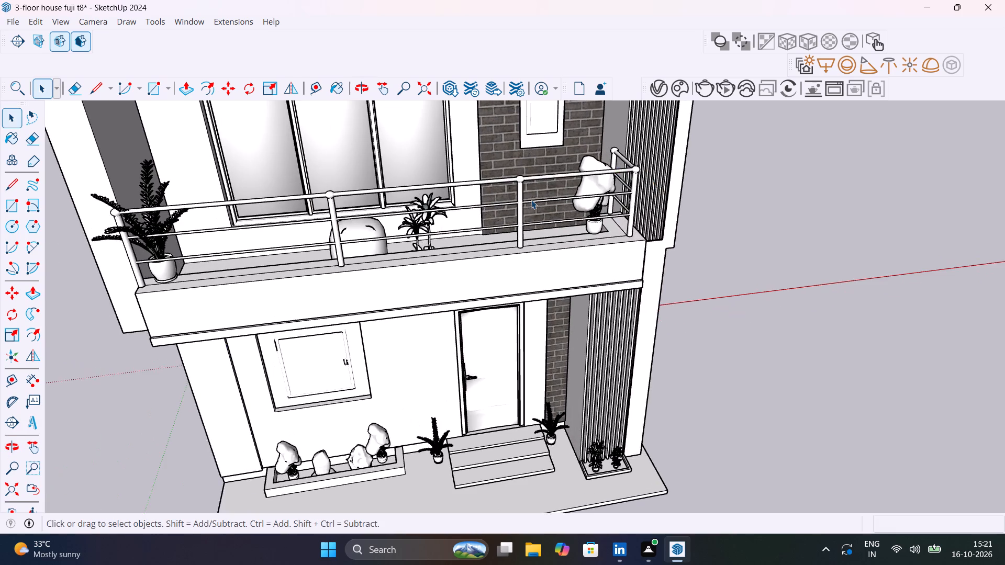
{"action": "scroll", "coordinate": [531, 200], "scroll_direction": "down", "scroll_amount": 12}
{"action": "middle_click_drag", "start_coordinate": [544, 221], "coordinate": [457, 250], "text": "shift"}
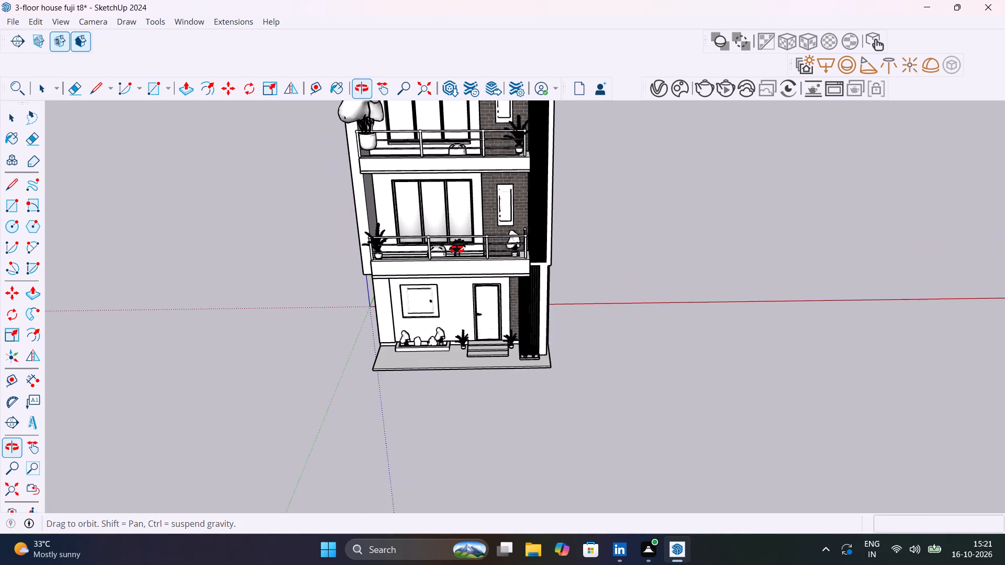
{"action": "middle_click_drag", "start_coordinate": [457, 250], "coordinate": [573, 445], "text": "shift"}
{"action": "scroll", "coordinate": [506, 308], "scroll_direction": "up", "scroll_amount": 5}
{"action": "left_click", "coordinate": [495, 310]}
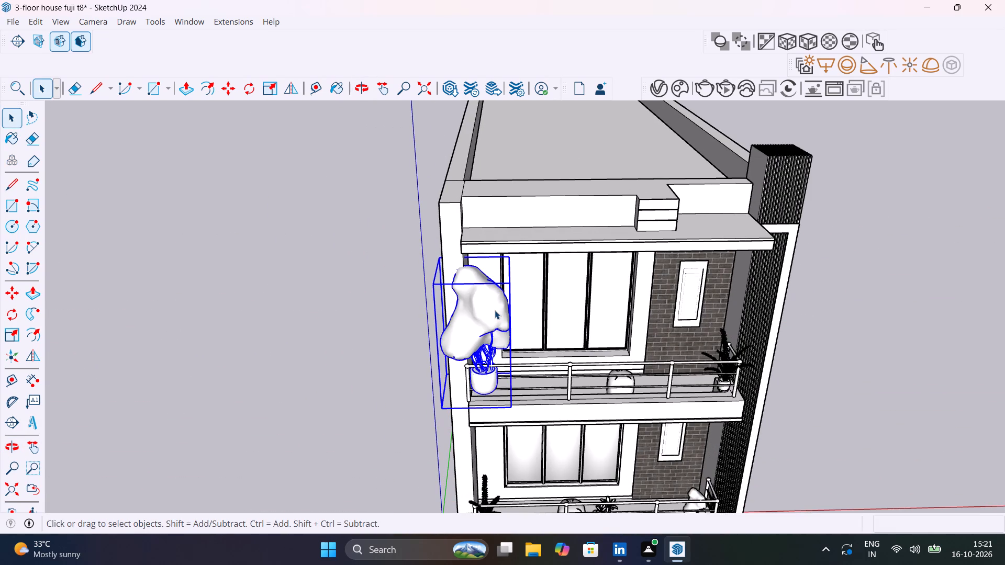
{"action": "key", "text": "s"}
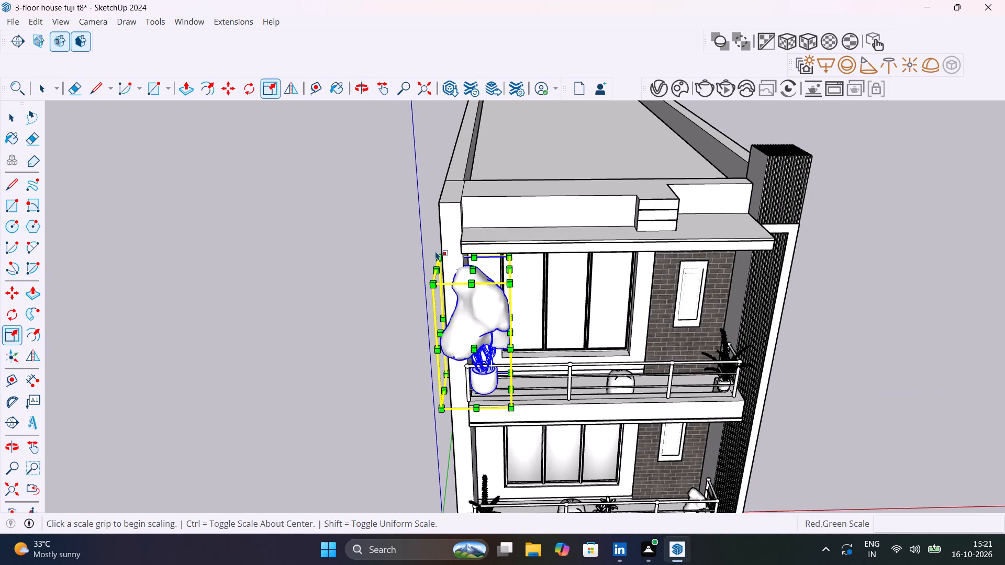
{"action": "left_click", "coordinate": [438, 253]}
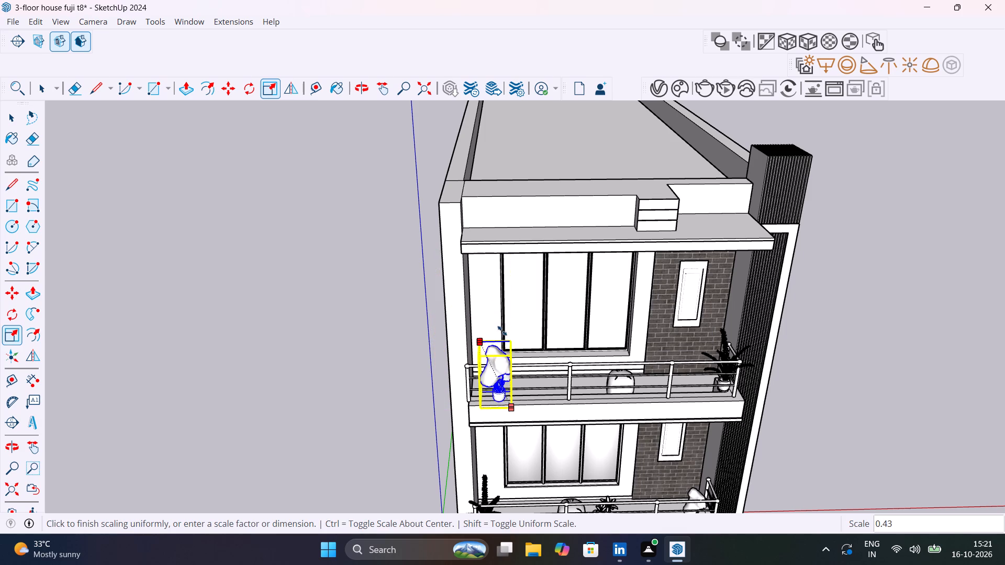
{"action": "left_click", "coordinate": [500, 330]}
{"action": "key", "text": "space"}
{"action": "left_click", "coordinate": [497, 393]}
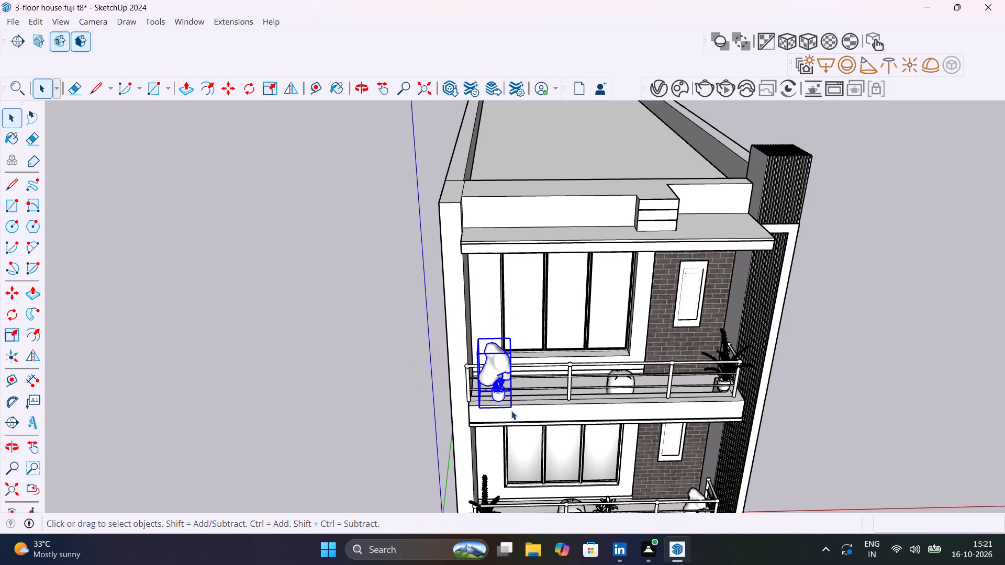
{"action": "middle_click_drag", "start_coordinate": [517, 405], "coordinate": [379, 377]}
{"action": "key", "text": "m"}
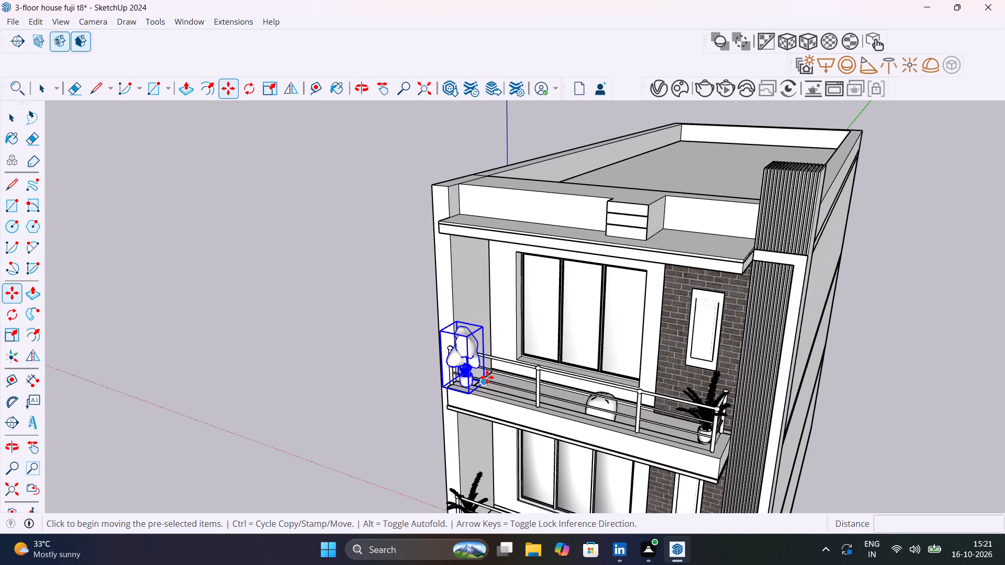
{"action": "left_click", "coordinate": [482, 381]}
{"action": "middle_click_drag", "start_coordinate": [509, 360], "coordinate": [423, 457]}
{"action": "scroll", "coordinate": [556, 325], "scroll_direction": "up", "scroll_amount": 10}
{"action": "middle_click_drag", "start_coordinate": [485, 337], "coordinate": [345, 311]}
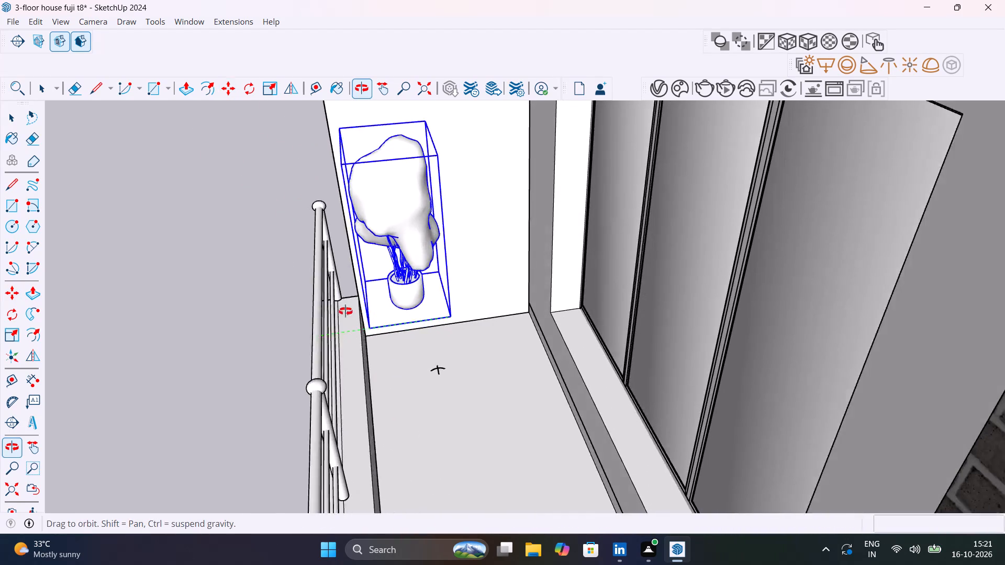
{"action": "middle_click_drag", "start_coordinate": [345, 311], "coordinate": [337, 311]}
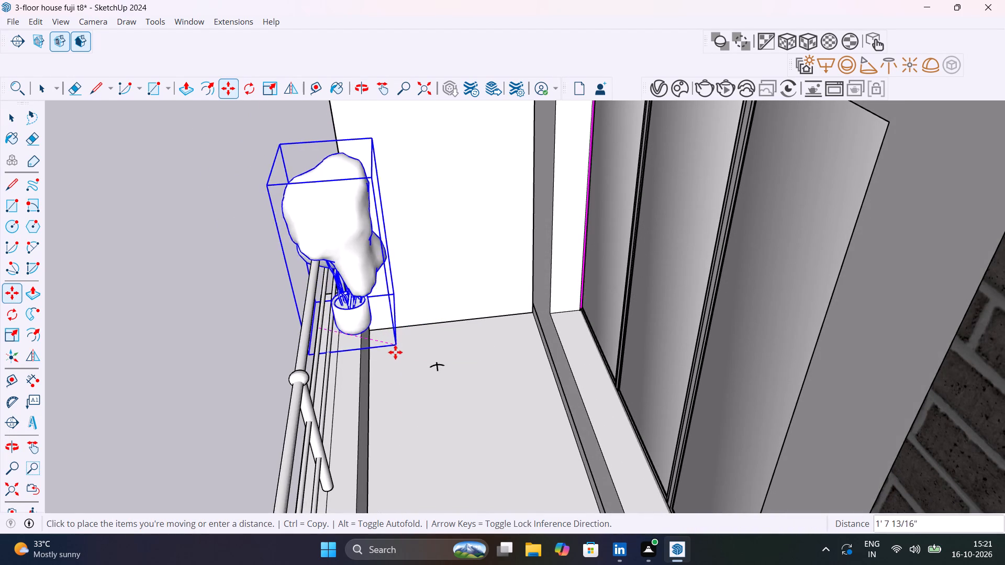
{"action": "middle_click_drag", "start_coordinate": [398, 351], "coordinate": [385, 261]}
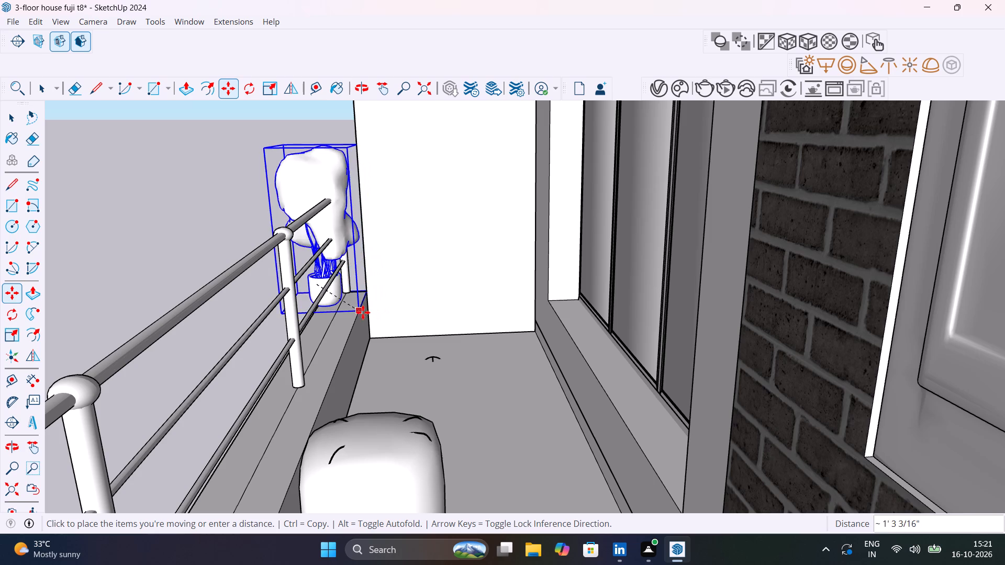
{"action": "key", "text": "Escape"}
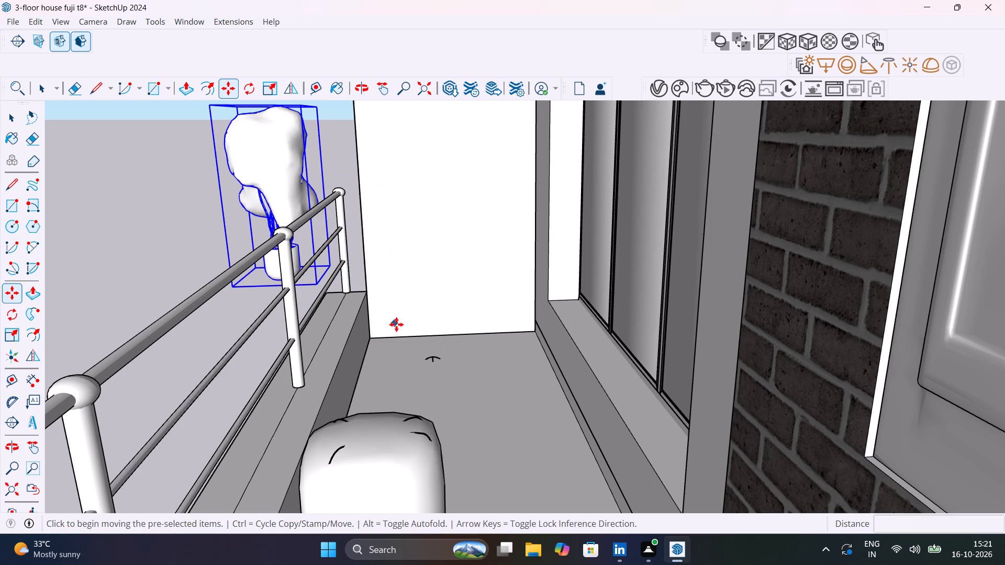
Move the second-floor balcony's Indoor Plant 004 about 2' 10" inside the railing onto the balcony floor near the side wall, and deselect it.
{"action": "middle_click_drag", "start_coordinate": [422, 333], "coordinate": [350, 357], "text": "shift"}
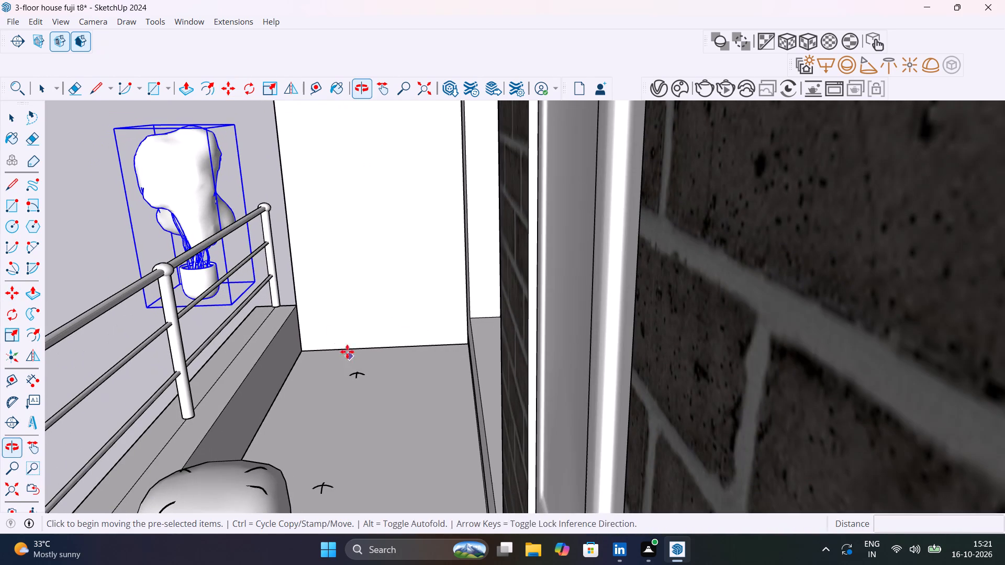
{"action": "left_click", "coordinate": [233, 302]}
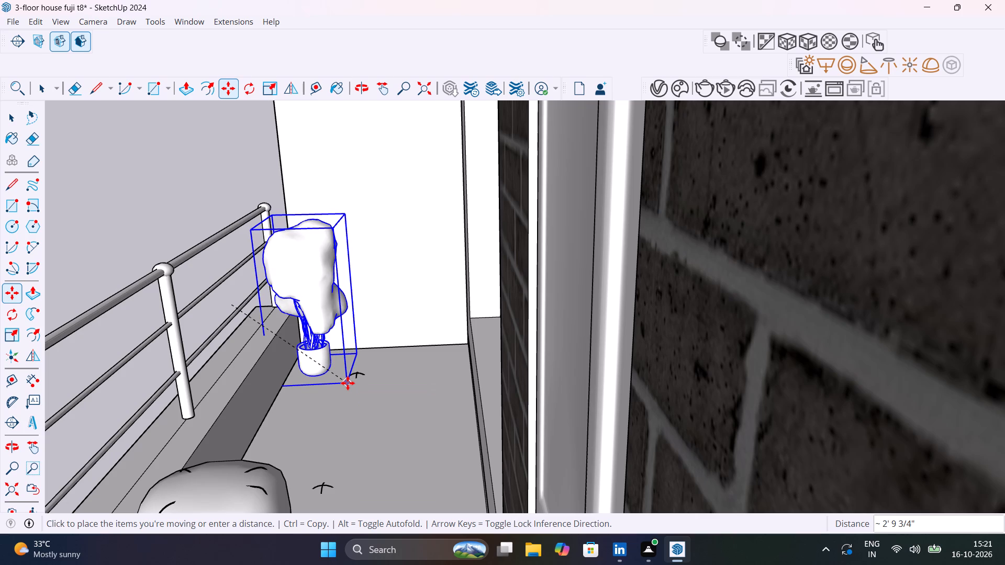
{"action": "left_click", "coordinate": [348, 383]}
{"action": "key", "text": "space"}
{"action": "left_click", "coordinate": [195, 223]}
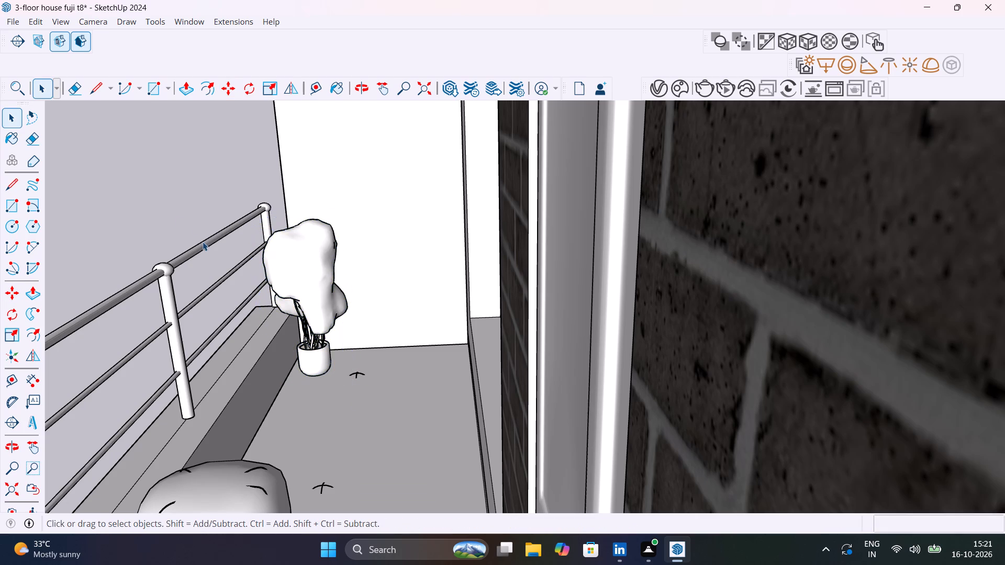
Examine the whole house from the front and side to review the plants on both balconies and at the entrance.
{"action": "scroll", "coordinate": [198, 232], "scroll_direction": "down", "scroll_amount": 4}
{"action": "middle_click", "coordinate": [198, 232]}
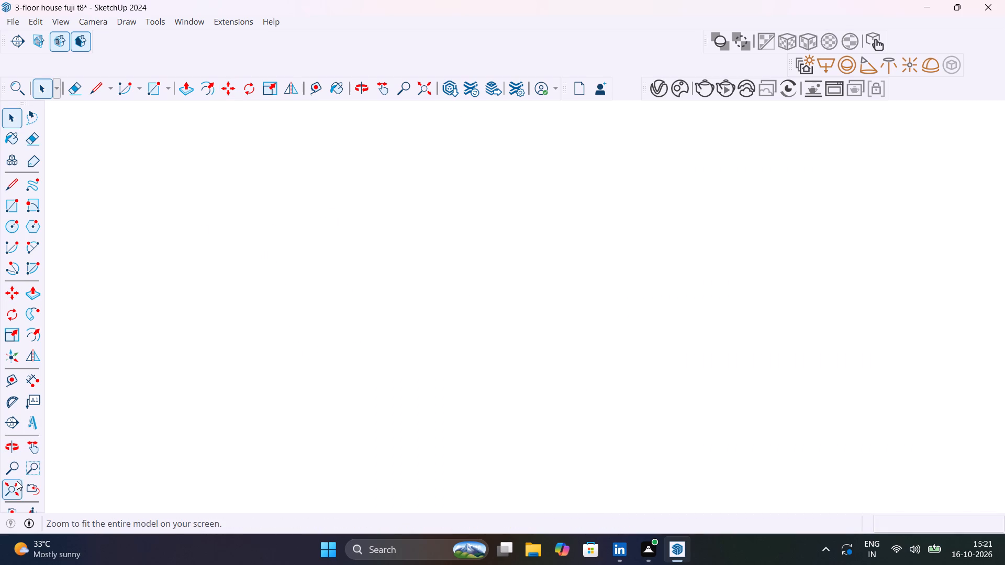
{"action": "left_click", "coordinate": [17, 481]}
{"action": "scroll", "coordinate": [209, 353], "scroll_direction": "down", "scroll_amount": 3}
{"action": "middle_click_drag", "start_coordinate": [287, 346], "coordinate": [757, 259]}
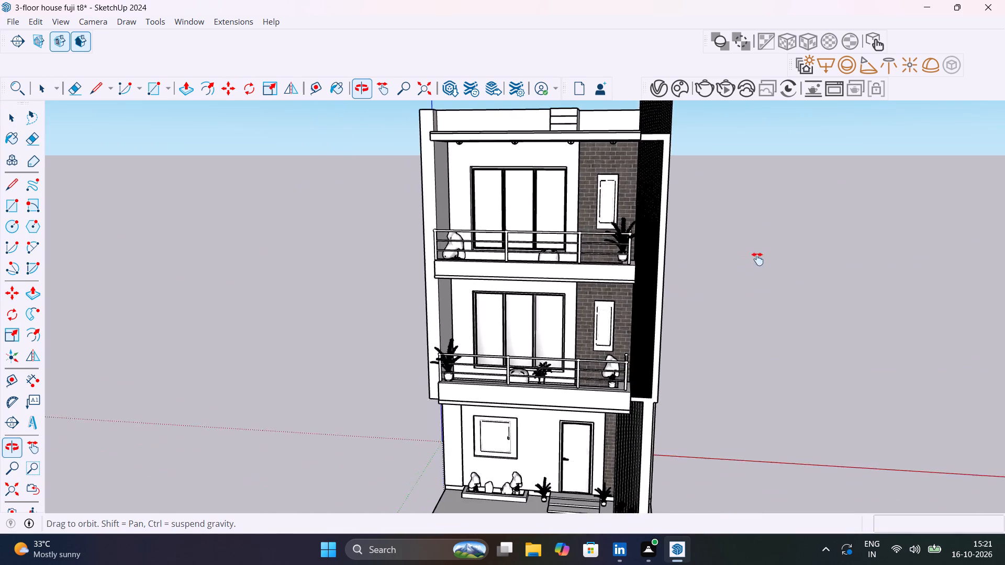
{"action": "middle_click_drag", "start_coordinate": [757, 259], "coordinate": [764, 289]}
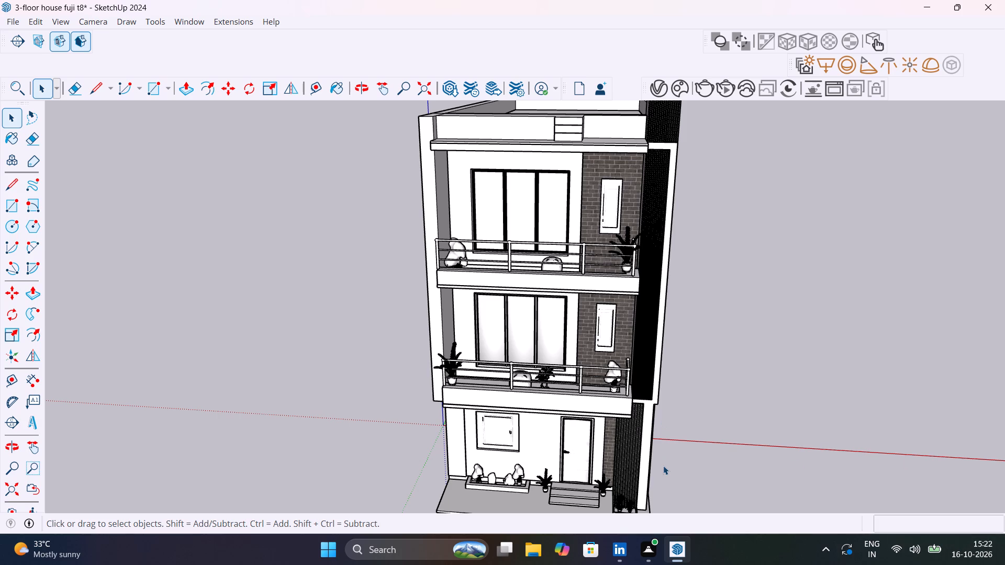
{"action": "scroll", "coordinate": [562, 448], "scroll_direction": "down", "scroll_amount": 1}
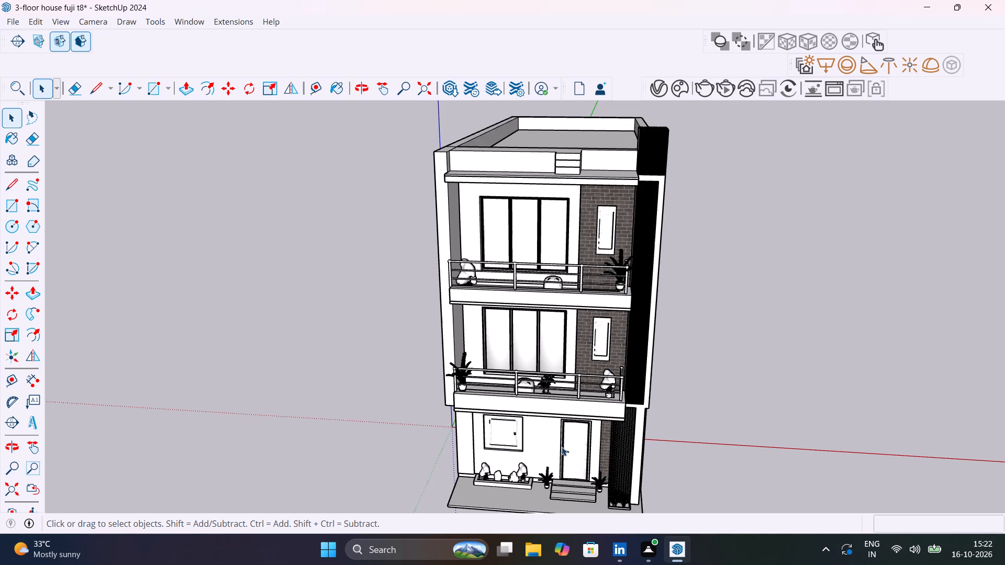
{"action": "middle_click_drag", "start_coordinate": [555, 403], "coordinate": [619, 403], "text": "shift"}
{"action": "middle_click_drag", "start_coordinate": [616, 422], "coordinate": [679, 413], "text": "shift"}
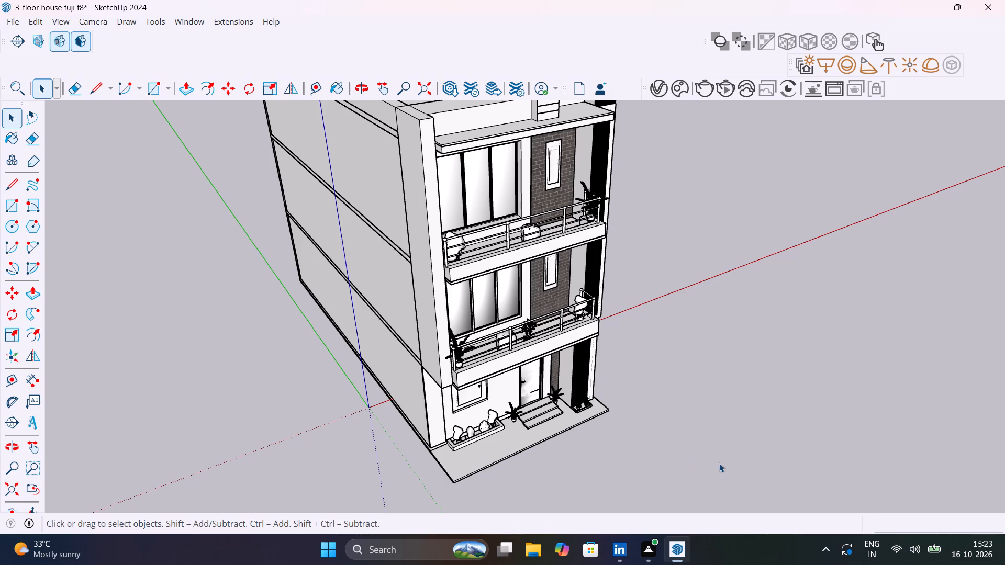
{"action": "middle_click_drag", "start_coordinate": [569, 423], "coordinate": [480, 420]}
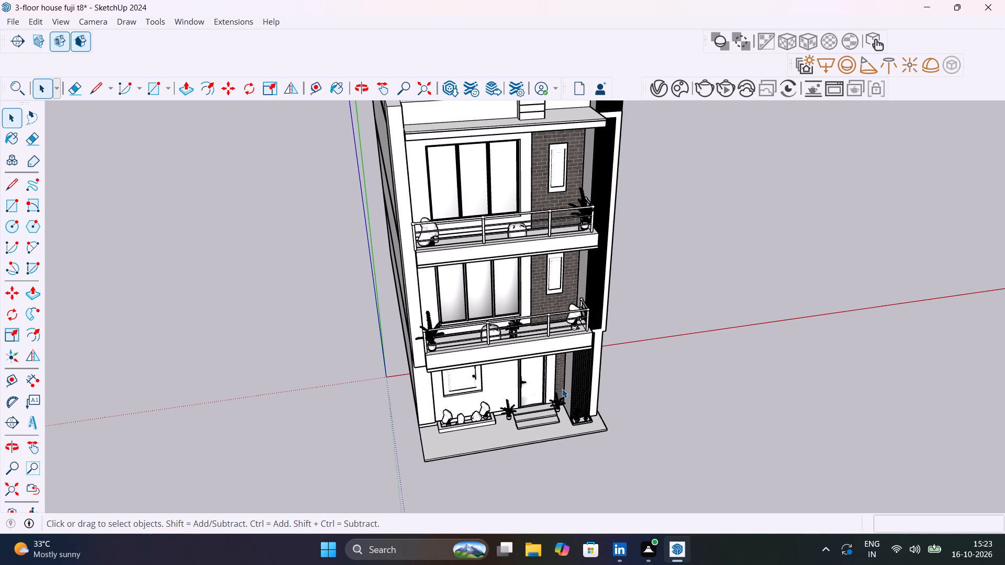
{"action": "scroll", "coordinate": [531, 308], "scroll_direction": "up", "scroll_amount": 3}
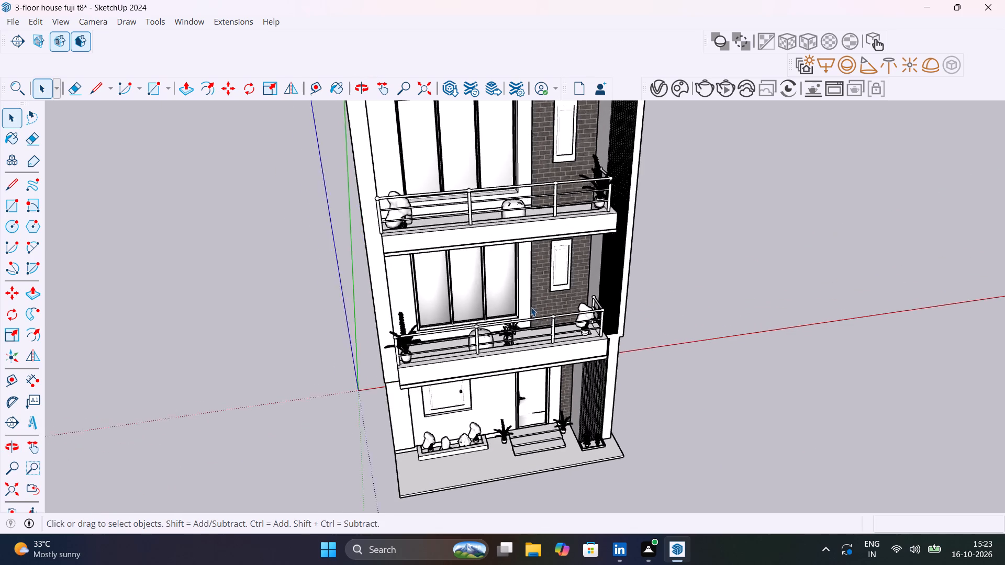
{"action": "middle_click_drag", "start_coordinate": [542, 321], "coordinate": [579, 239]}
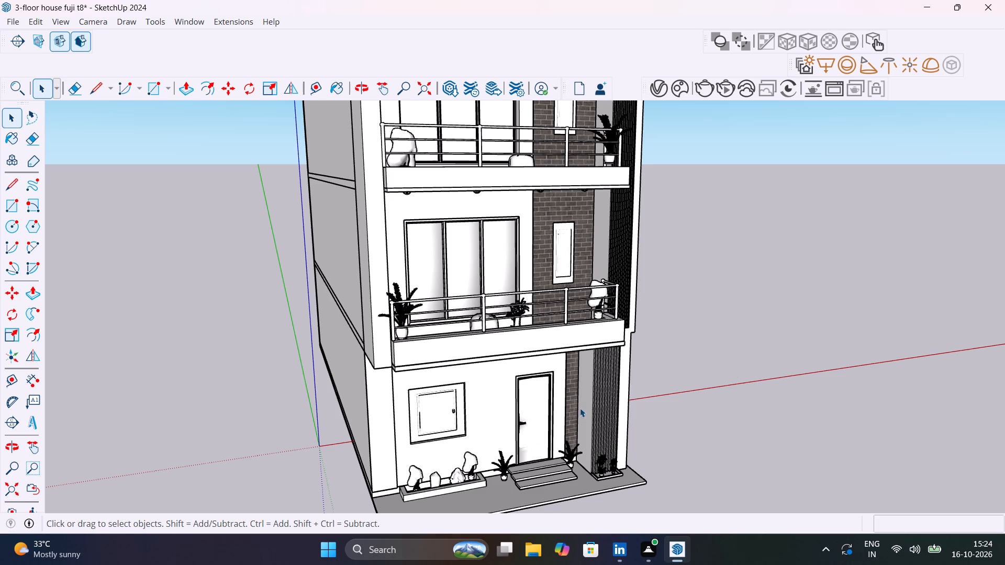
{"action": "scroll", "coordinate": [489, 414], "scroll_direction": "down", "scroll_amount": 4}
{"action": "middle_click_drag", "start_coordinate": [539, 410], "coordinate": [579, 401]}
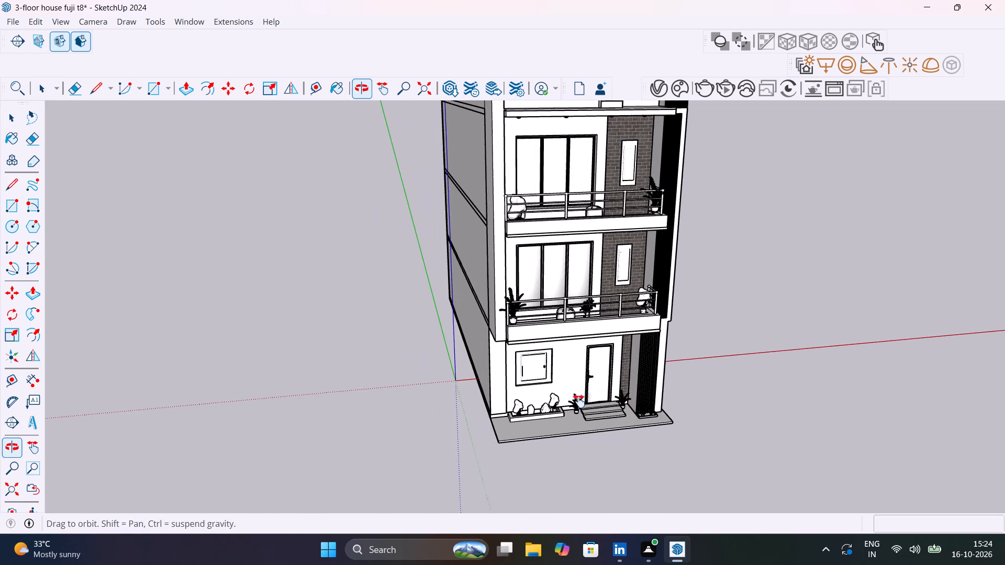
{"action": "middle_click_drag", "start_coordinate": [579, 401], "coordinate": [575, 397]}
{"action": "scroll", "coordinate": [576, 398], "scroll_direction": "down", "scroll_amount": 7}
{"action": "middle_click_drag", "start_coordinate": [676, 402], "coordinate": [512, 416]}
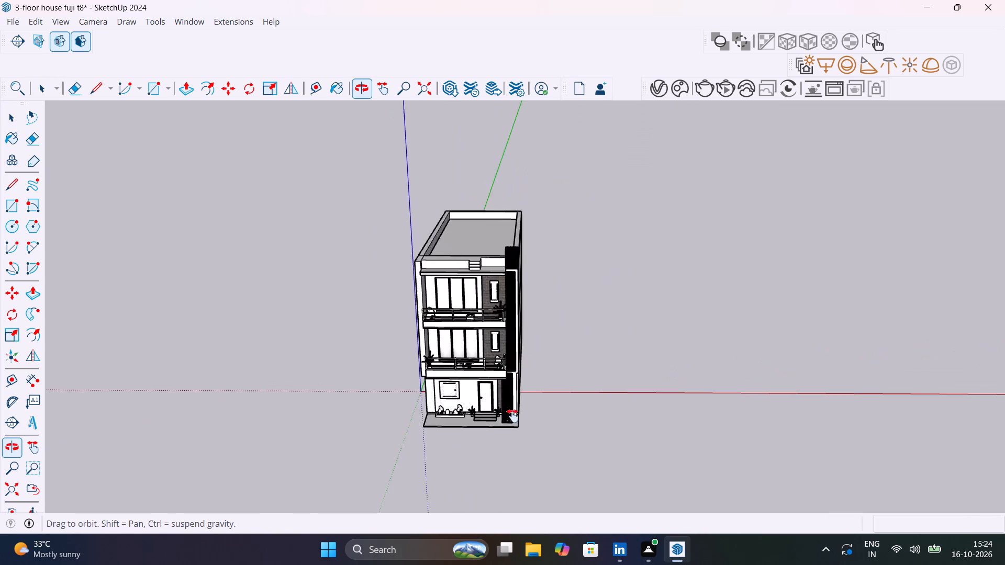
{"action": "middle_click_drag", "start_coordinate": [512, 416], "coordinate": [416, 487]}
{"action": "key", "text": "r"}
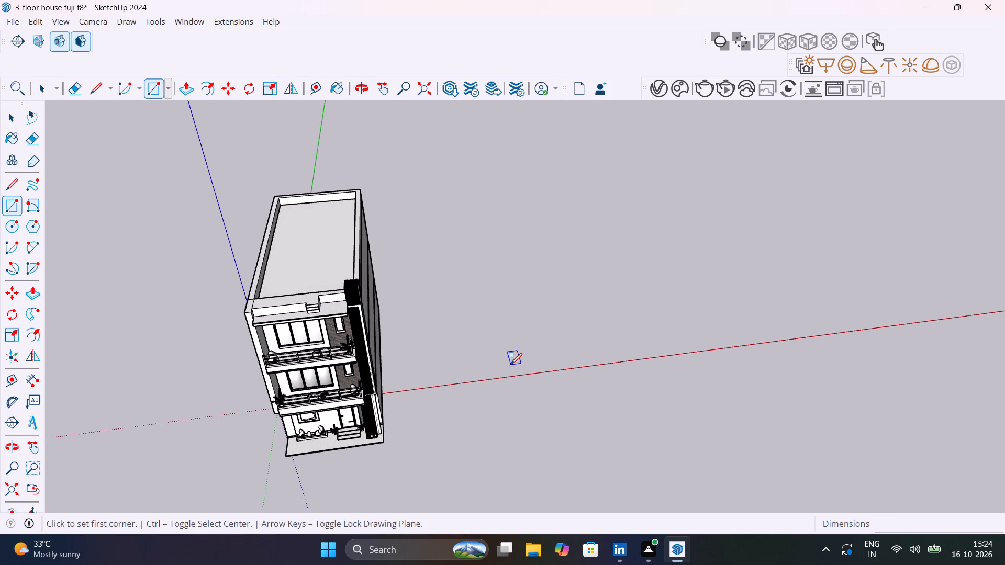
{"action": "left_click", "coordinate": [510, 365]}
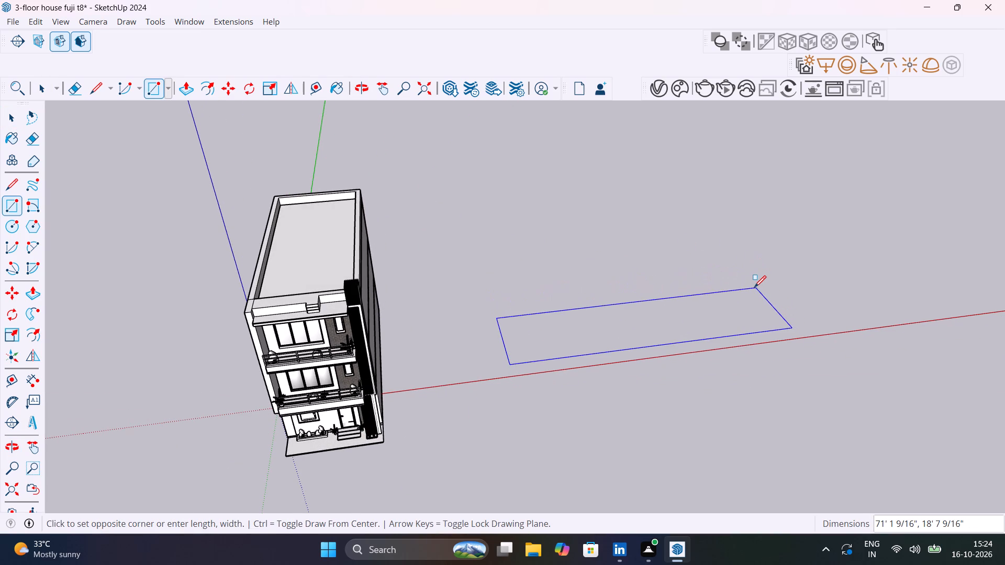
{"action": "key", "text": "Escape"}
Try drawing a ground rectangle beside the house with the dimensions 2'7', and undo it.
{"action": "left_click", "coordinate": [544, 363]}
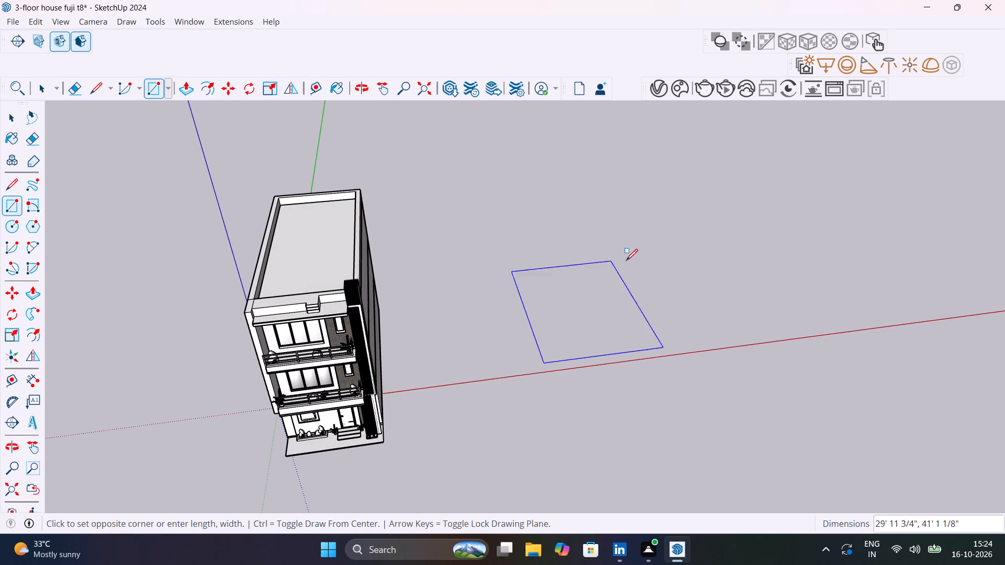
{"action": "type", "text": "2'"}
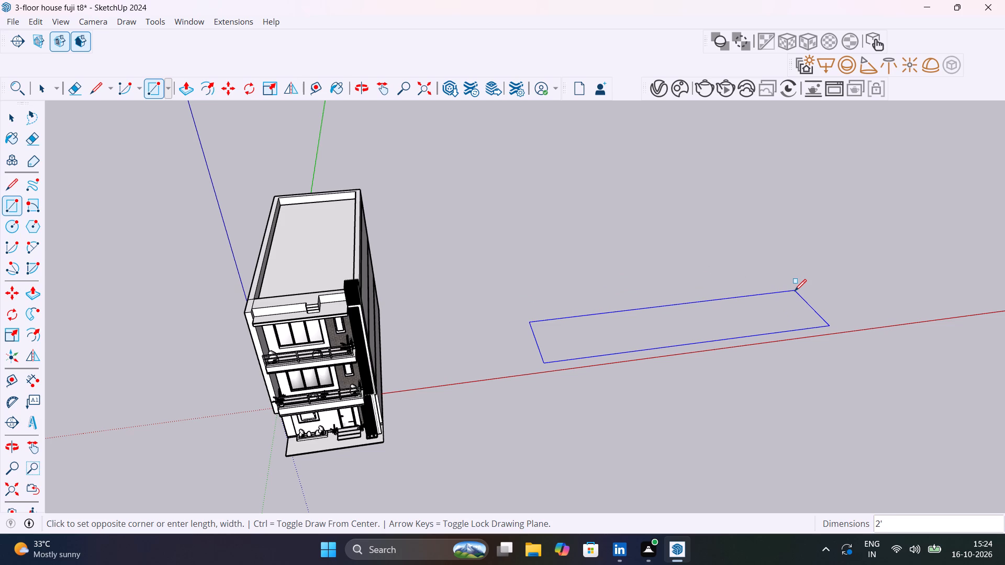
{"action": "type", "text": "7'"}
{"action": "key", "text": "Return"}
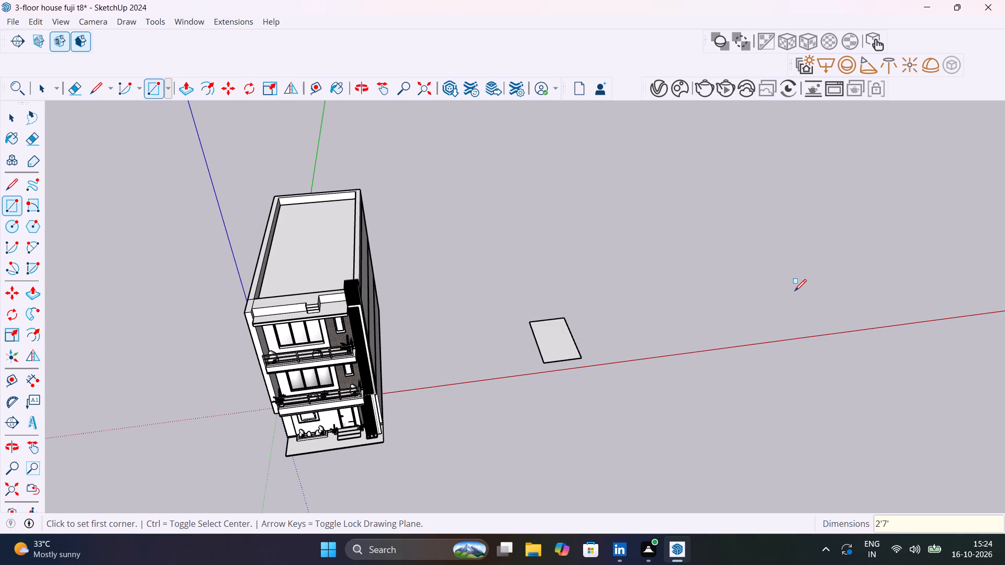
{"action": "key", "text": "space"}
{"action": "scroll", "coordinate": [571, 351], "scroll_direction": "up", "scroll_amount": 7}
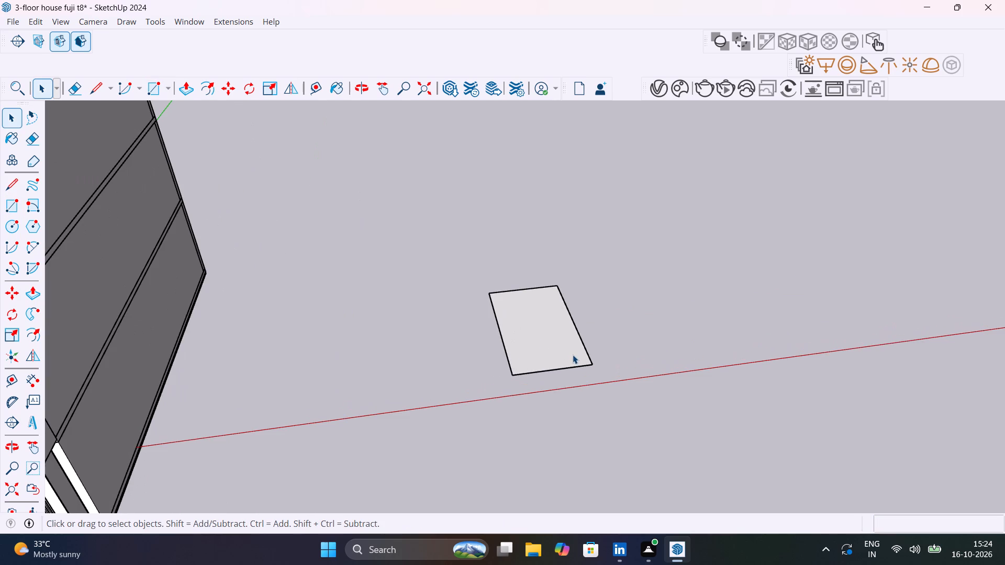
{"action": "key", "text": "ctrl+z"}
Draw a 7' by 2' rectangle on the ground beside the house, starting on the red axis.
{"action": "key", "text": "r"}
{"action": "left_click", "coordinate": [511, 397]}
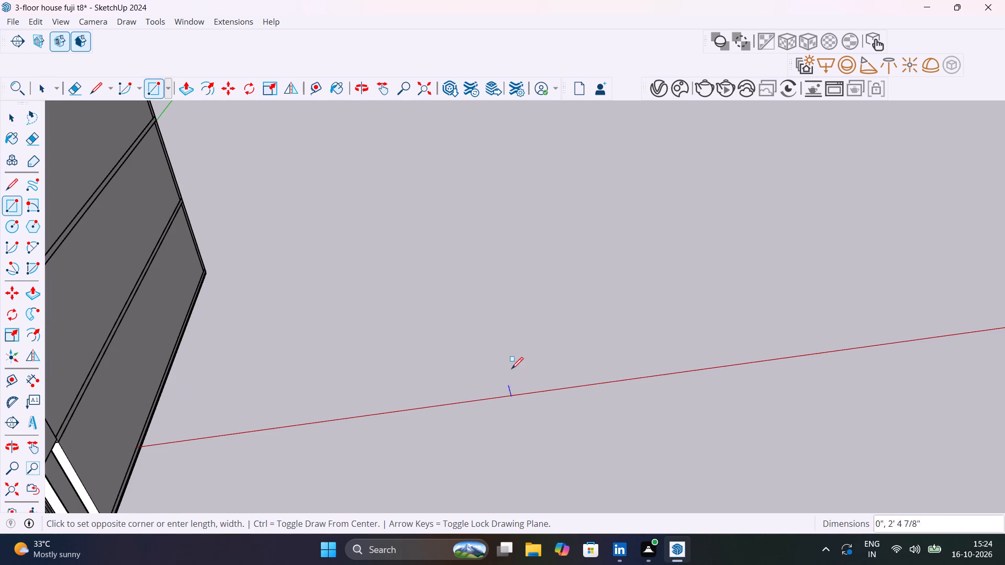
{"action": "key", "text": "7"}
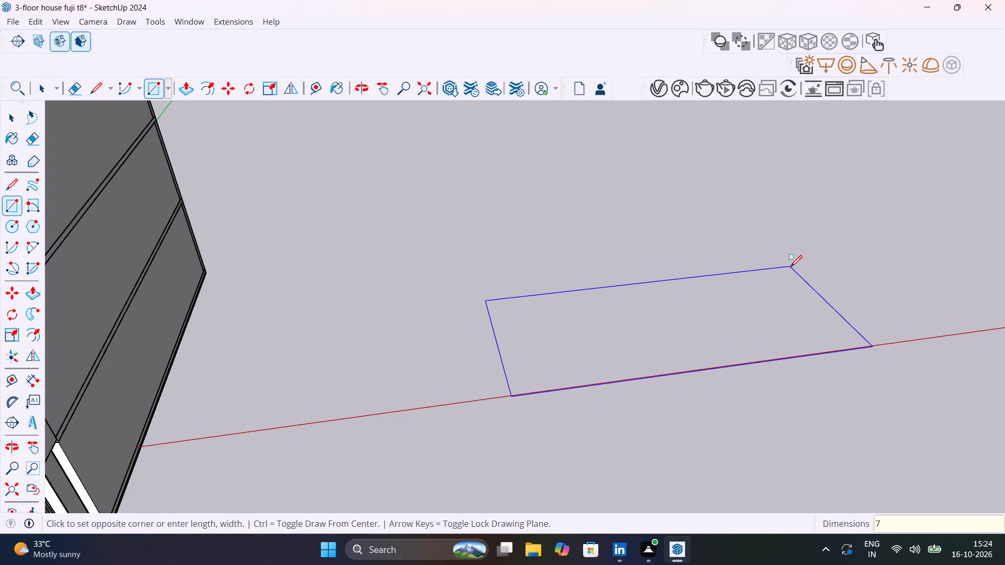
{"action": "key", "text": "apostrophe"}
{"action": "type", "text": ",2'"}
{"action": "key", "text": "Return"}
{"action": "key", "text": "space"}
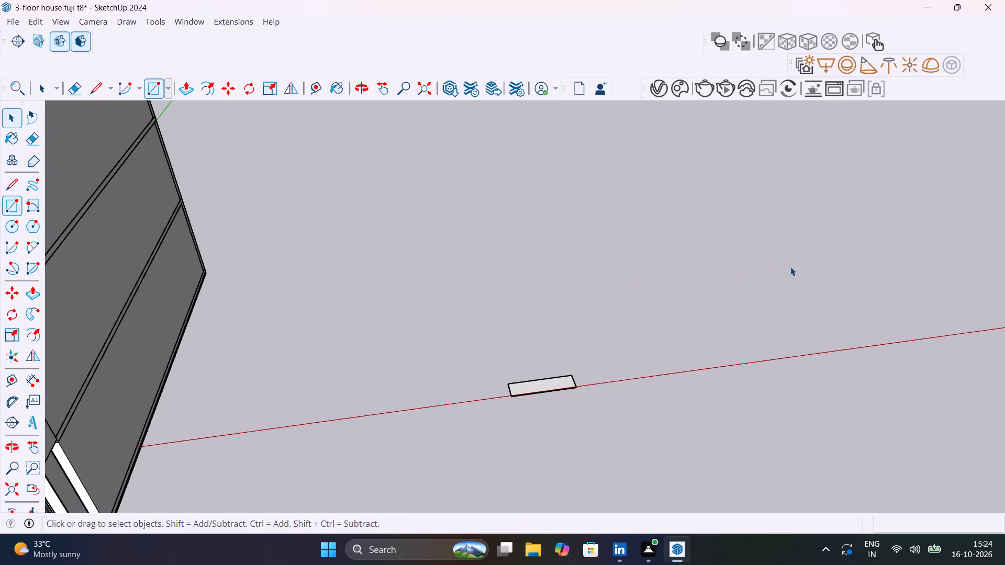
Extrude the 7' by 2' rectangle upward 8' with Push/Pull to form a box.
{"action": "scroll", "coordinate": [790, 267], "scroll_direction": "up", "scroll_amount": 1}
{"action": "scroll", "coordinate": [542, 377], "scroll_direction": "up", "scroll_amount": 9}
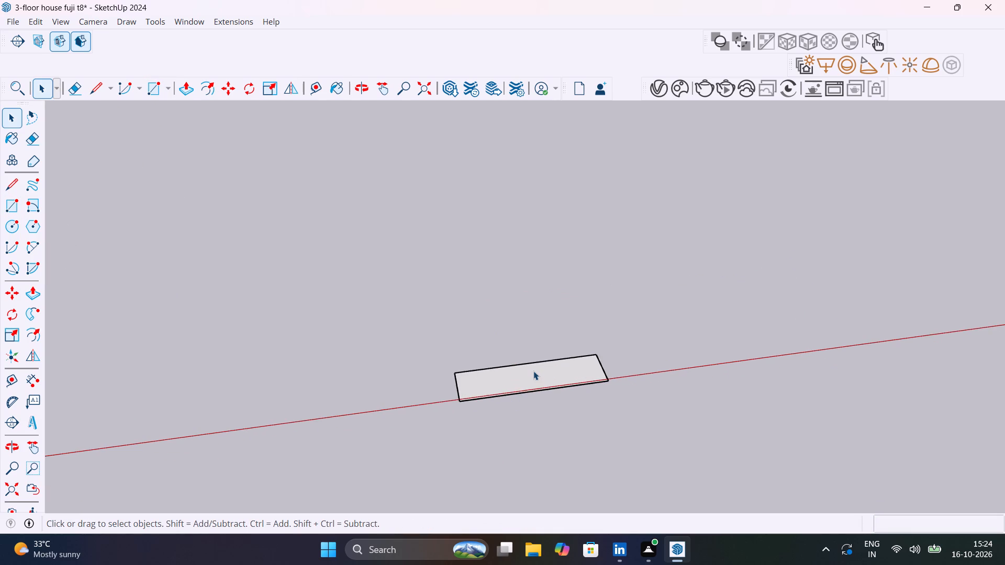
{"action": "scroll", "coordinate": [533, 371], "scroll_direction": "up", "scroll_amount": 4}
{"action": "left_click", "coordinate": [533, 371]}
{"action": "key", "text": "p"}
{"action": "left_click", "coordinate": [533, 371]}
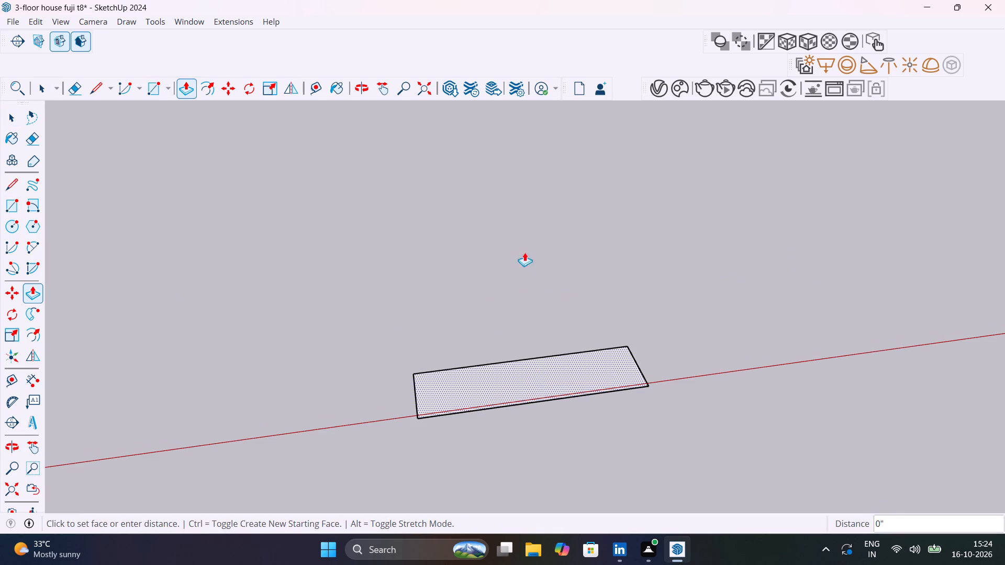
{"action": "type", "text": "8'"}
{"action": "key", "text": "Return"}
{"action": "key", "text": "space"}
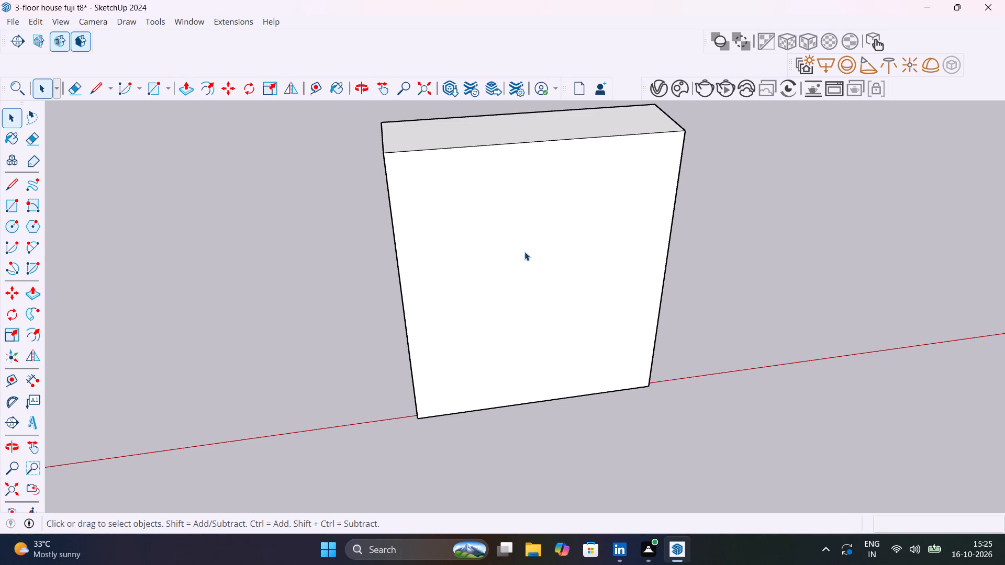
Offset the outline of the box's large front face inward by 18 mm.
{"action": "left_click", "coordinate": [524, 252]}
{"action": "key", "text": "f"}
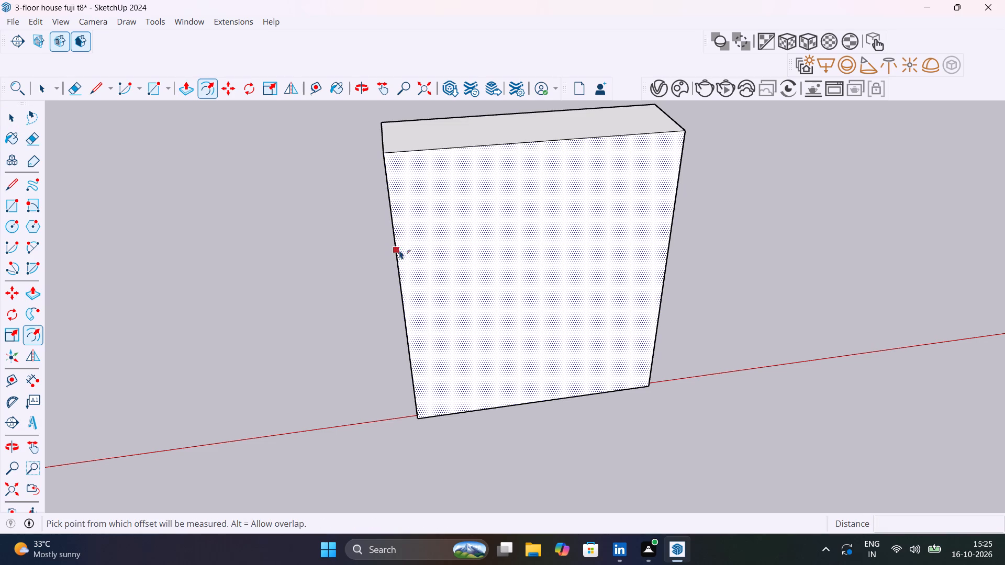
{"action": "left_click", "coordinate": [399, 250]}
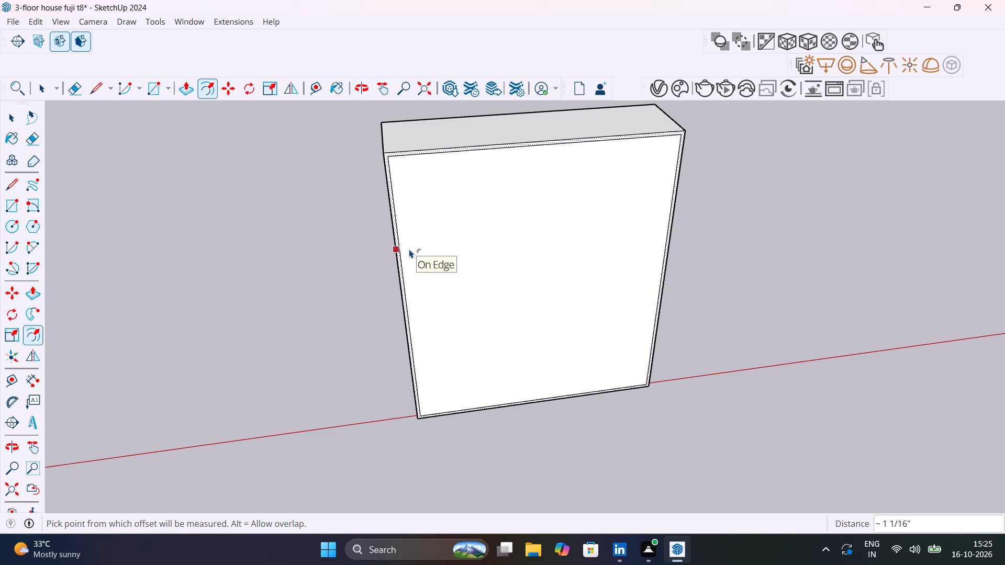
{"action": "key", "text": "ctrl+z"}
{"action": "left_click_drag", "start_coordinate": [402, 247], "coordinate": [408, 247]}
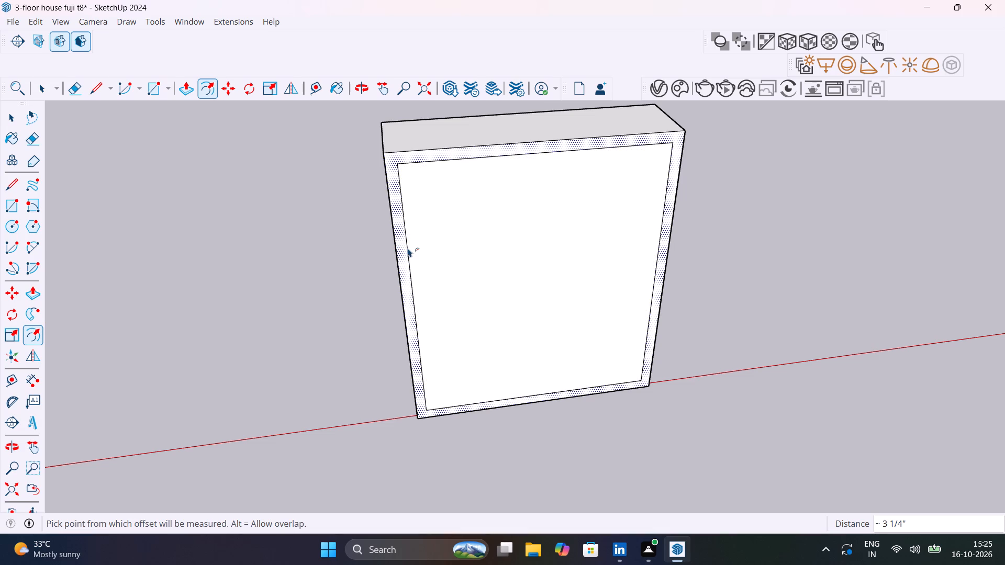
{"action": "type", "text": "18MM"}
{"action": "key", "text": "Return"}
{"action": "key", "text": "space"}
Push the inner front face 1' 10" into the box to hollow out an open-front carcass.
{"action": "left_click", "coordinate": [441, 240]}
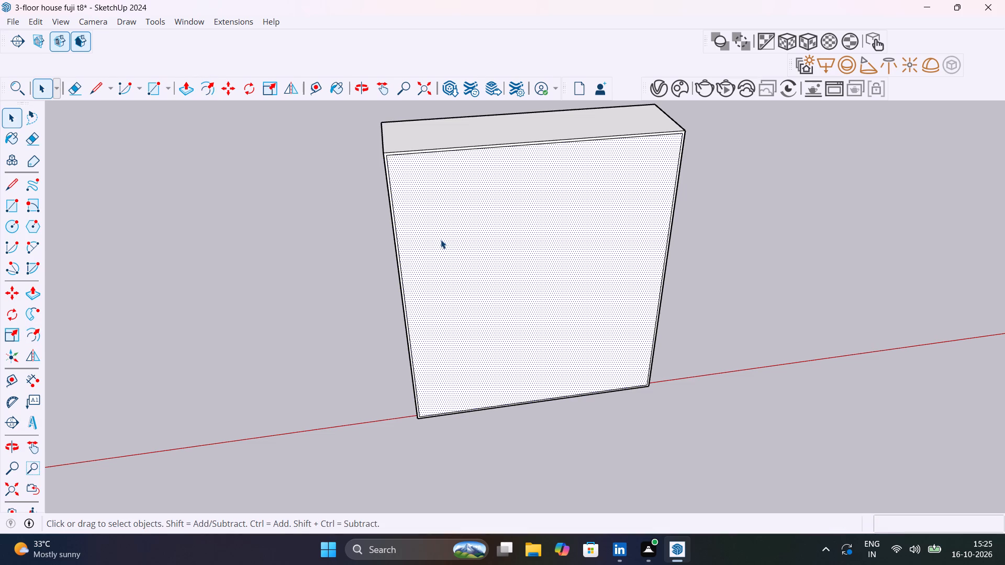
{"action": "key", "text": "p"}
{"action": "left_click", "coordinate": [441, 240]}
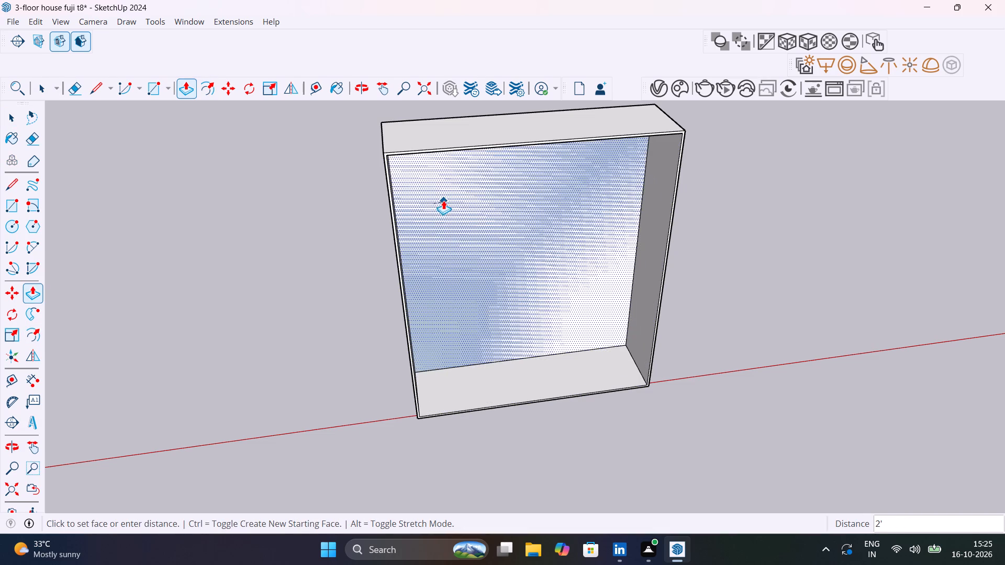
{"action": "scroll", "coordinate": [472, 226], "scroll_direction": "down", "scroll_amount": 1}
{"action": "middle_click_drag", "start_coordinate": [477, 226], "coordinate": [602, 197]}
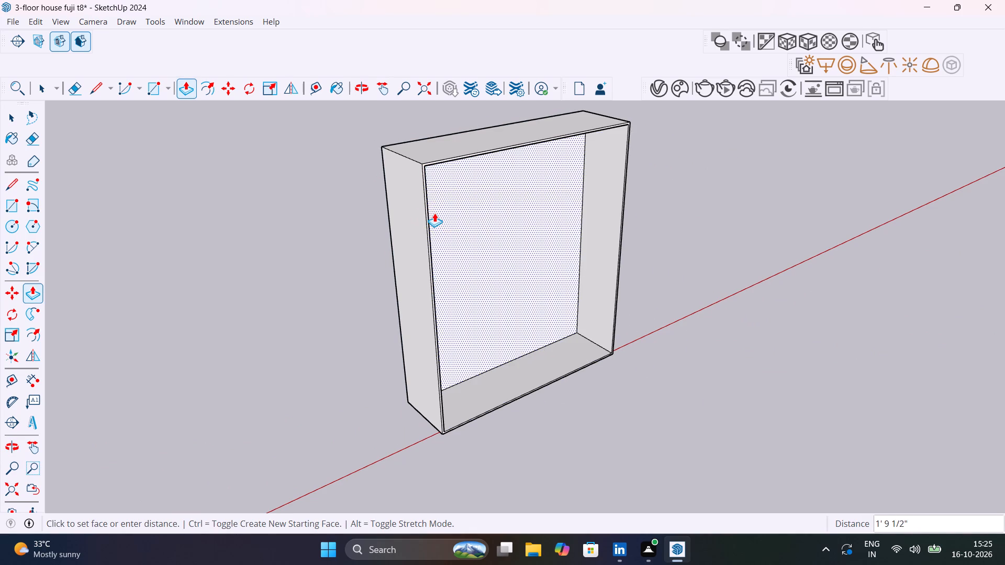
{"action": "type", "text": "1'"}
{"action": "type", "text": "10\""}
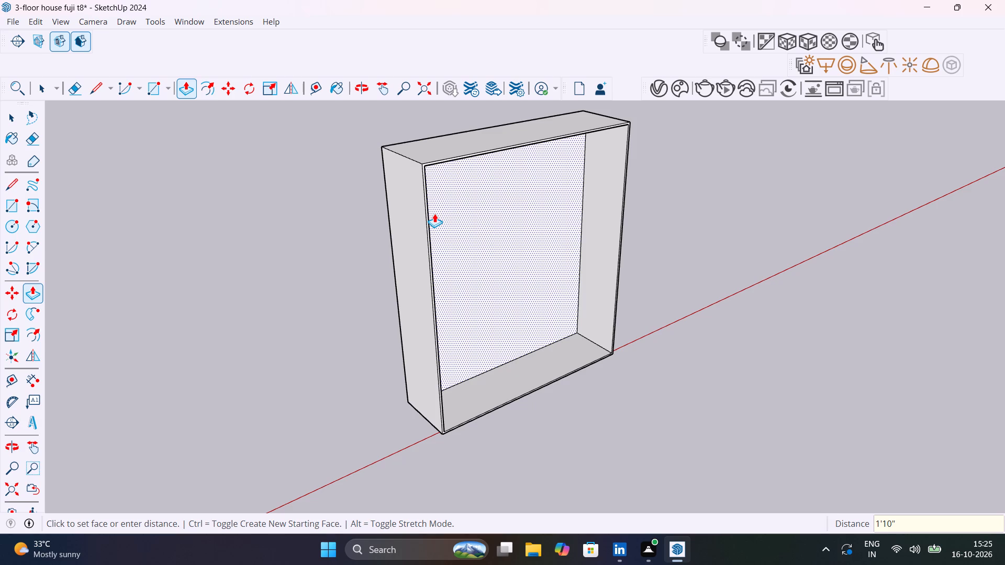
{"action": "key", "text": "Return"}
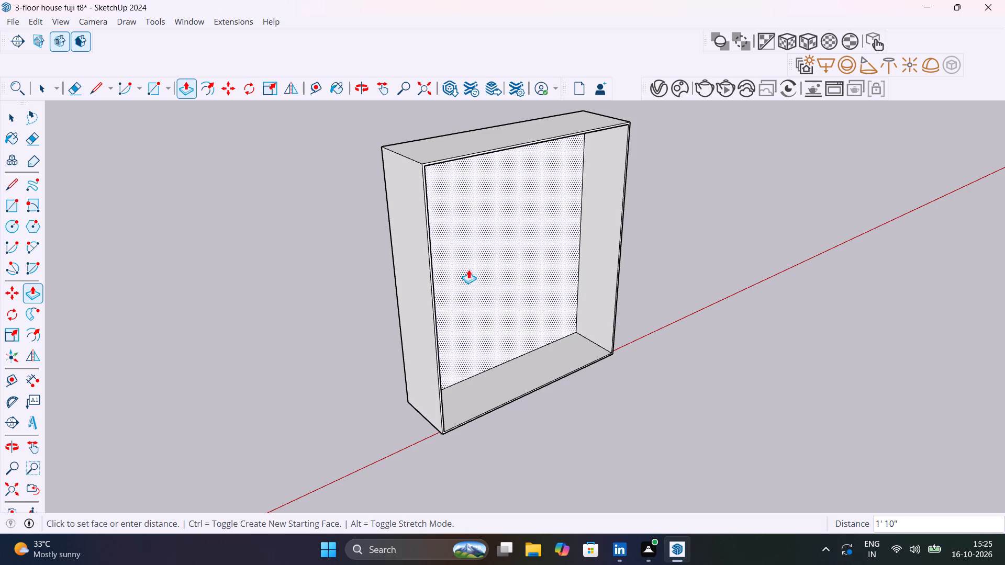
{"action": "key", "text": "space"}
Examine the hollow box from the front and both sides, checking its back, inner sides and floor.
{"action": "middle_click_drag", "start_coordinate": [693, 346], "coordinate": [610, 389]}
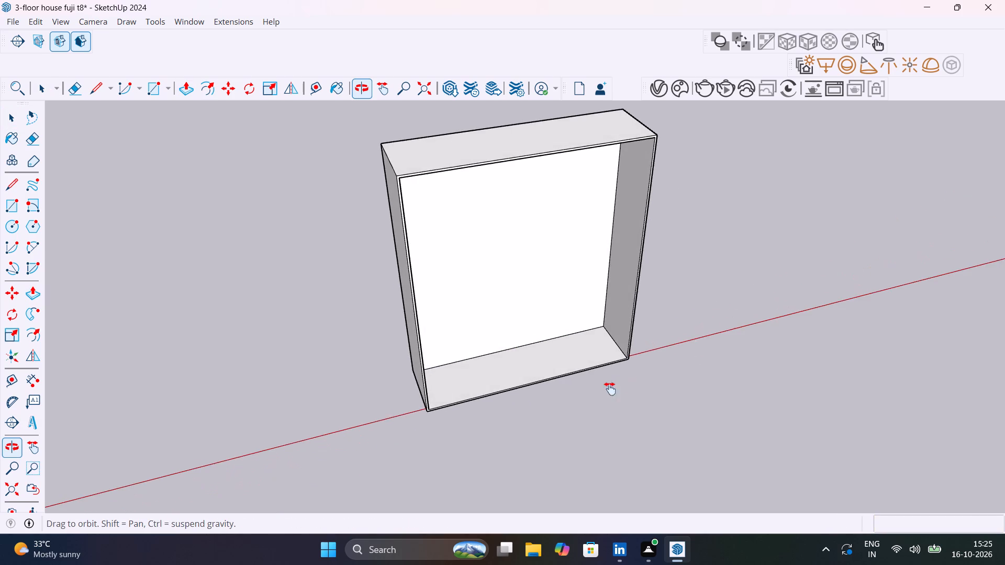
{"action": "middle_click_drag", "start_coordinate": [610, 389], "coordinate": [661, 357]}
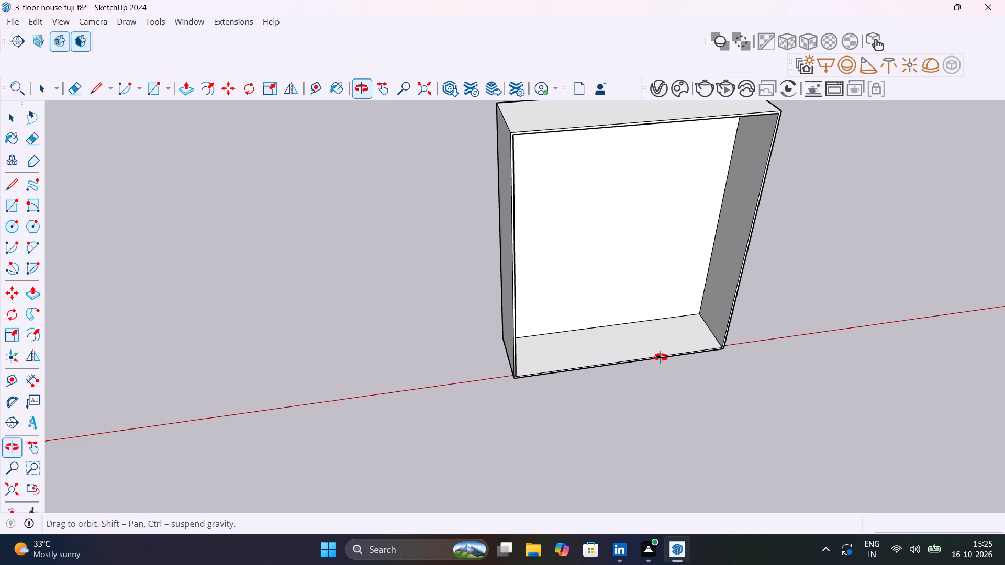
{"action": "middle_click_drag", "start_coordinate": [661, 357], "coordinate": [615, 385]}
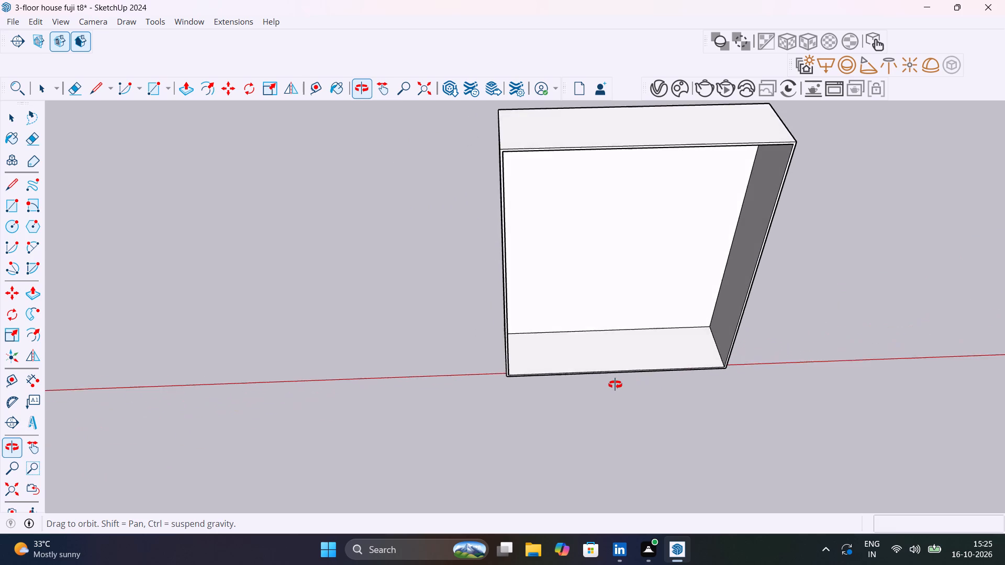
{"action": "middle_click_drag", "start_coordinate": [615, 385], "coordinate": [615, 338]}
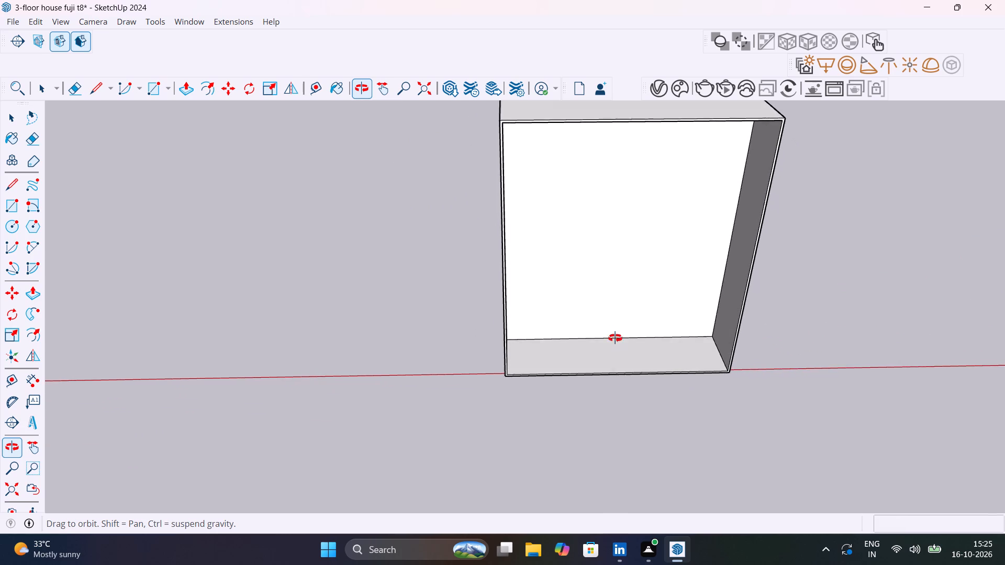
{"action": "middle_click_drag", "start_coordinate": [615, 338], "coordinate": [607, 309]}
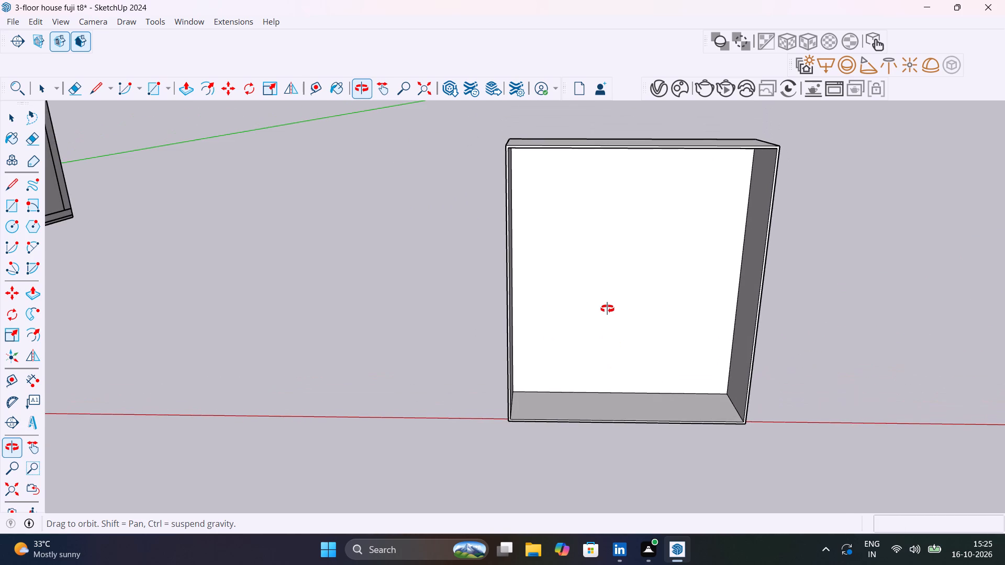
{"action": "middle_click_drag", "start_coordinate": [607, 309], "coordinate": [535, 344]}
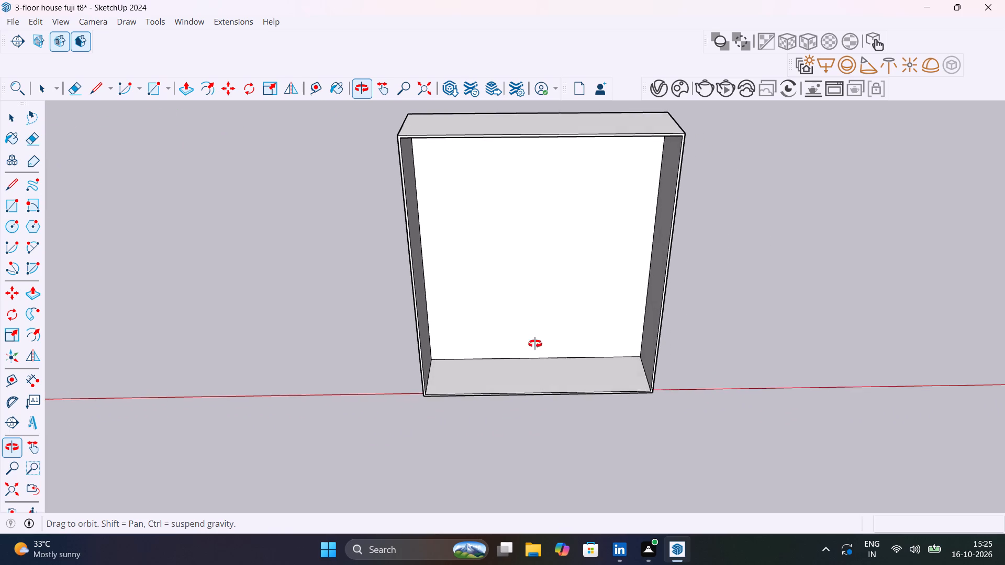
{"action": "middle_click_drag", "start_coordinate": [535, 344], "coordinate": [538, 354]}
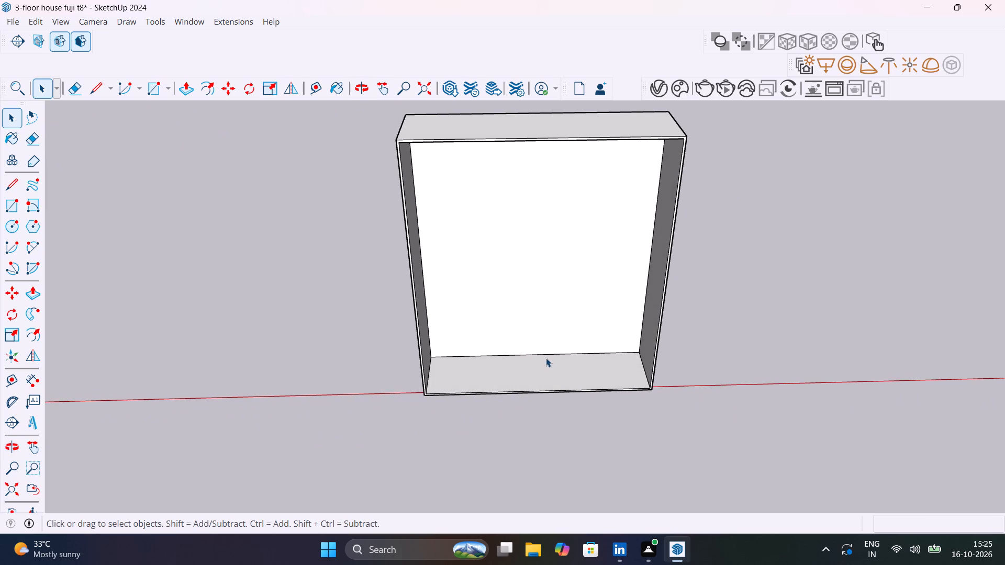
{"action": "middle_click_drag", "start_coordinate": [546, 357], "coordinate": [646, 306]}
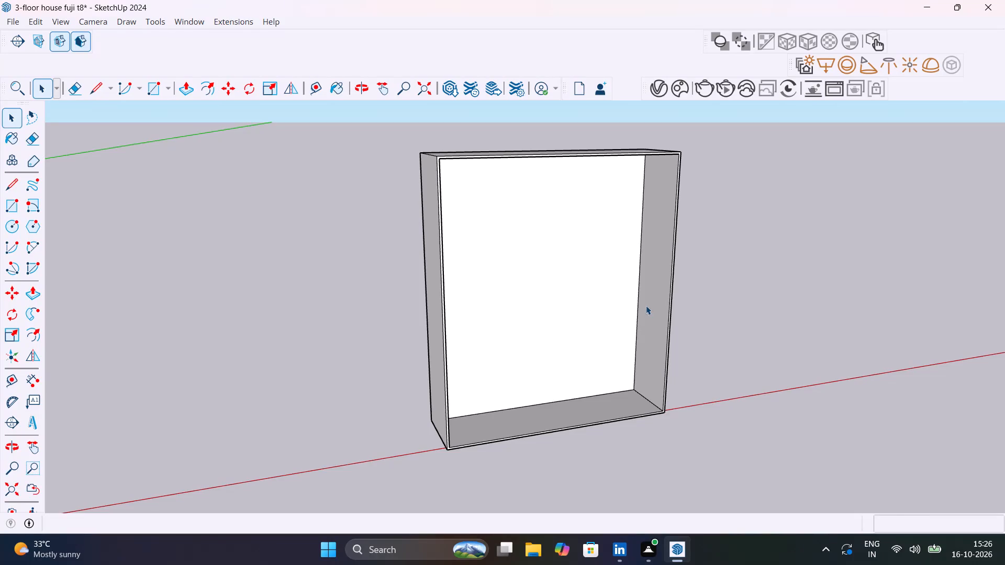
{"action": "middle_click_drag", "start_coordinate": [585, 449], "coordinate": [528, 479]}
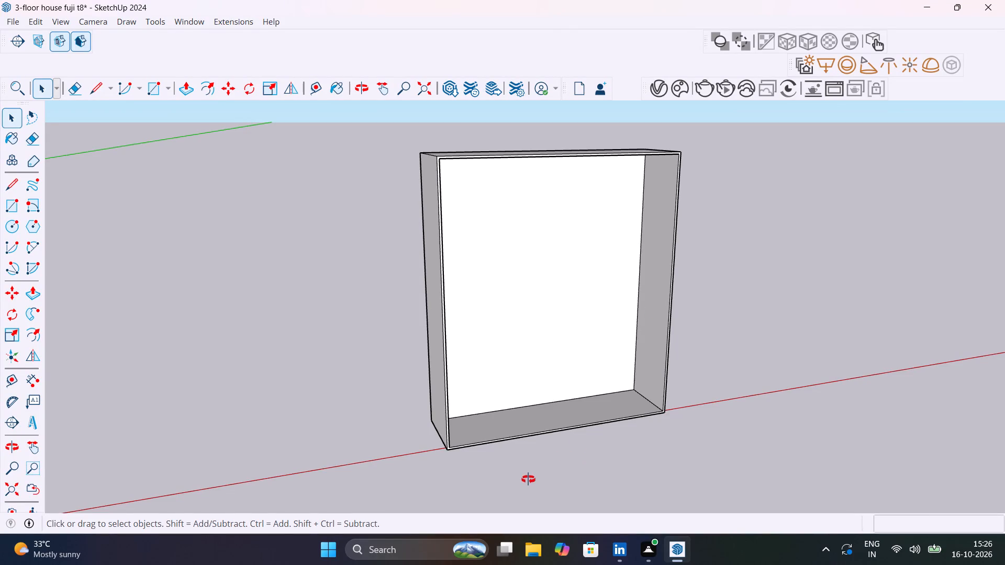
{"action": "middle_click_drag", "start_coordinate": [528, 479], "coordinate": [526, 481]}
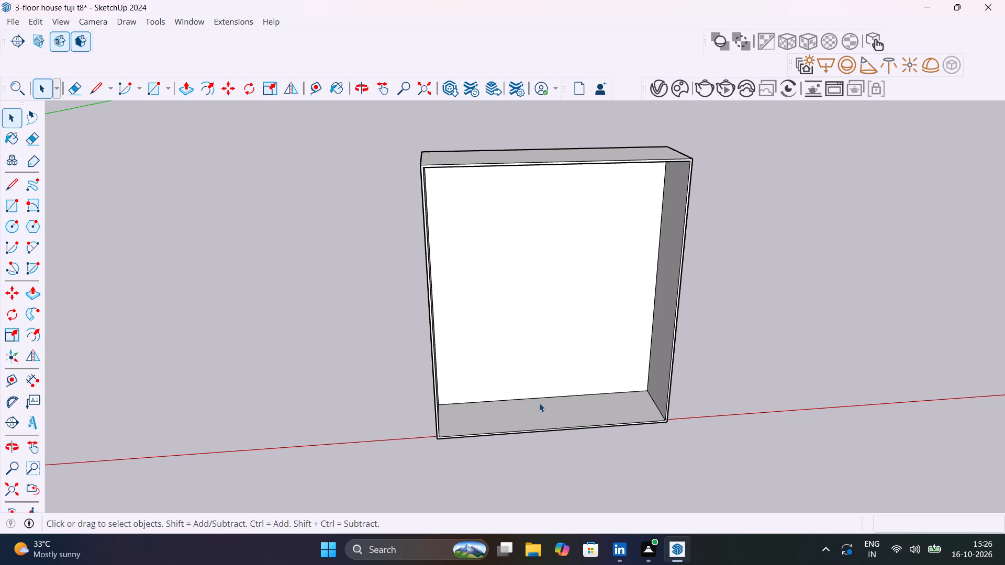
{"action": "middle_click_drag", "start_coordinate": [543, 423], "coordinate": [504, 448]}
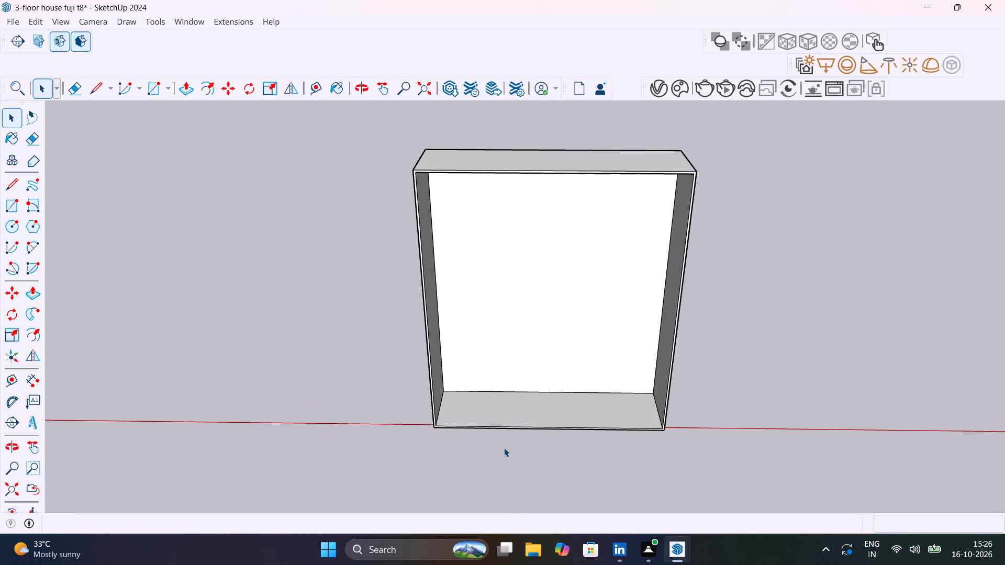
Place a guide line 30" from the left inner side panel's bottom edge across the carcass floor.
{"action": "key", "text": "t"}
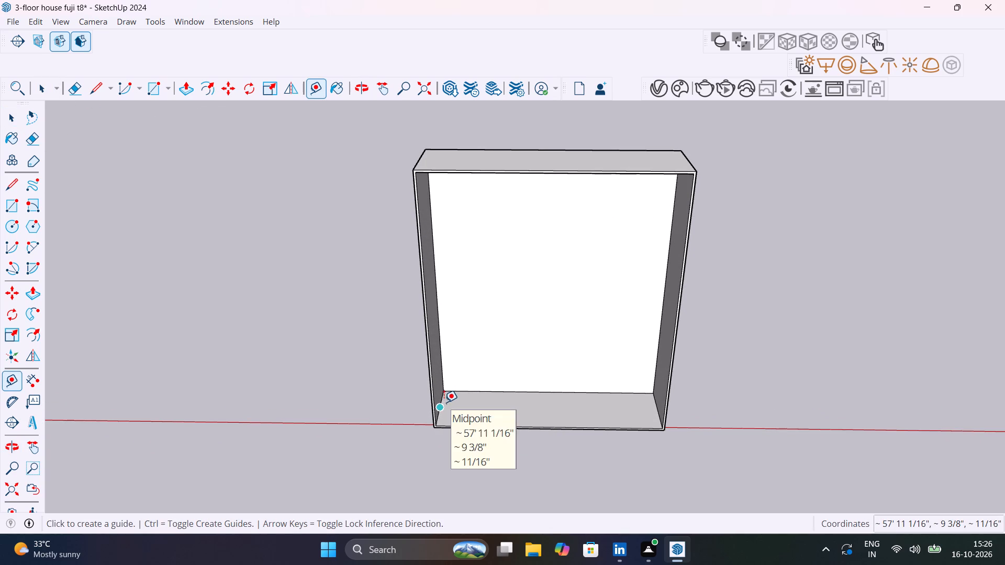
{"action": "left_click", "coordinate": [444, 401]}
{"action": "type", "text": "30\""}
{"action": "key", "text": "Return"}
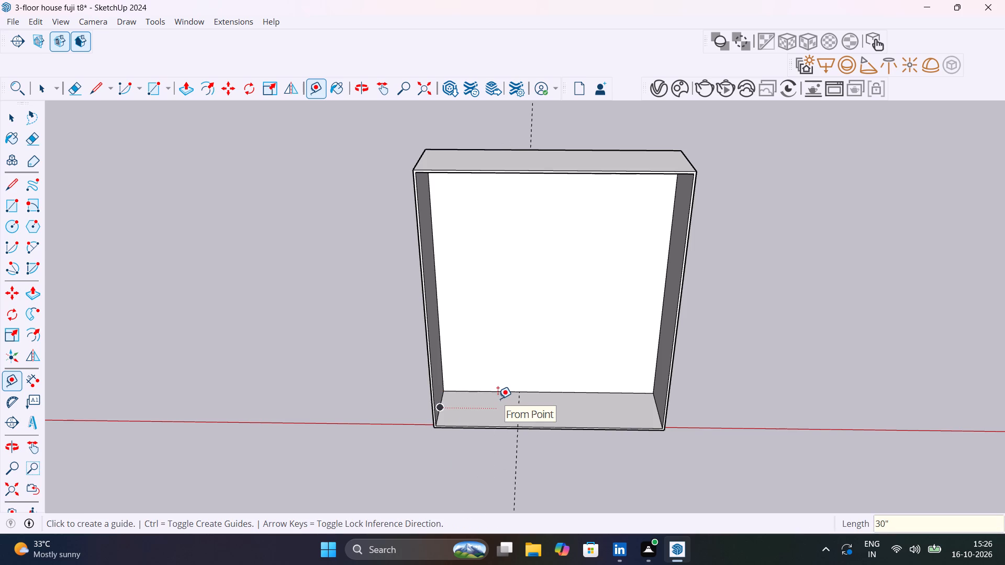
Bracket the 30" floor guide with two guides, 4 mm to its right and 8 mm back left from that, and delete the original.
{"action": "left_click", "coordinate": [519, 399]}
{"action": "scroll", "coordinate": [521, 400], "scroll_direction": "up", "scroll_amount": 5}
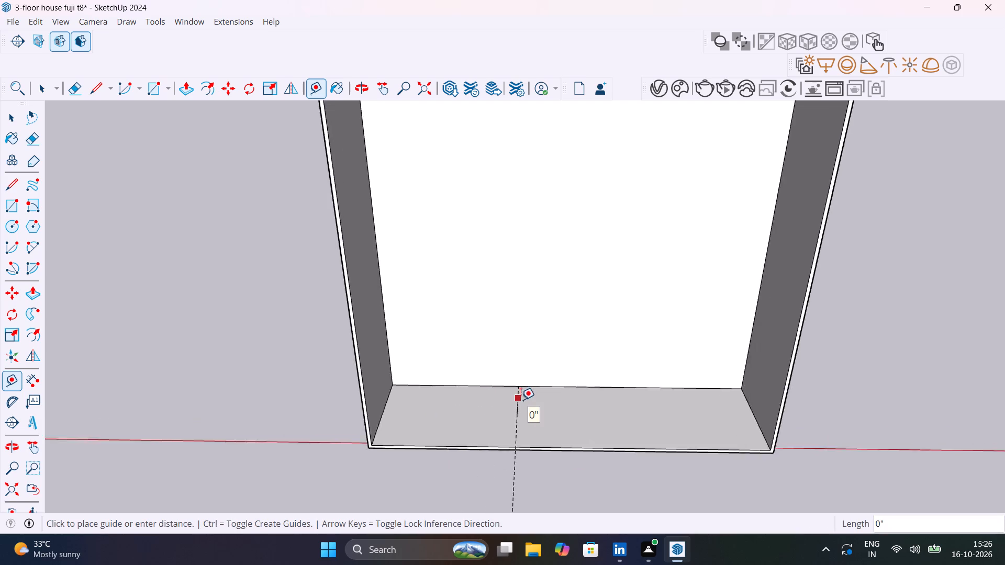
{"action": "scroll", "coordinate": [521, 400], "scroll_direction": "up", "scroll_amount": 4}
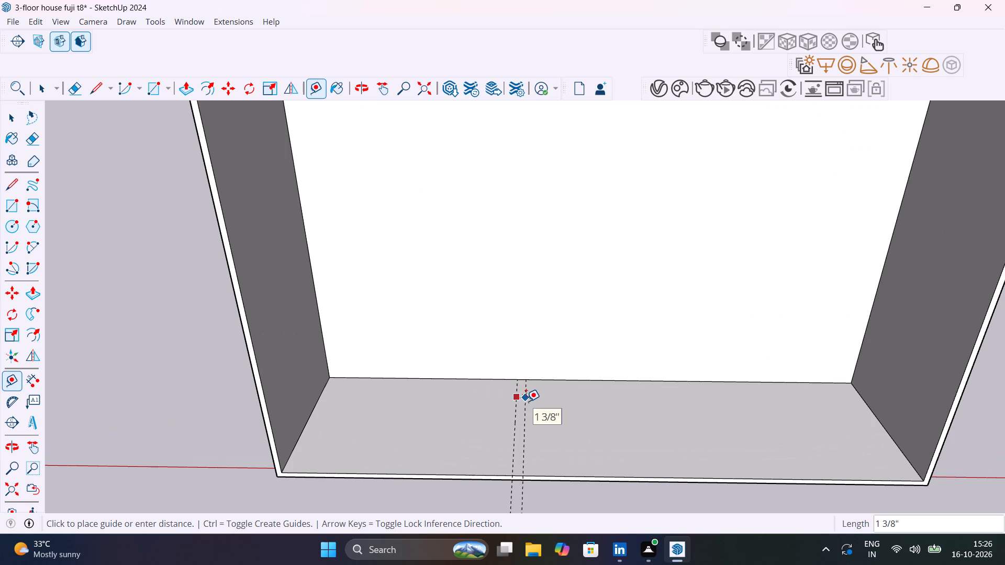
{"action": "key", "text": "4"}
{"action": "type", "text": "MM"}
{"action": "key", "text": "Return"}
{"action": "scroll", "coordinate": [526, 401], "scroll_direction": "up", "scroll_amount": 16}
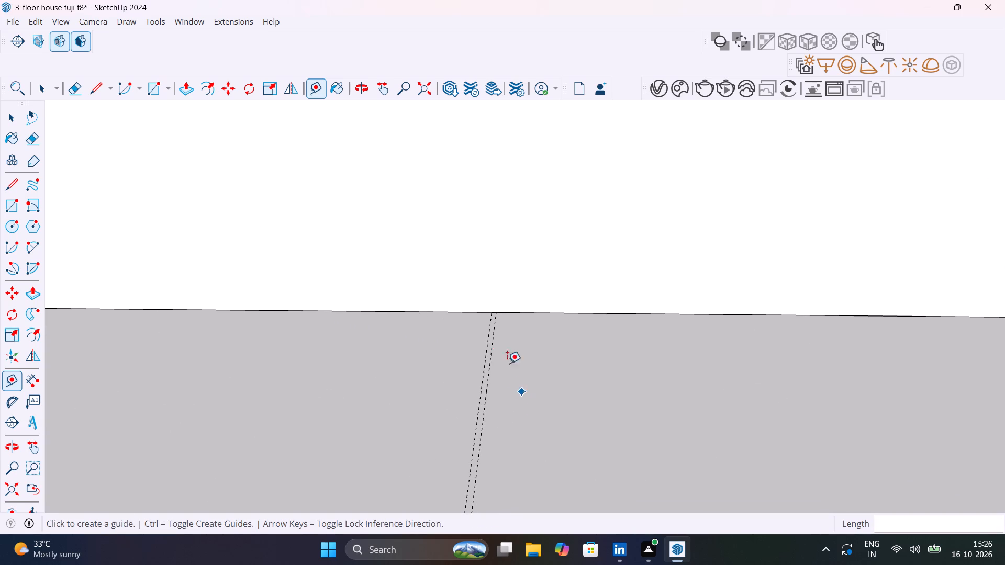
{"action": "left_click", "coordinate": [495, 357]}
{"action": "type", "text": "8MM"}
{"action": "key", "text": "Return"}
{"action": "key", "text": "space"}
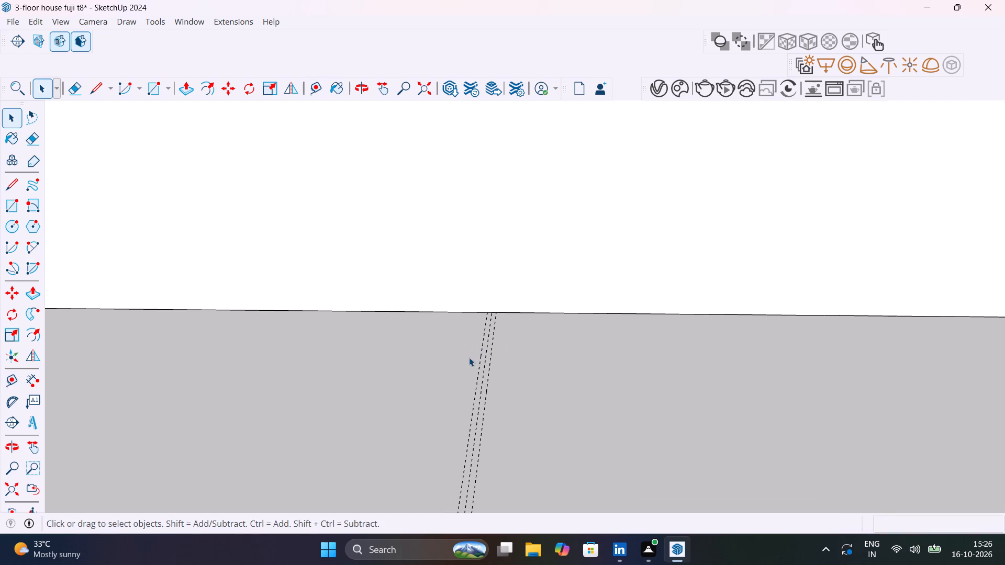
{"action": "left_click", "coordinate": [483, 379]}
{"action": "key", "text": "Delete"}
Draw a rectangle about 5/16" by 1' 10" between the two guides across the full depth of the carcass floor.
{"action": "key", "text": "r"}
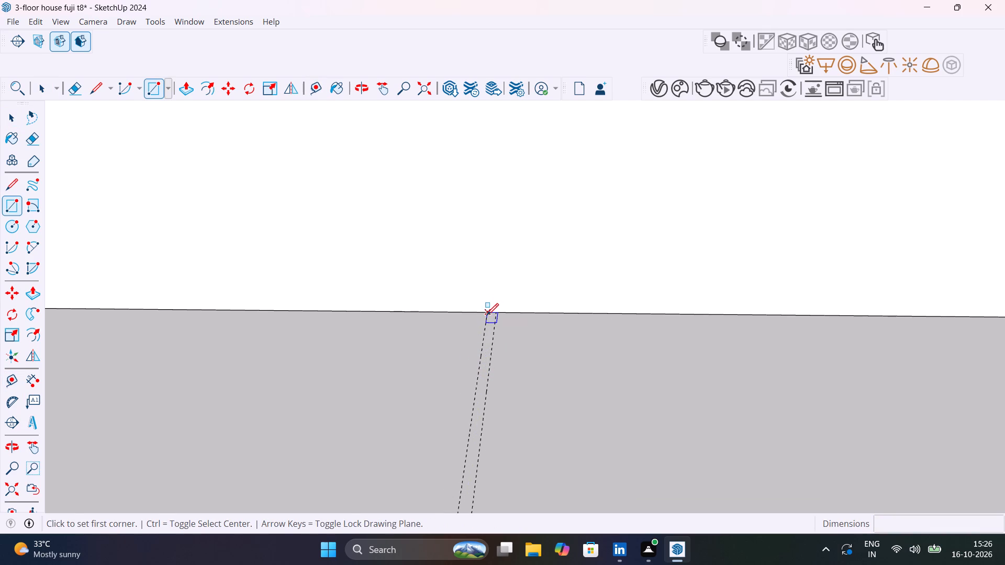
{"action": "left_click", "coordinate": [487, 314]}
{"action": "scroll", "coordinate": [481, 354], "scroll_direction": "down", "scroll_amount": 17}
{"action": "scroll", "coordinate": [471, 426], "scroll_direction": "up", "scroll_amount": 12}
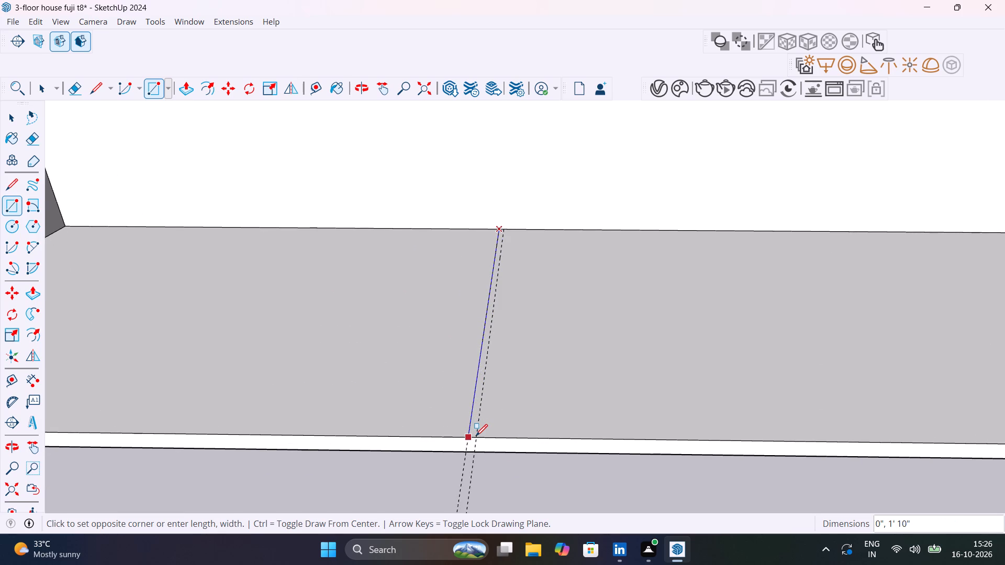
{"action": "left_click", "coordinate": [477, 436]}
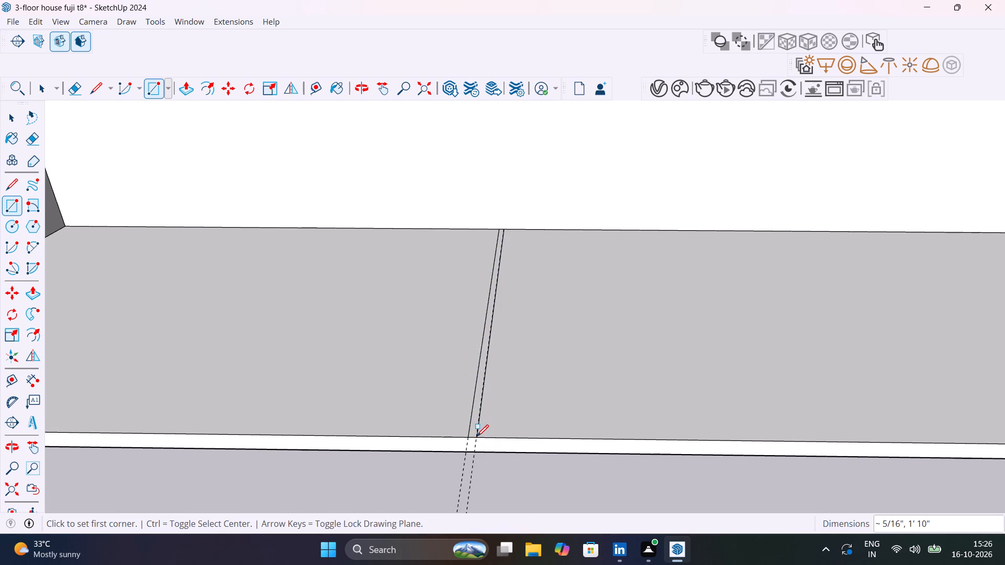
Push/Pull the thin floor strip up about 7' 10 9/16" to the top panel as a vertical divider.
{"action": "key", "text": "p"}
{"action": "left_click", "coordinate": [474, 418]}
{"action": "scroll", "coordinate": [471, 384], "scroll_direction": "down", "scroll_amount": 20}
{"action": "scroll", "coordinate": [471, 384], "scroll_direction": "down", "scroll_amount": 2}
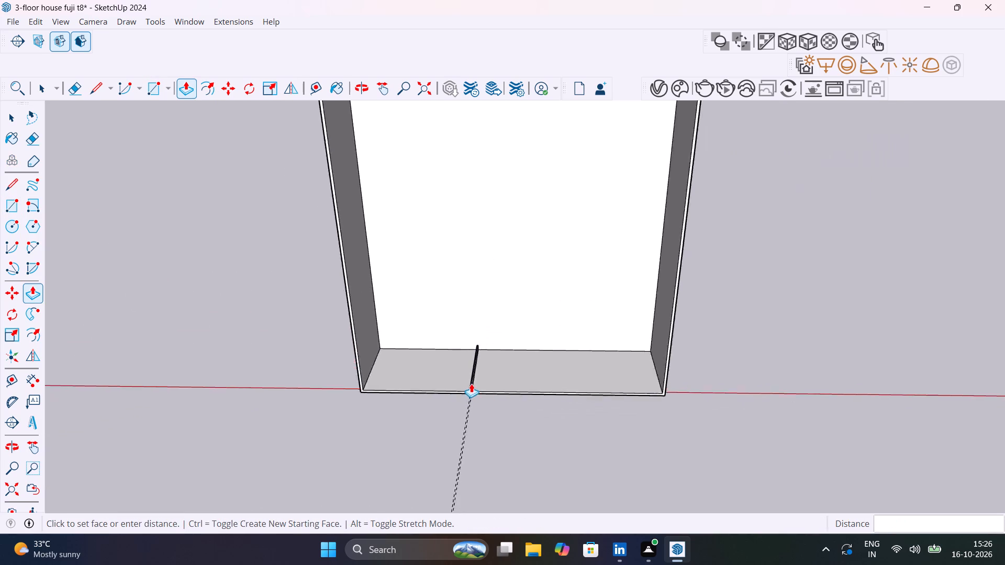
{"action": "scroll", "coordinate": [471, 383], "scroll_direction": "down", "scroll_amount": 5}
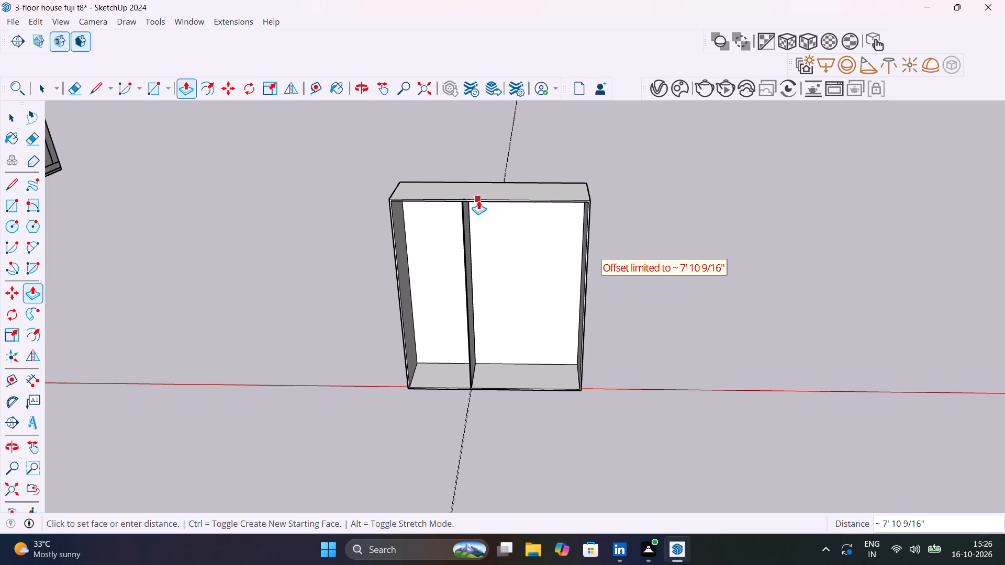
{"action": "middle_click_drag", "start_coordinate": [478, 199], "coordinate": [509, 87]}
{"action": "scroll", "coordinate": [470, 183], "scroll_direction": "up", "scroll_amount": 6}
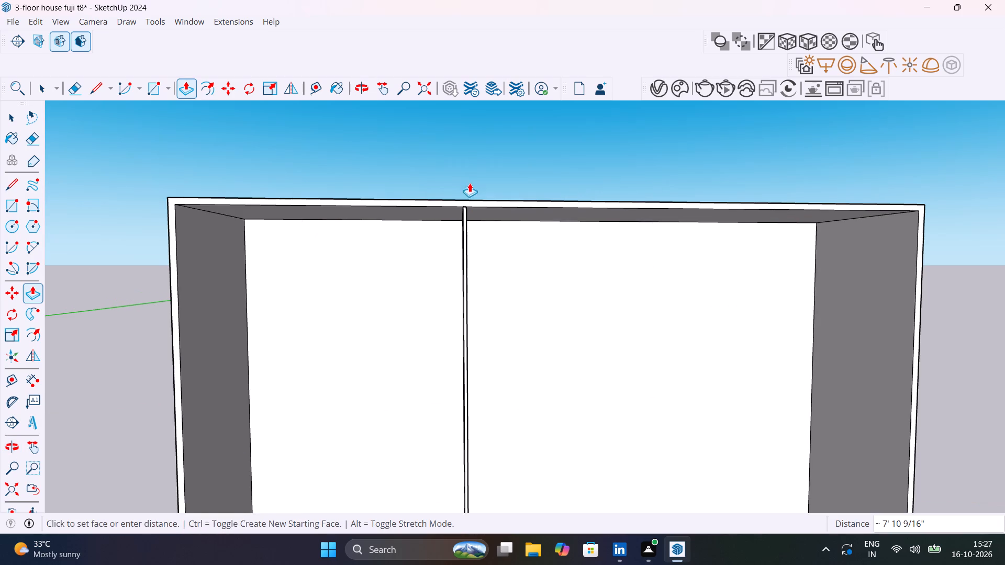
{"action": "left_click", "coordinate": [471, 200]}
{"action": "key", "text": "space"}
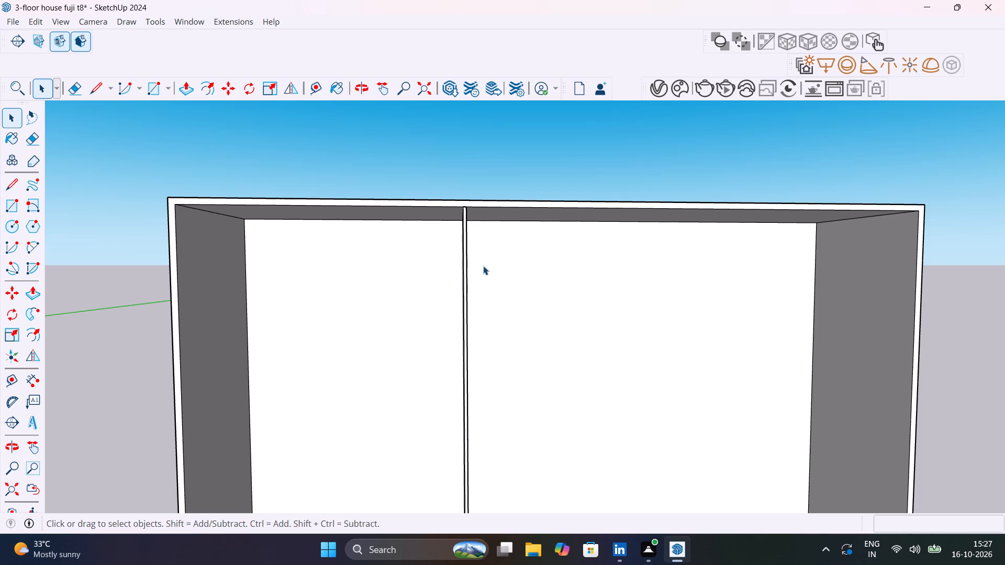
Check the left bay's width along the front floor edge, from the left side panel to the divider, without placing a dimension.
{"action": "scroll", "coordinate": [483, 266], "scroll_direction": "down", "scroll_amount": 10}
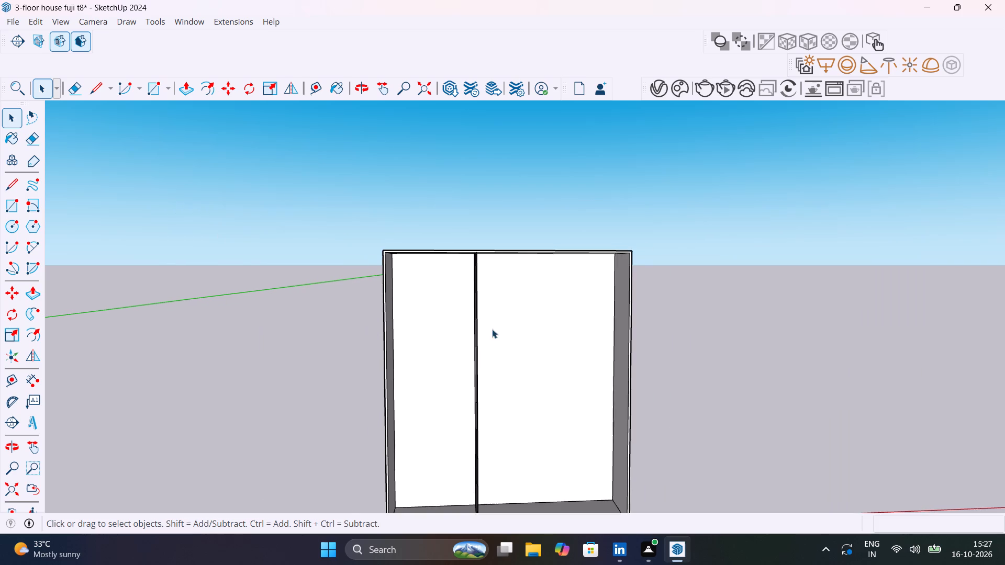
{"action": "middle_click_drag", "start_coordinate": [509, 356], "coordinate": [444, 462]}
{"action": "scroll", "coordinate": [447, 430], "scroll_direction": "up", "scroll_amount": 5}
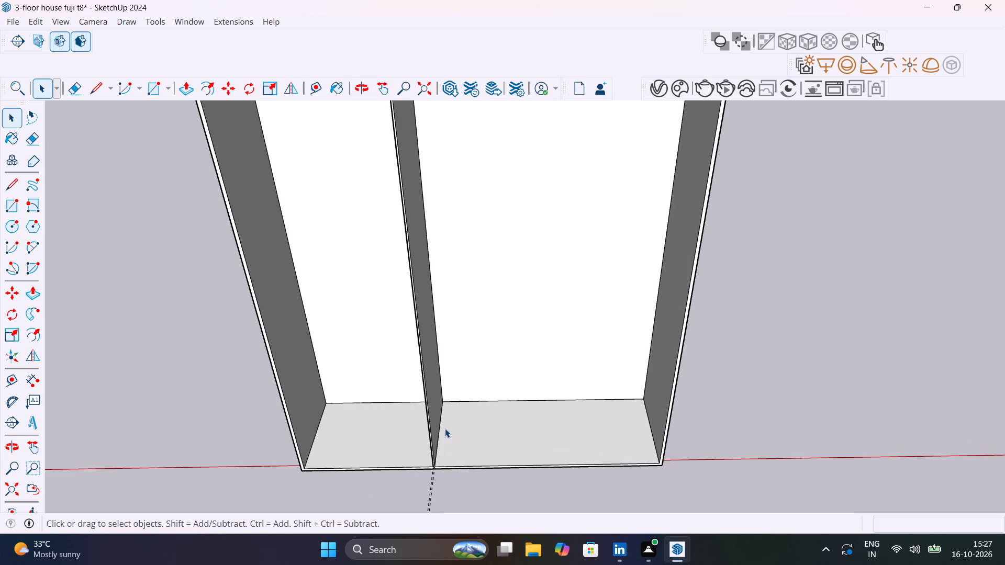
{"action": "middle_click", "coordinate": [445, 428]}
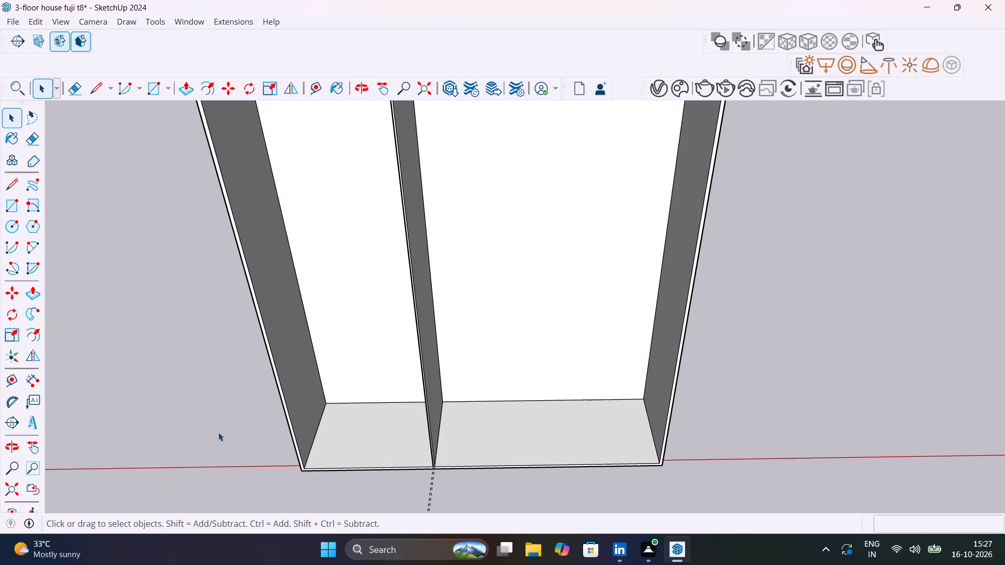
{"action": "left_click", "coordinate": [32, 373]}
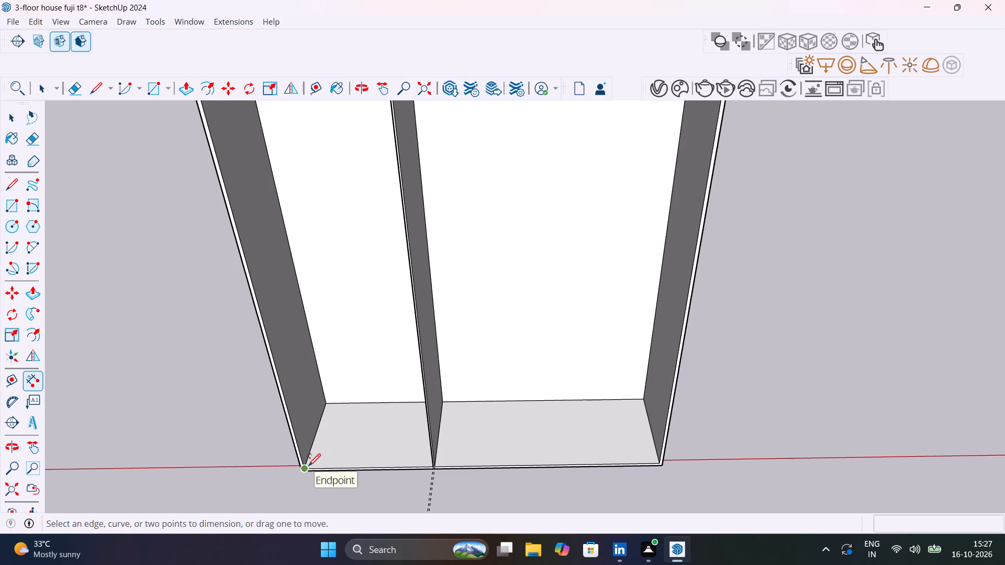
{"action": "left_click", "coordinate": [308, 465]}
{"action": "scroll", "coordinate": [433, 461], "scroll_direction": "up", "scroll_amount": 5}
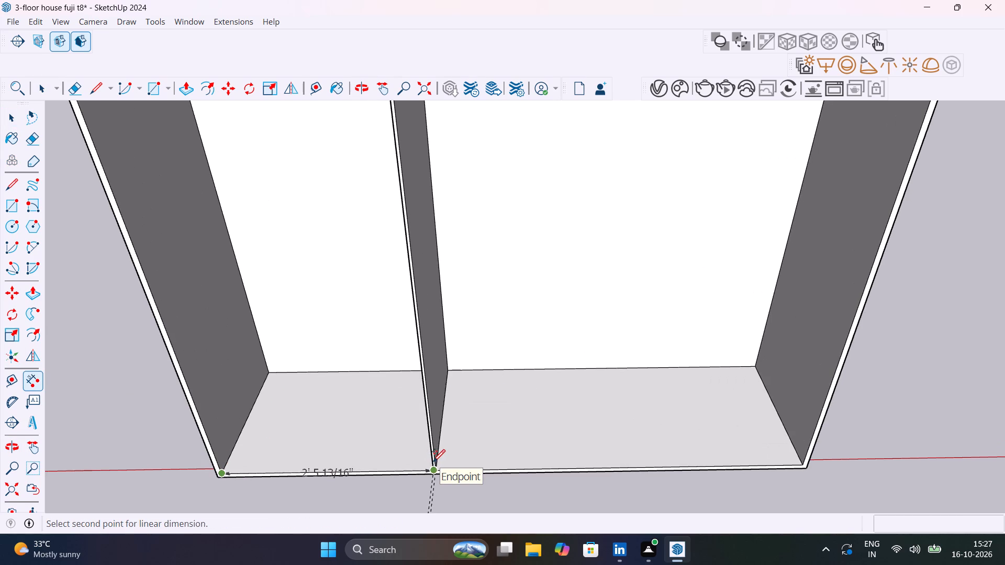
{"action": "key", "text": "Escape"}
{"action": "key", "text": "space"}
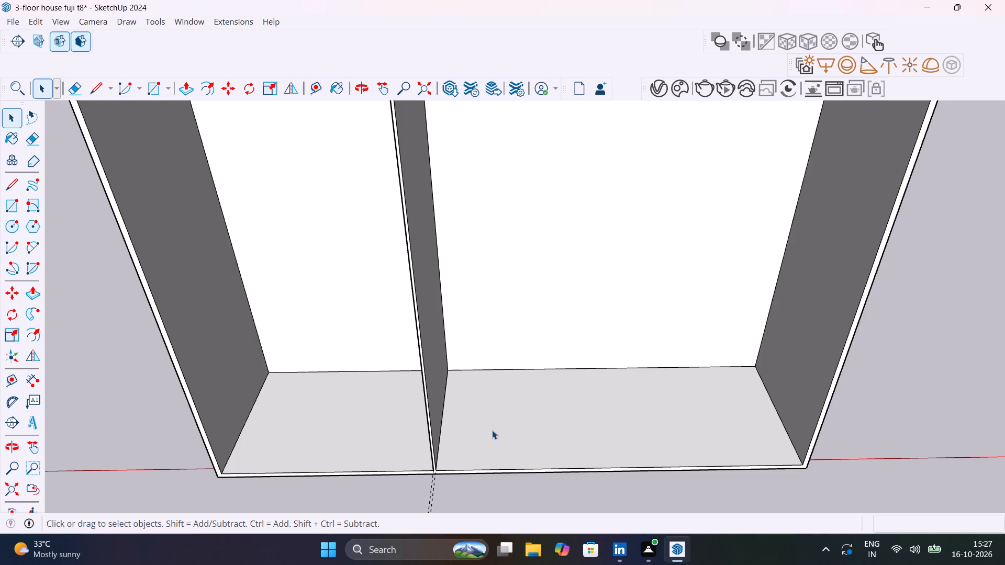
Delete the entire open-front cabinet together with its divider.
{"action": "scroll", "coordinate": [492, 429], "scroll_direction": "down", "scroll_amount": 13}
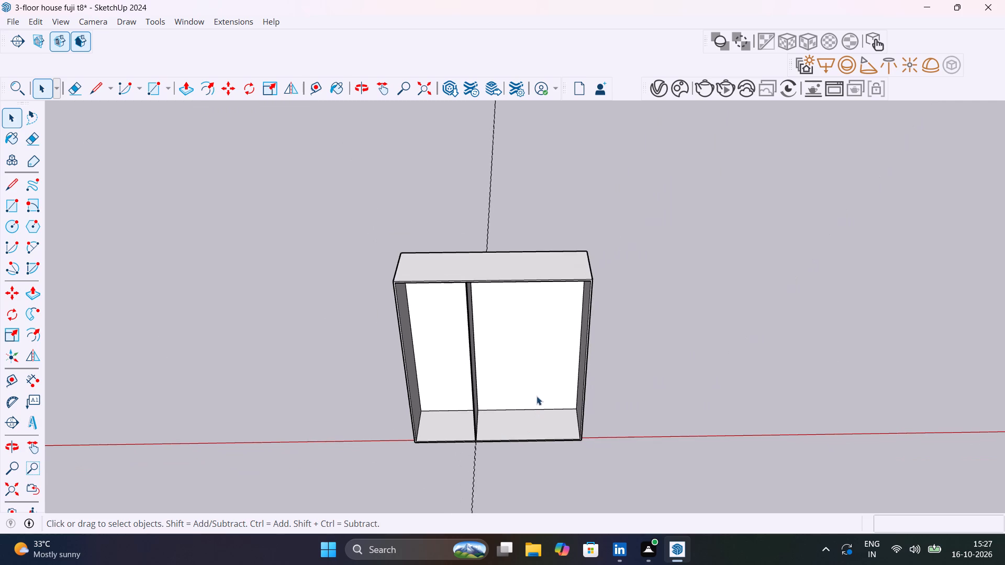
{"action": "middle_click_drag", "start_coordinate": [564, 402], "coordinate": [521, 315]}
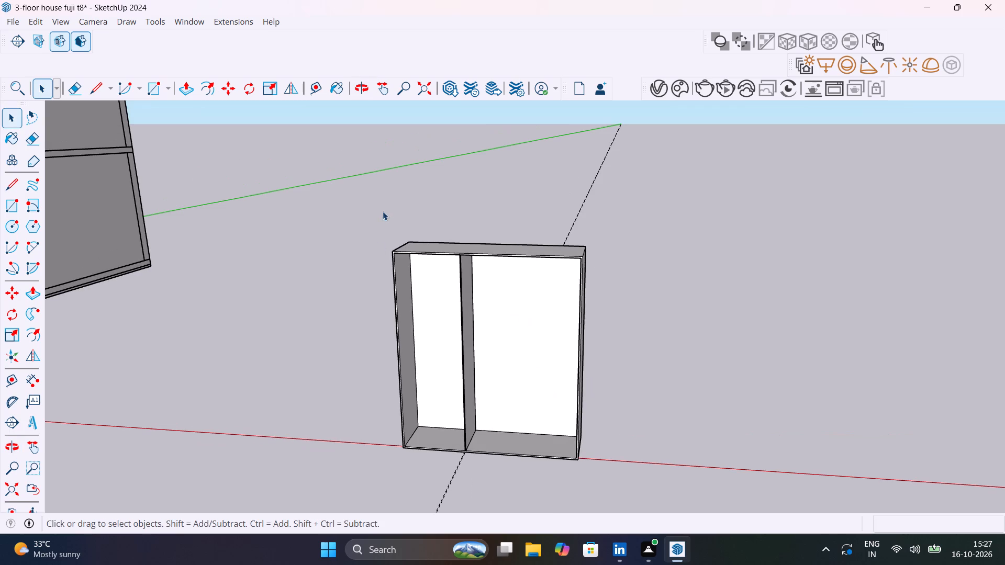
{"action": "left_click_drag", "start_coordinate": [384, 208], "coordinate": [718, 505]}
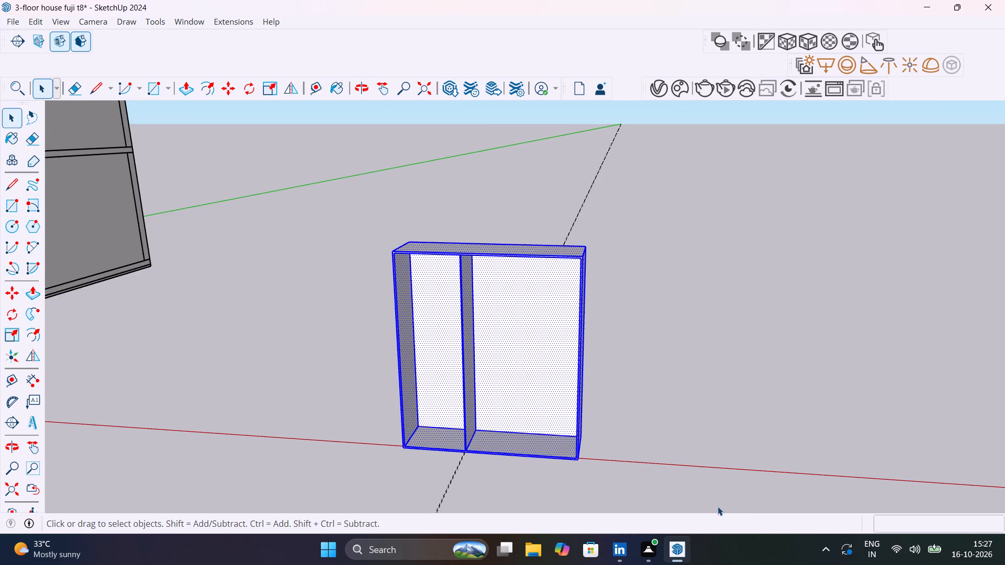
{"action": "key", "text": "Delete"}
Delete the two guide lines left crossing the ground where the cabinet stood.
{"action": "scroll", "coordinate": [486, 465], "scroll_direction": "down", "scroll_amount": 5}
{"action": "left_click_drag", "start_coordinate": [460, 426], "coordinate": [531, 458]}
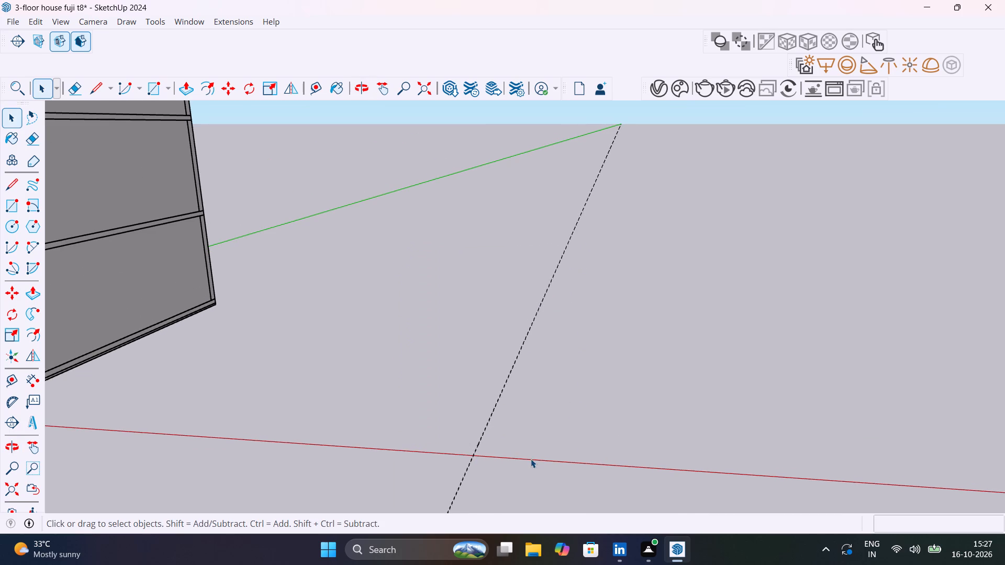
{"action": "key", "text": "Delete"}
{"action": "left_click_drag", "start_coordinate": [531, 459], "coordinate": [399, 358]}
{"action": "key", "text": "Delete"}
Examine the three-floor house's front facade, including its balconies, windows, brick strips and entrance.
{"action": "scroll", "coordinate": [455, 442], "scroll_direction": "down", "scroll_amount": 17}
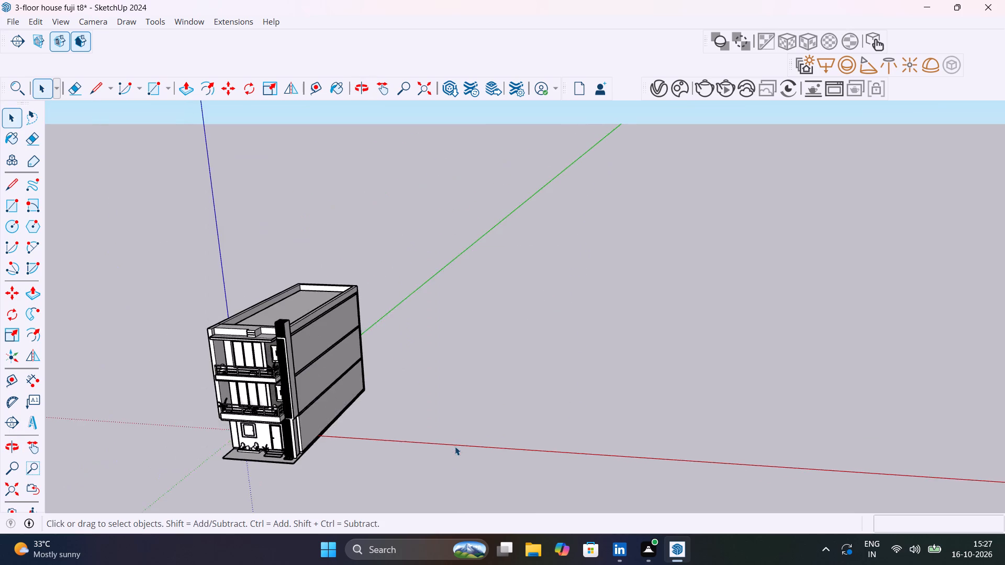
{"action": "scroll", "coordinate": [453, 458], "scroll_direction": "down", "scroll_amount": 1}
{"action": "middle_click_drag", "start_coordinate": [453, 457], "coordinate": [657, 387], "text": "shift"}
{"action": "scroll", "coordinate": [657, 387], "scroll_direction": "up", "scroll_amount": 1}
{"action": "scroll", "coordinate": [466, 288], "scroll_direction": "up", "scroll_amount": 15}
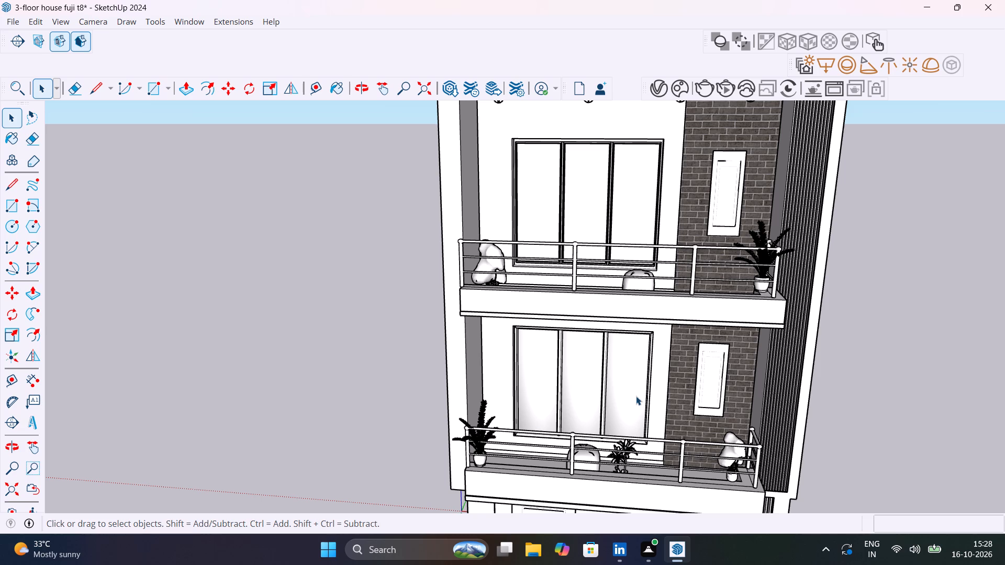
{"action": "scroll", "coordinate": [638, 390], "scroll_direction": "up", "scroll_amount": 2}
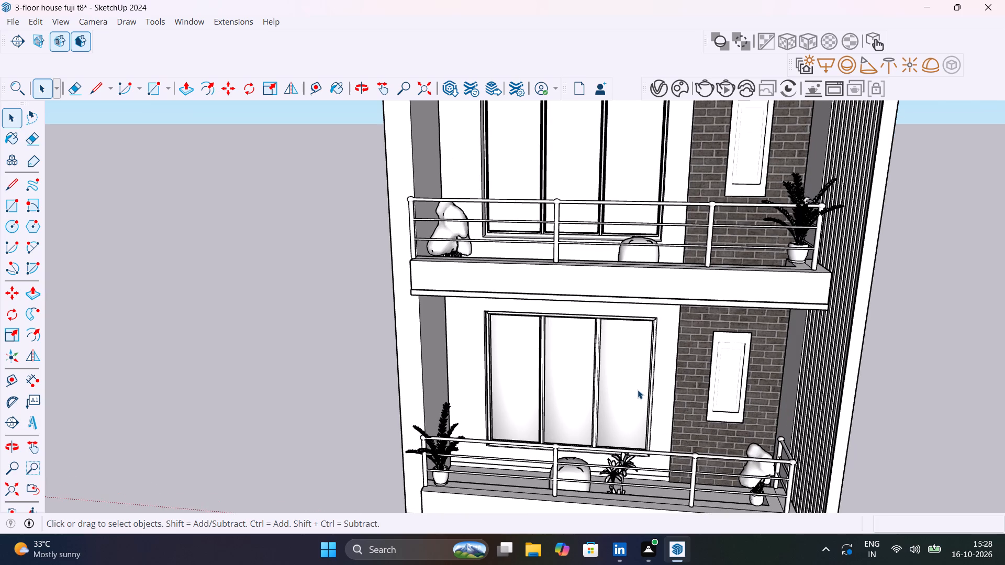
{"action": "scroll", "coordinate": [662, 405], "scroll_direction": "down", "scroll_amount": 4}
{"action": "middle_click_drag", "start_coordinate": [679, 400], "coordinate": [512, 266]}
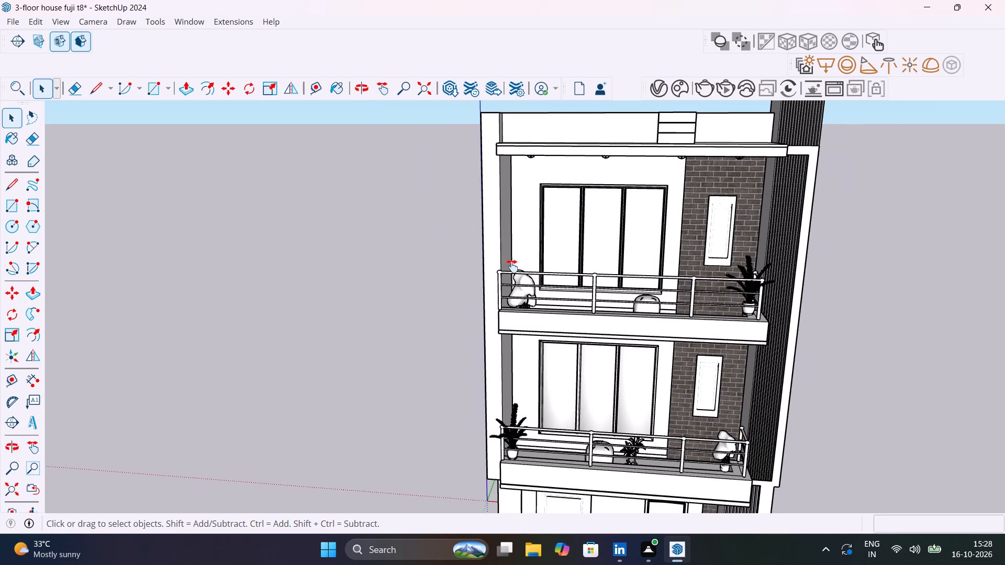
{"action": "middle_click_drag", "start_coordinate": [512, 266], "coordinate": [580, 307]}
{"action": "scroll", "coordinate": [580, 307], "scroll_direction": "down", "scroll_amount": 5}
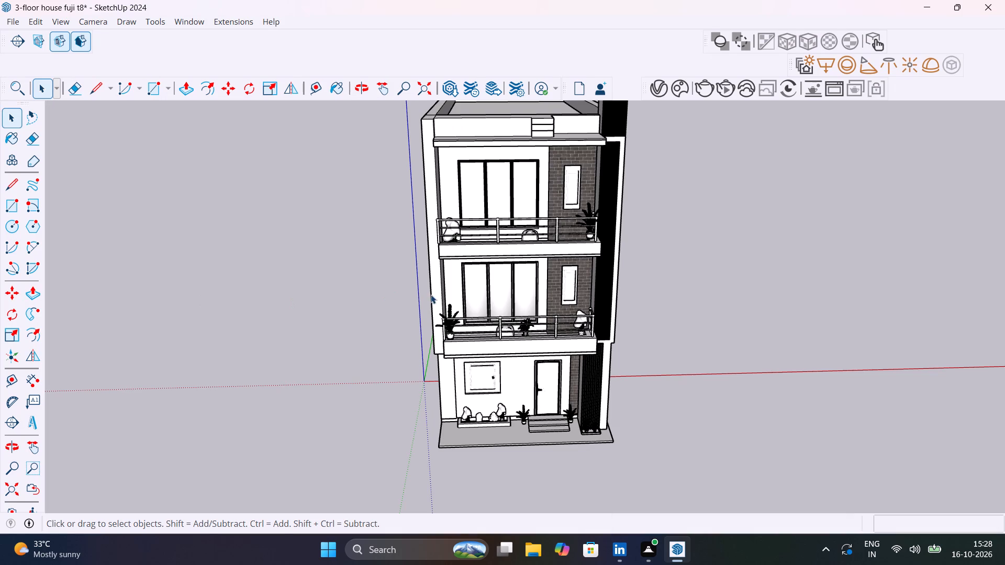
{"action": "middle_click_drag", "start_coordinate": [464, 315], "coordinate": [414, 316], "text": "shift"}
{"action": "scroll", "coordinate": [464, 315], "scroll_direction": "down", "scroll_amount": 1, "text": "shift"}
{"action": "scroll", "coordinate": [414, 316], "scroll_direction": "up", "scroll_amount": 1}
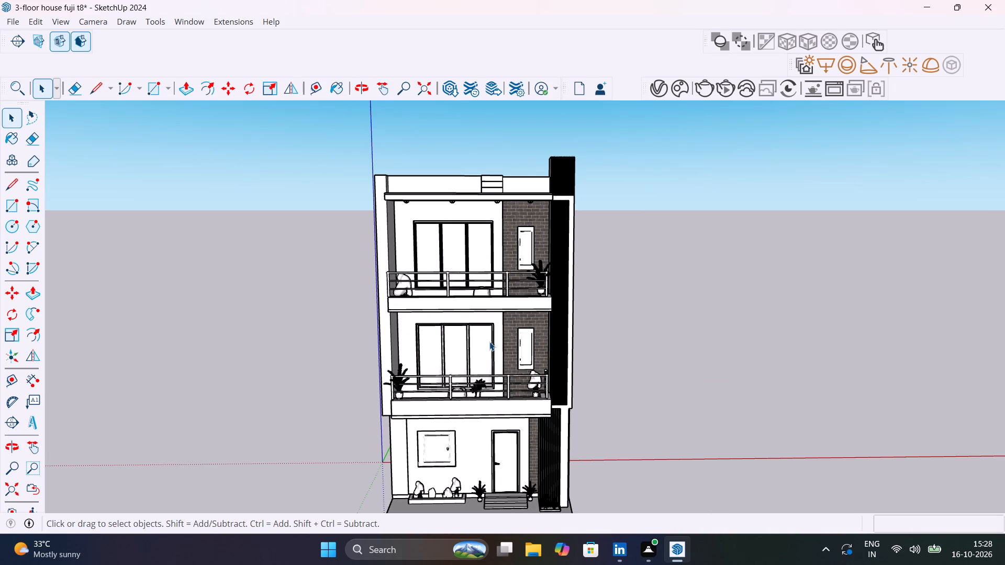
{"action": "middle_click_drag", "start_coordinate": [478, 335], "coordinate": [436, 330], "text": "shift"}
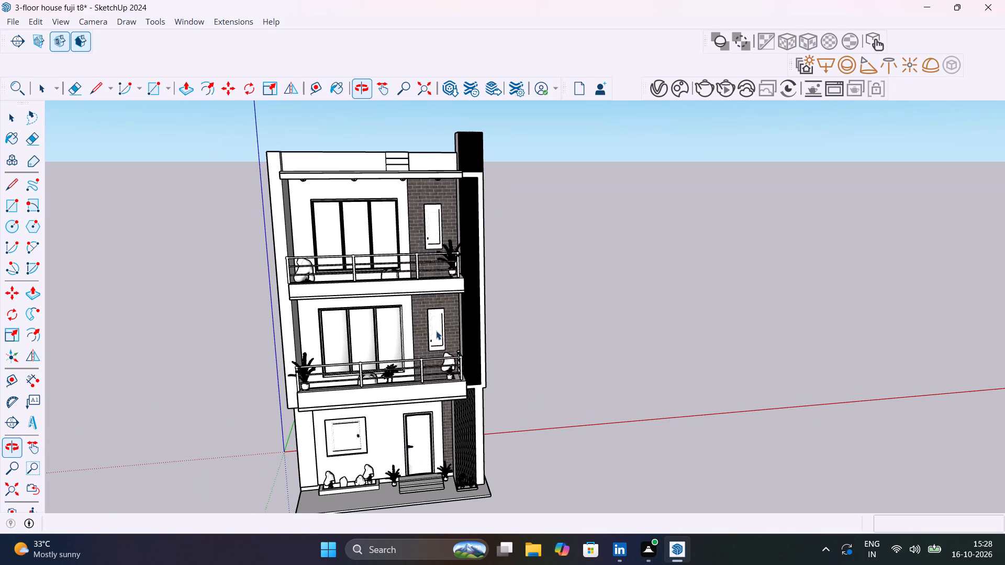
{"action": "scroll", "coordinate": [436, 330], "scroll_direction": "down", "scroll_amount": 6}
{"action": "middle_click_drag", "start_coordinate": [419, 343], "coordinate": [400, 321]}
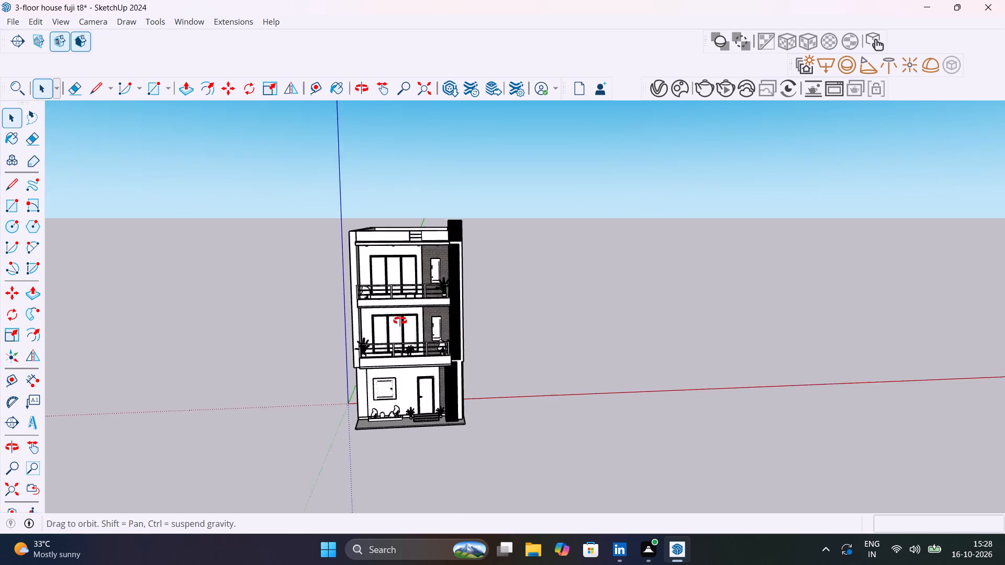
{"action": "middle_click_drag", "start_coordinate": [400, 321], "coordinate": [367, 304]}
{"action": "scroll", "coordinate": [403, 249], "scroll_direction": "up", "scroll_amount": 10}
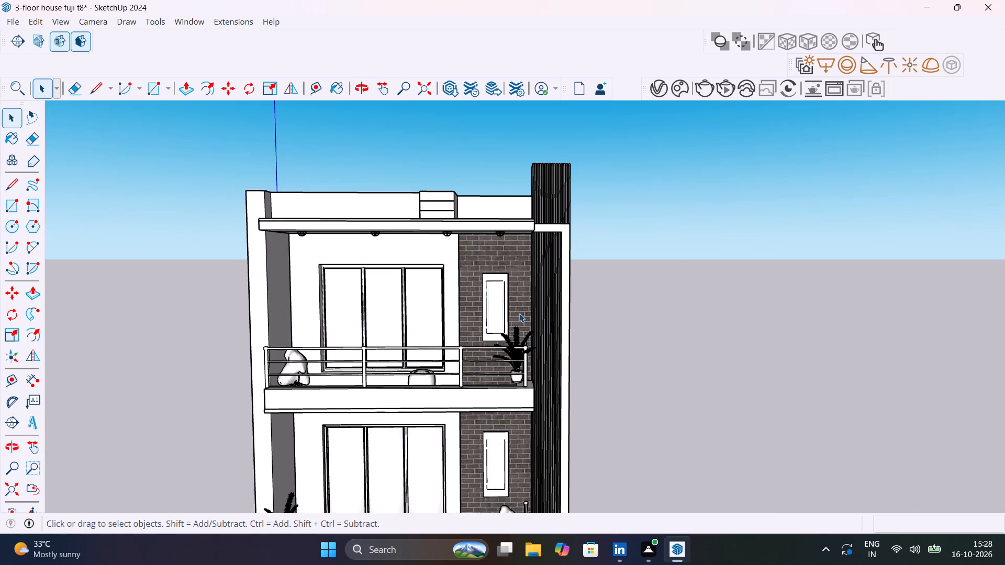
{"action": "middle_click_drag", "start_coordinate": [515, 311], "coordinate": [462, 276]}
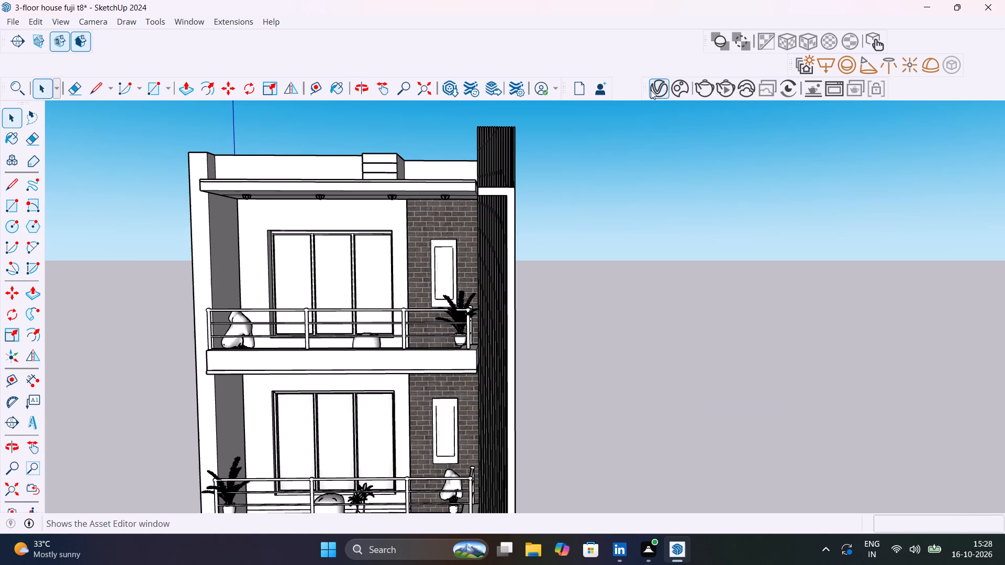
Search the Chaos Cosmos library for "lights" in place of the previous plants search.
{"action": "left_click", "coordinate": [674, 89]}
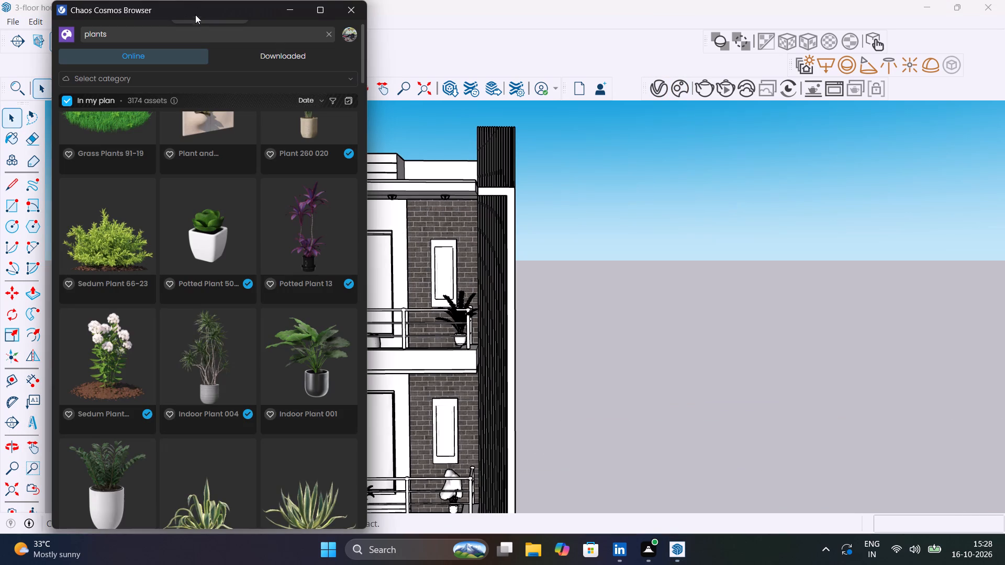
{"action": "left_click", "coordinate": [267, 38]}
{"action": "key", "text": "BackSpace"}
{"action": "key", "text": "BackSpace"}
{"action": "key", "text": "BackSpace"}
{"action": "key", "text": "BackSpace"}
{"action": "key", "text": "BackSpace"}
{"action": "key", "text": "BackSpace"}
{"action": "key", "text": "BackSpace"}
{"action": "key", "text": "BackSpace"}
{"action": "key", "text": "BackSpace"}
{"action": "key", "text": "BackSpace"}
{"action": "key", "text": "BackSpace"}
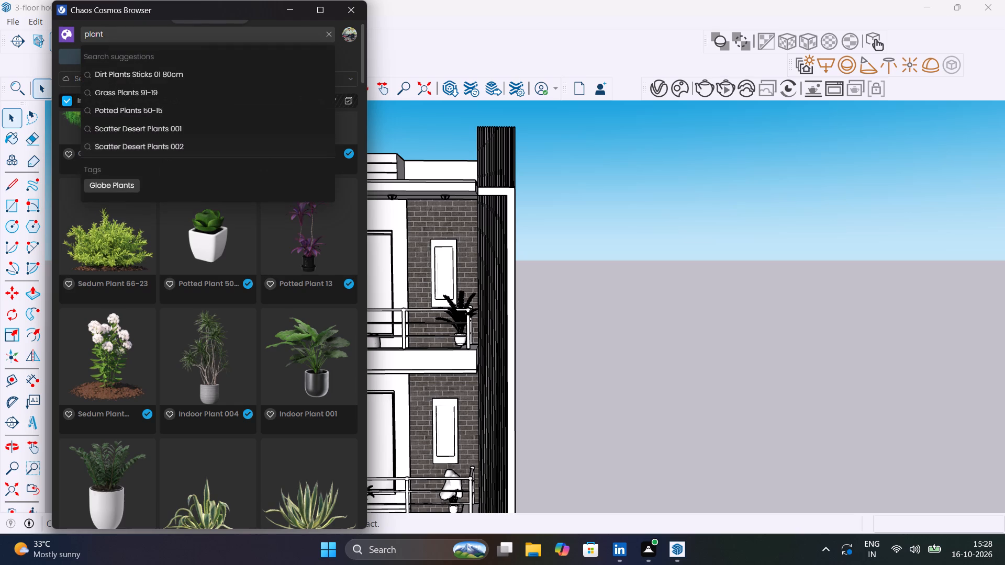
{"action": "type", "text": "LIGHTS"}
{"action": "key", "text": "Return"}
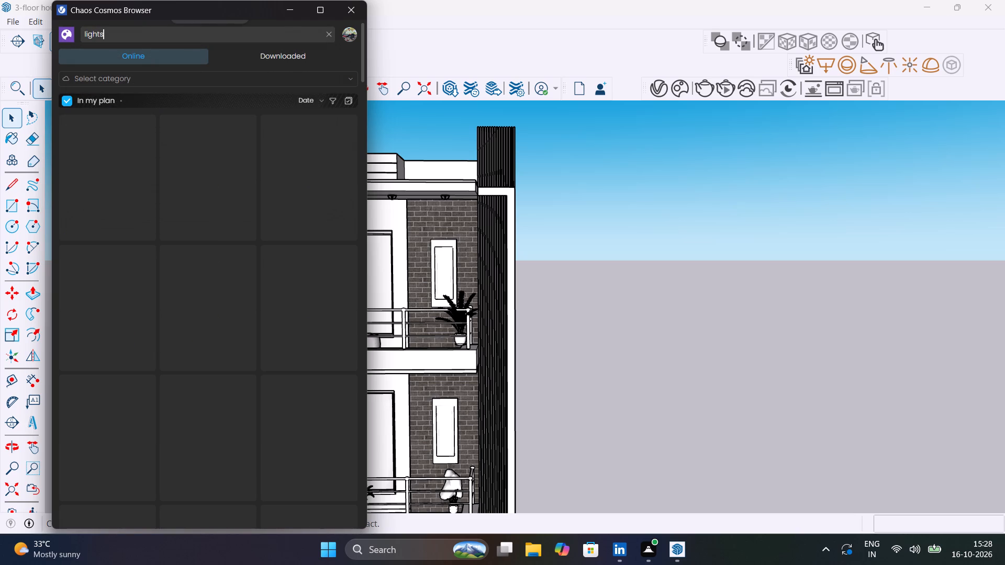
Browse the lights search results, comparing the wall, ceiling and pendant fixtures for ones suited to the house facade.
{"action": "scroll", "coordinate": [267, 39], "scroll_direction": "up", "scroll_amount": 2}
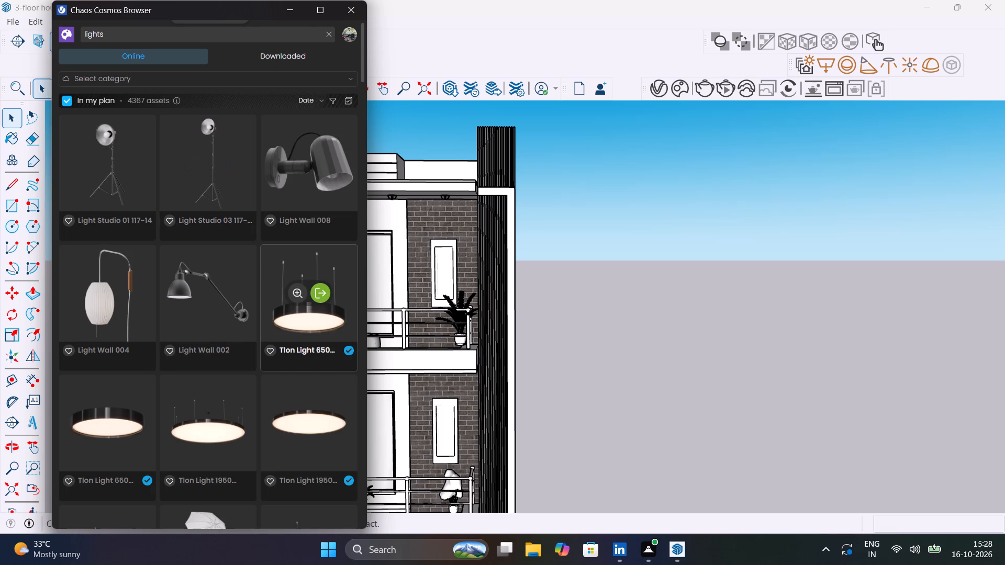
{"action": "scroll", "coordinate": [273, 281], "scroll_direction": "down", "scroll_amount": 5}
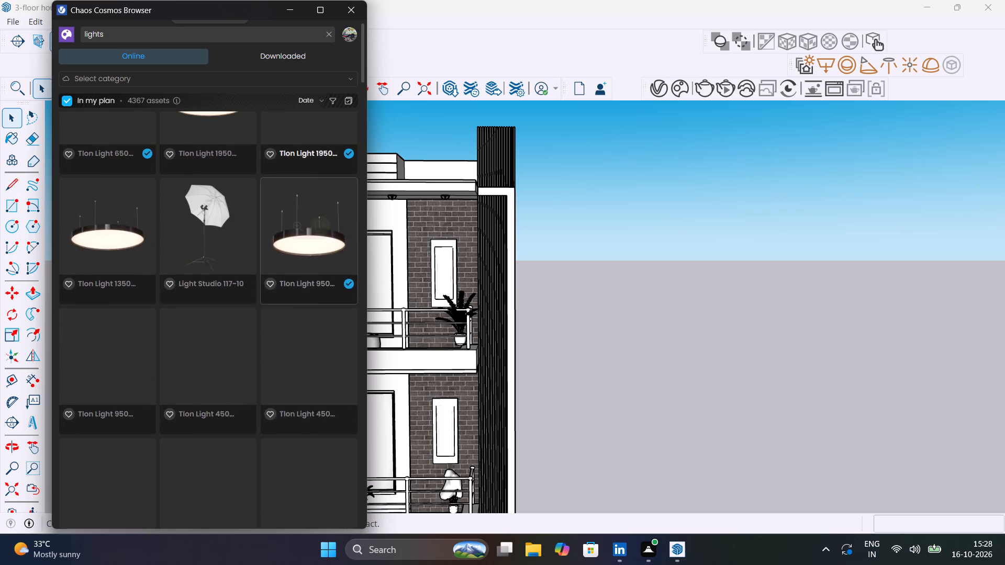
{"action": "scroll", "coordinate": [273, 281], "scroll_direction": "down", "scroll_amount": 4}
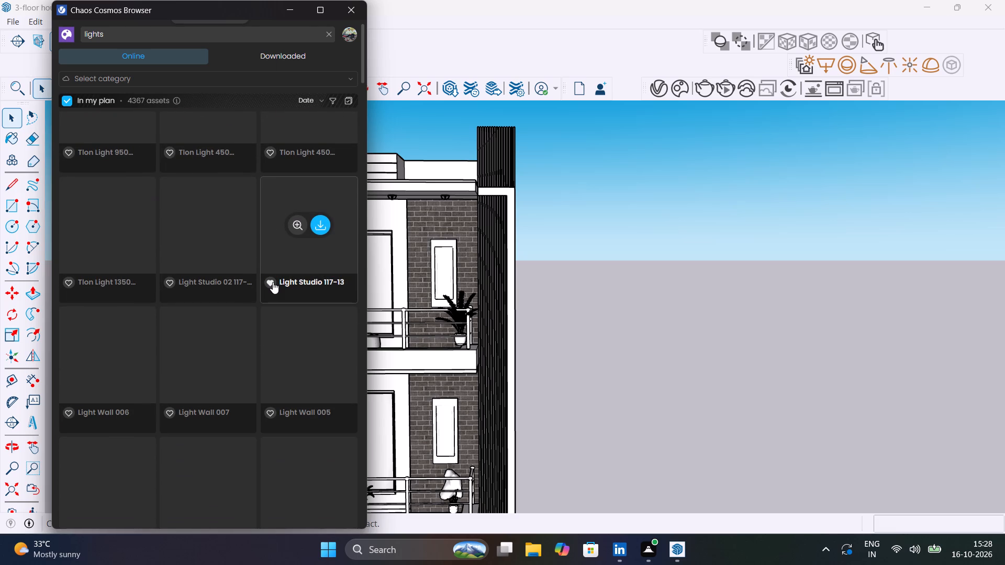
{"action": "scroll", "coordinate": [273, 282], "scroll_direction": "down", "scroll_amount": 3}
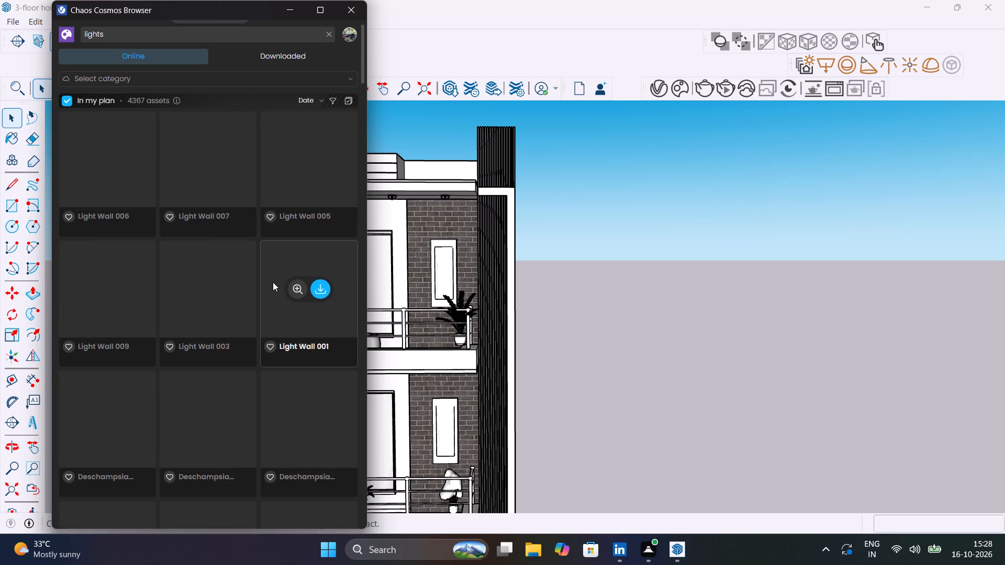
{"action": "scroll", "coordinate": [273, 282], "scroll_direction": "up", "scroll_amount": 2}
{"action": "scroll", "coordinate": [273, 282], "scroll_direction": "down", "scroll_amount": 2}
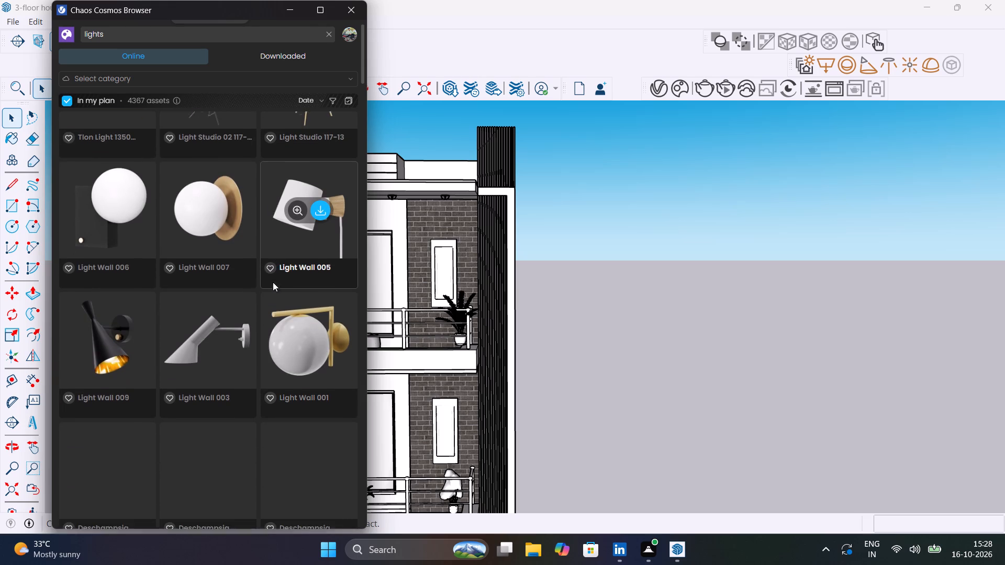
{"action": "scroll", "coordinate": [273, 282], "scroll_direction": "down", "scroll_amount": 4}
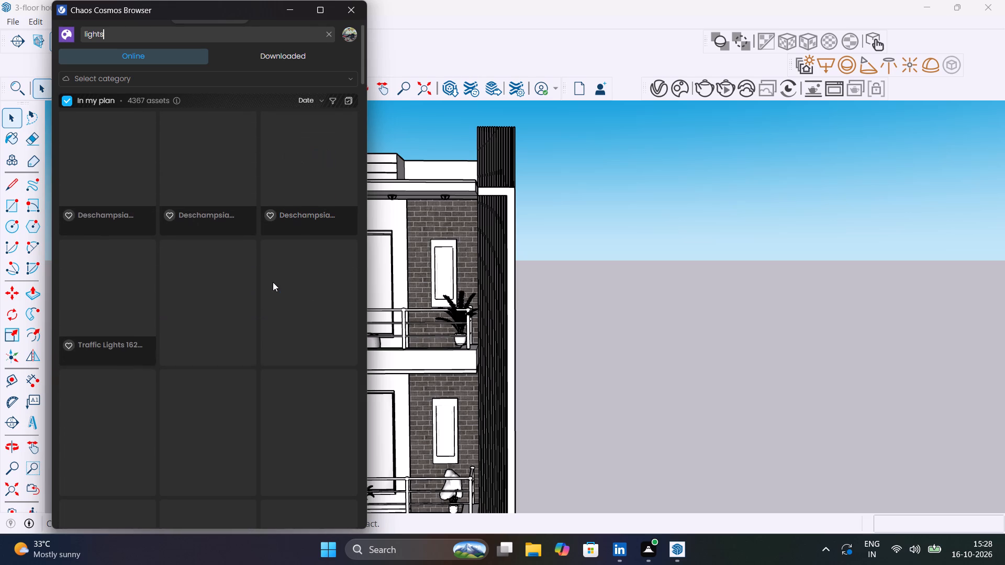
{"action": "scroll", "coordinate": [273, 282], "scroll_direction": "down", "scroll_amount": 3}
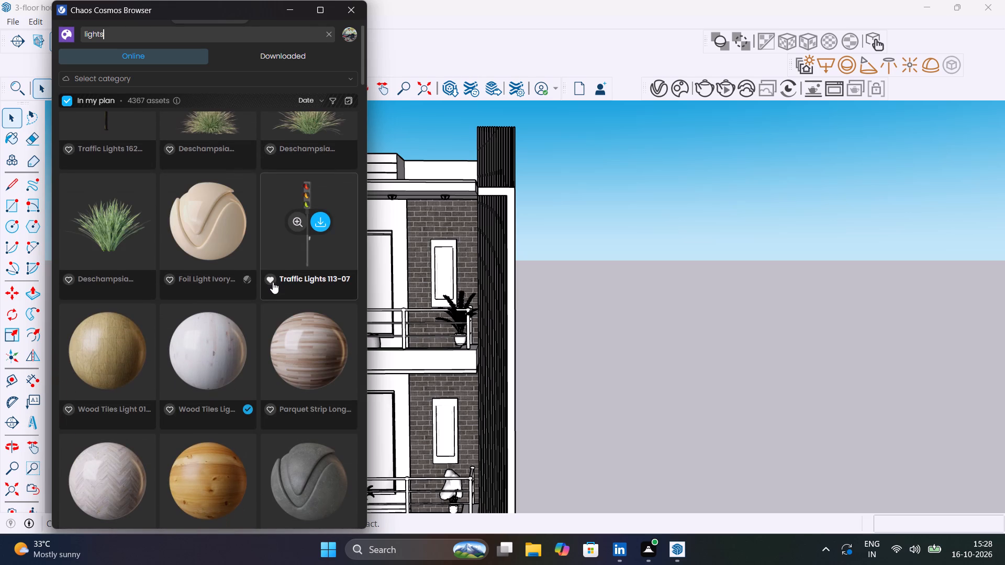
{"action": "scroll", "coordinate": [273, 282], "scroll_direction": "up", "scroll_amount": 4}
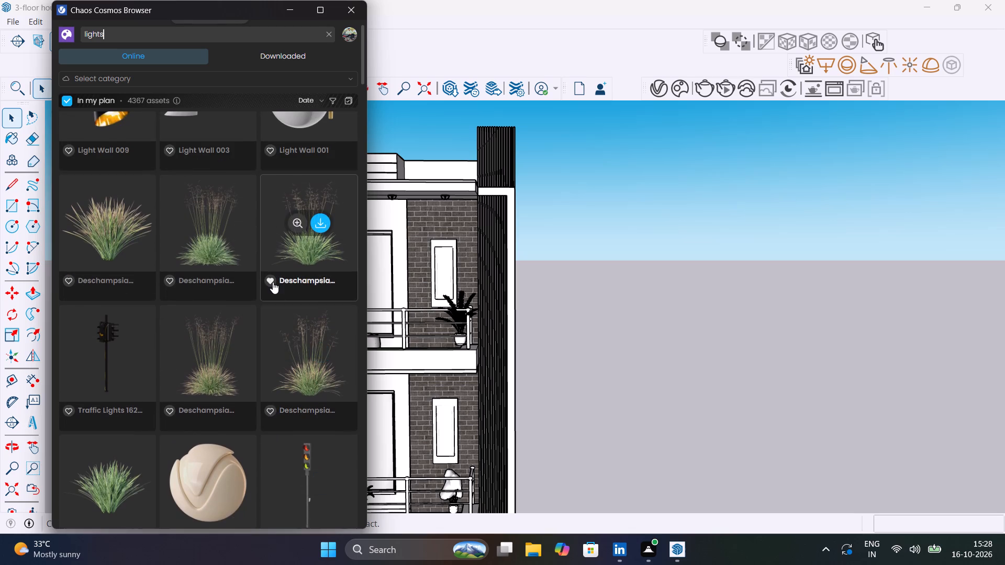
{"action": "scroll", "coordinate": [273, 282], "scroll_direction": "up", "scroll_amount": 7}
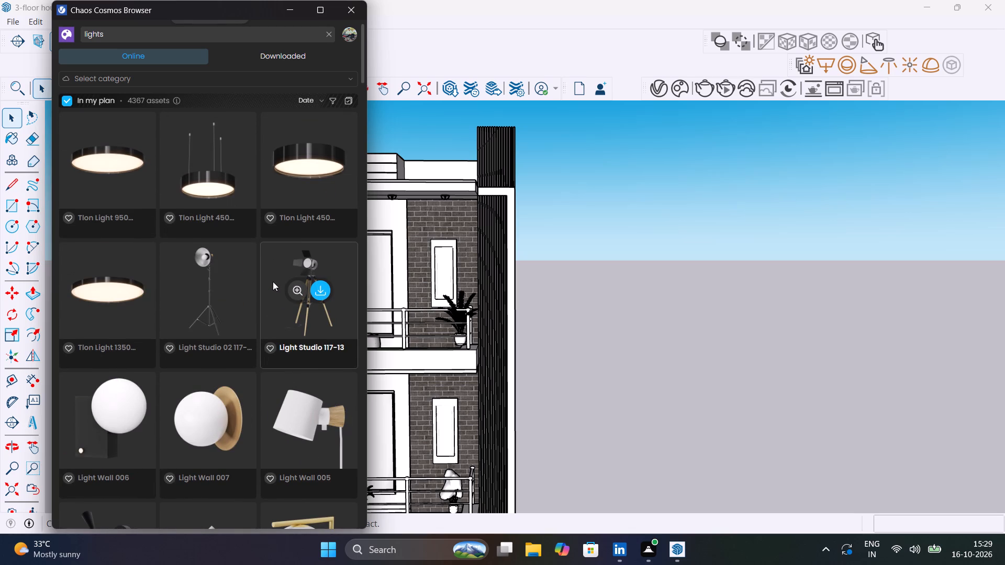
{"action": "scroll", "coordinate": [273, 281], "scroll_direction": "down", "scroll_amount": 8}
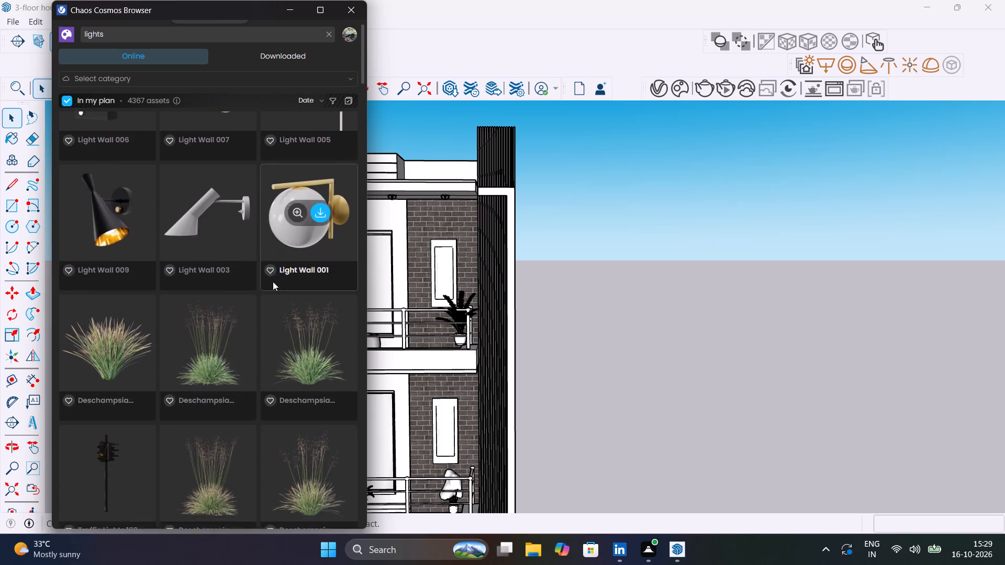
{"action": "scroll", "coordinate": [273, 281], "scroll_direction": "down", "scroll_amount": 15}
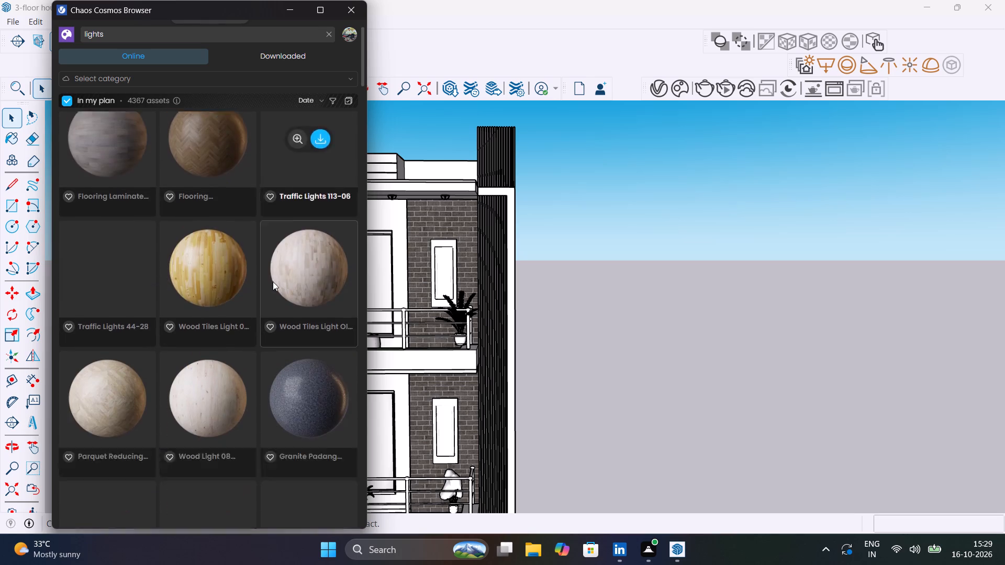
{"action": "scroll", "coordinate": [273, 281], "scroll_direction": "down", "scroll_amount": 5}
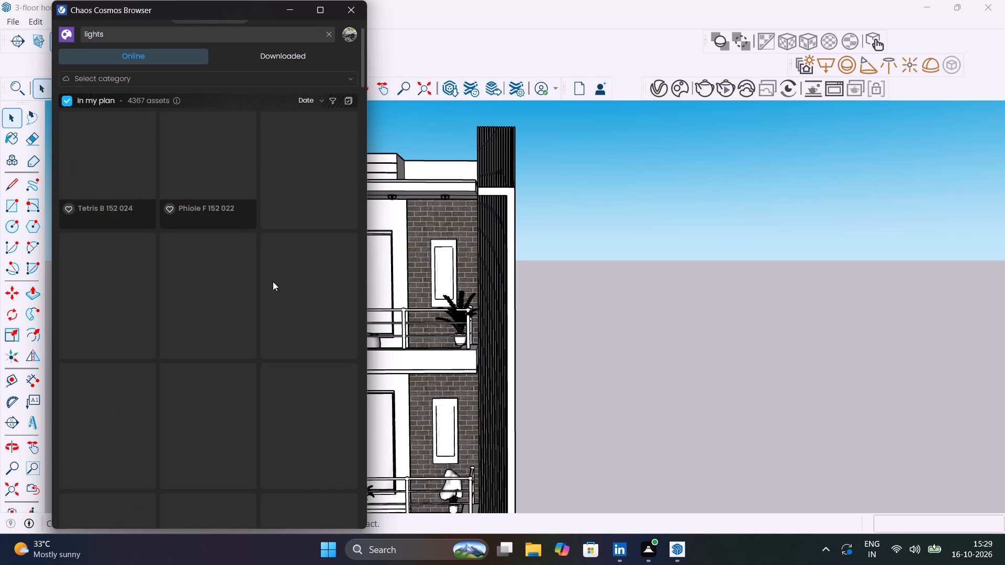
{"action": "scroll", "coordinate": [273, 281], "scroll_direction": "down", "scroll_amount": 4}
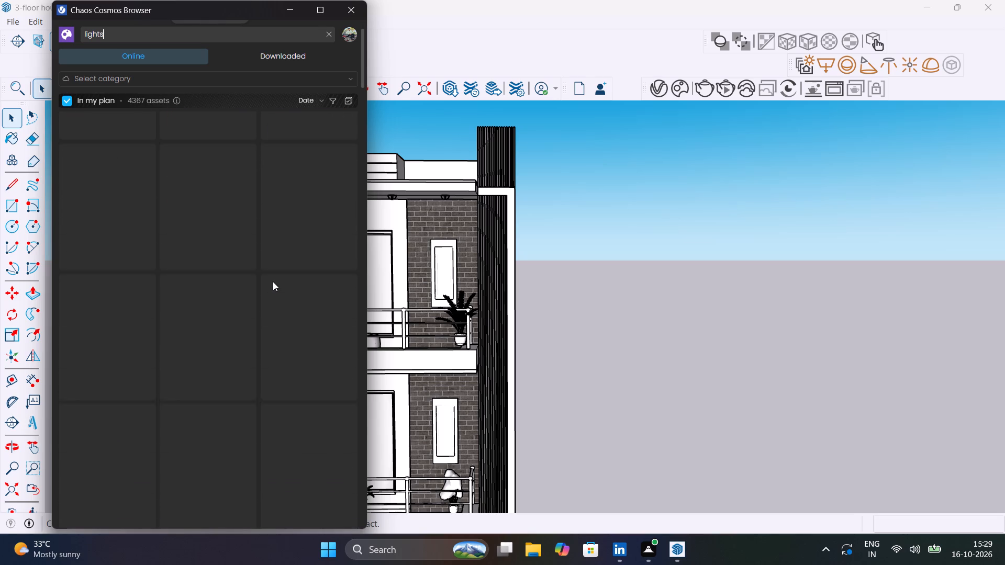
{"action": "scroll", "coordinate": [273, 281], "scroll_direction": "up", "scroll_amount": 4}
{"action": "scroll", "coordinate": [273, 281], "scroll_direction": "down", "scroll_amount": 4}
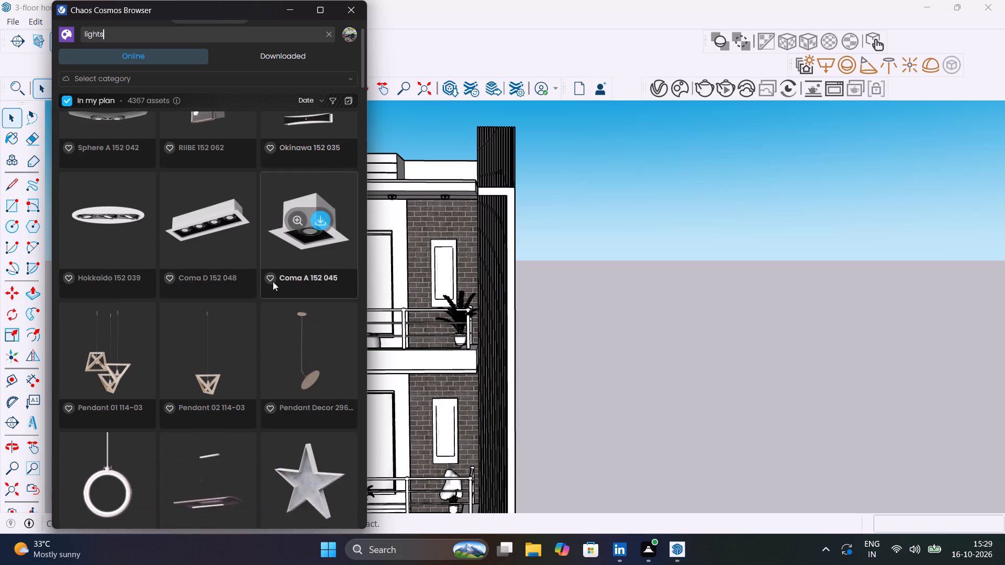
{"action": "scroll", "coordinate": [273, 281], "scroll_direction": "down", "scroll_amount": 4}
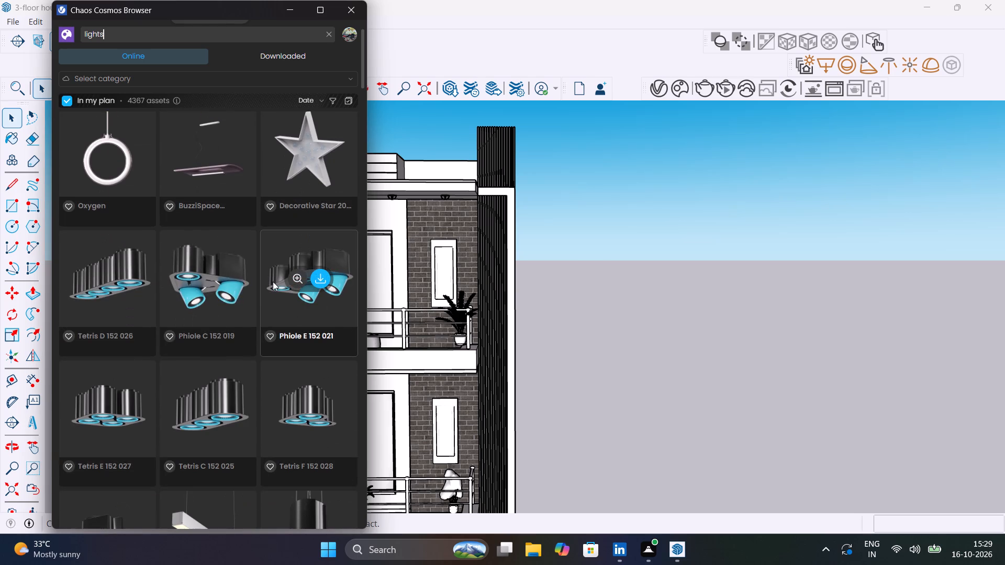
{"action": "scroll", "coordinate": [273, 281], "scroll_direction": "down", "scroll_amount": 6}
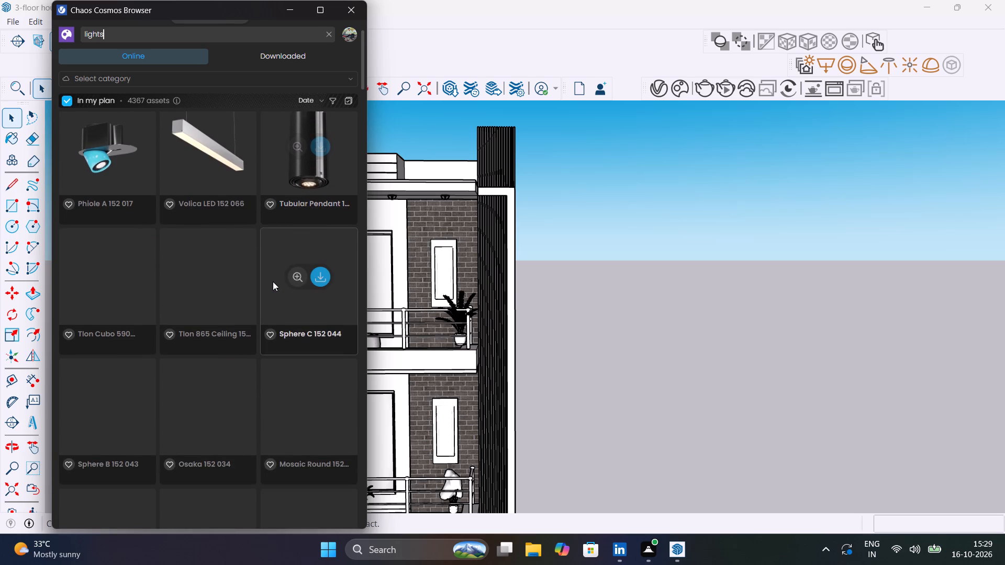
{"action": "scroll", "coordinate": [273, 281], "scroll_direction": "down", "scroll_amount": 2}
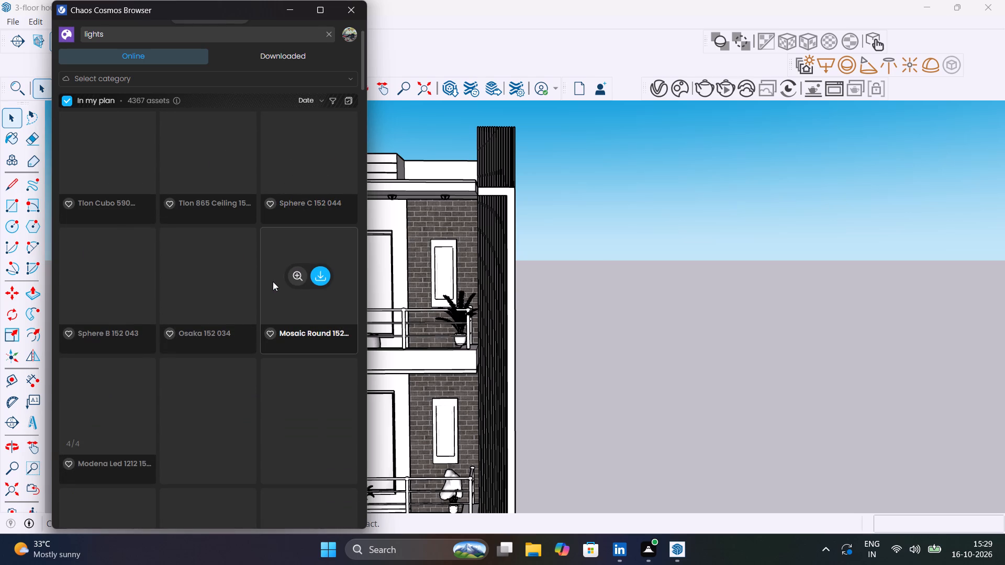
{"action": "scroll", "coordinate": [273, 281], "scroll_direction": "down", "scroll_amount": 1}
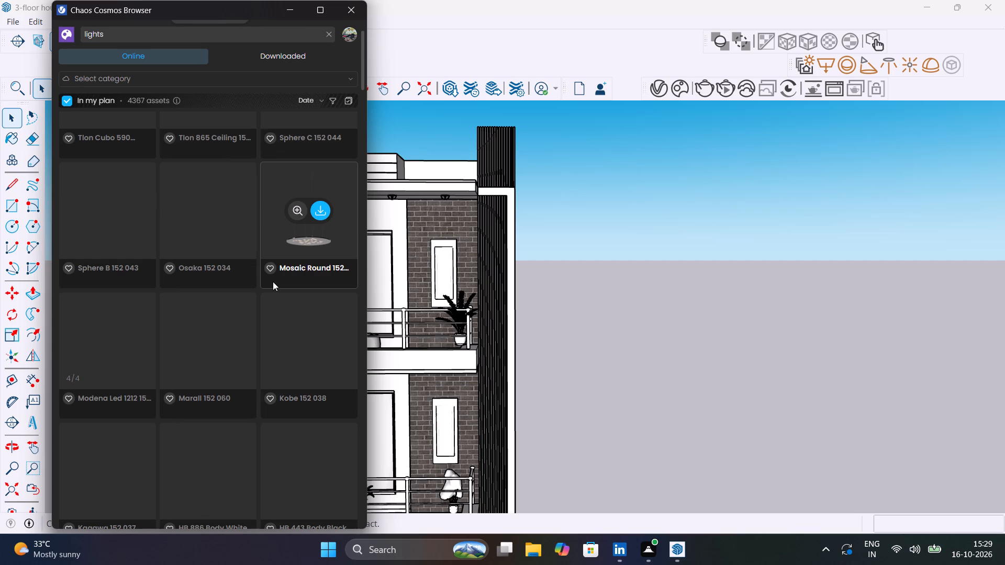
{"action": "scroll", "coordinate": [273, 281], "scroll_direction": "up", "scroll_amount": 7}
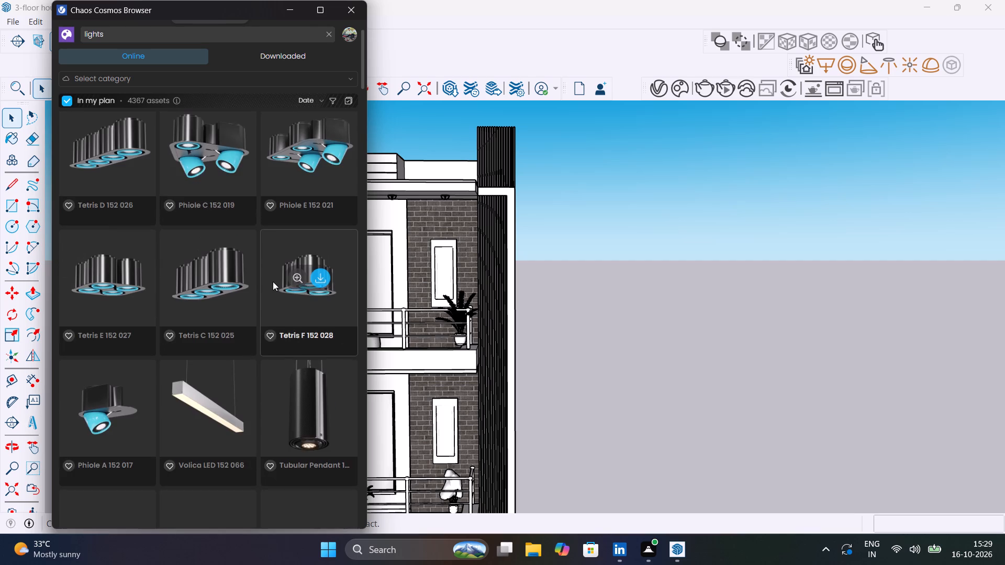
{"action": "scroll", "coordinate": [273, 281], "scroll_direction": "down", "scroll_amount": 8}
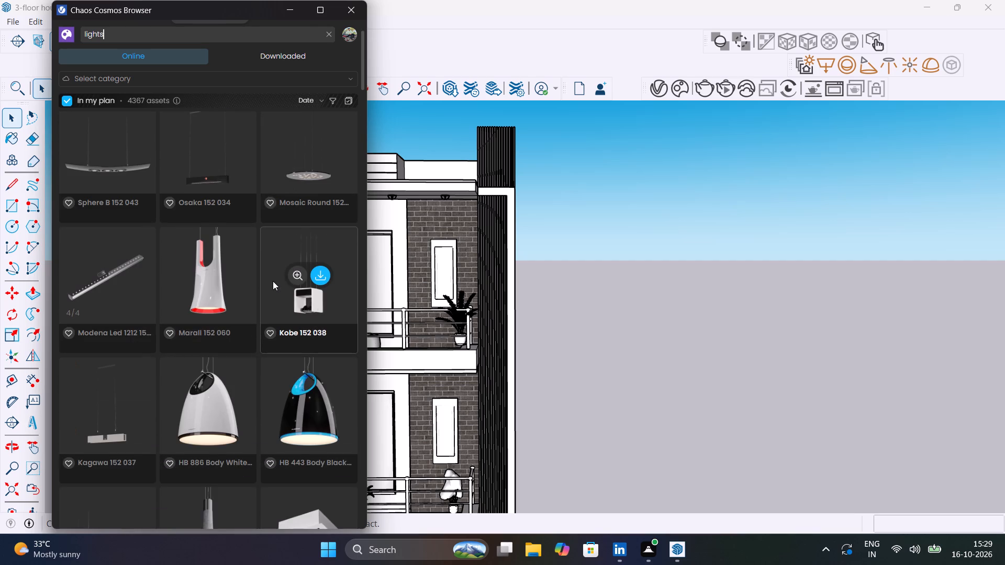
{"action": "scroll", "coordinate": [273, 281], "scroll_direction": "down", "scroll_amount": 11}
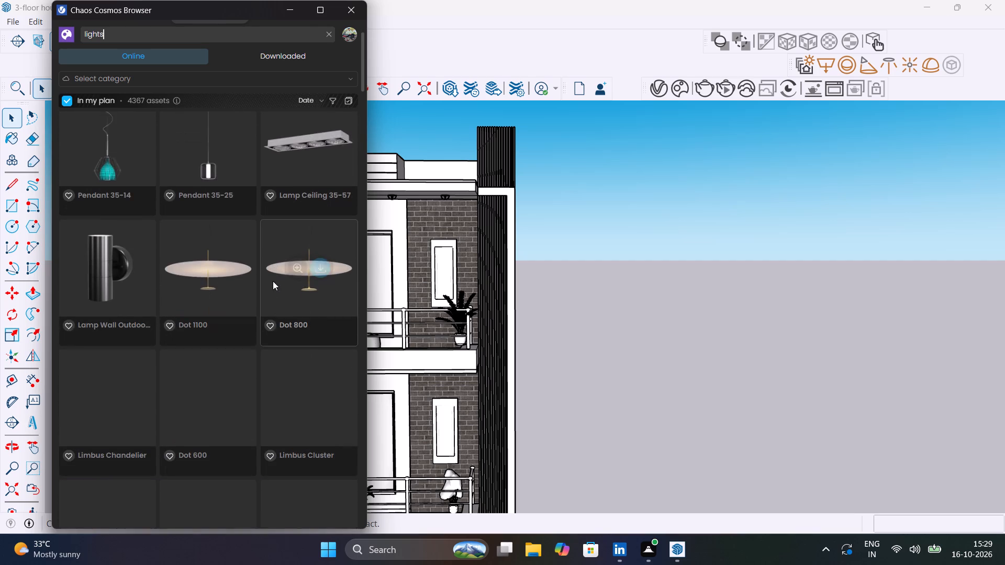
{"action": "scroll", "coordinate": [273, 281], "scroll_direction": "down", "scroll_amount": 3}
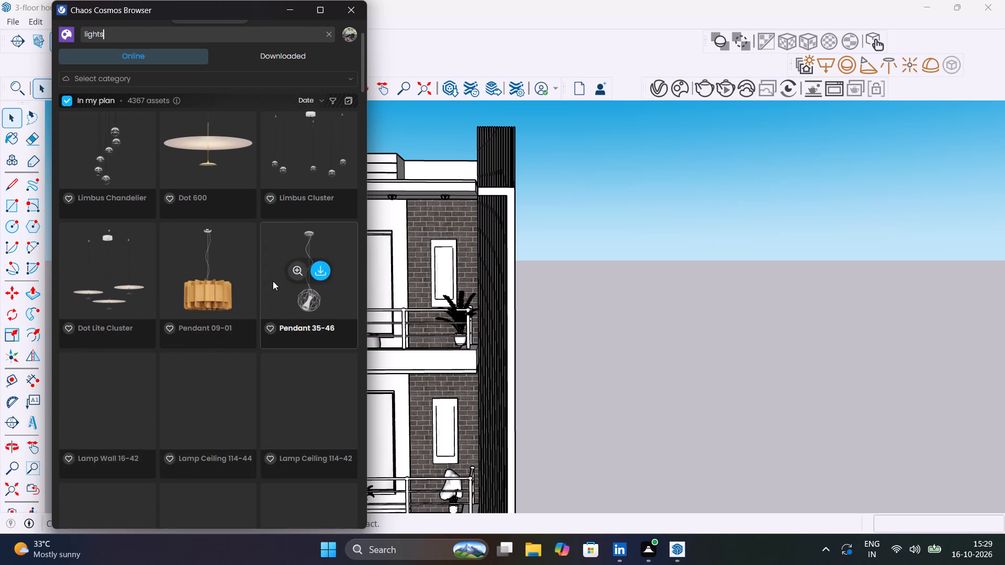
{"action": "scroll", "coordinate": [273, 281], "scroll_direction": "down", "scroll_amount": 4}
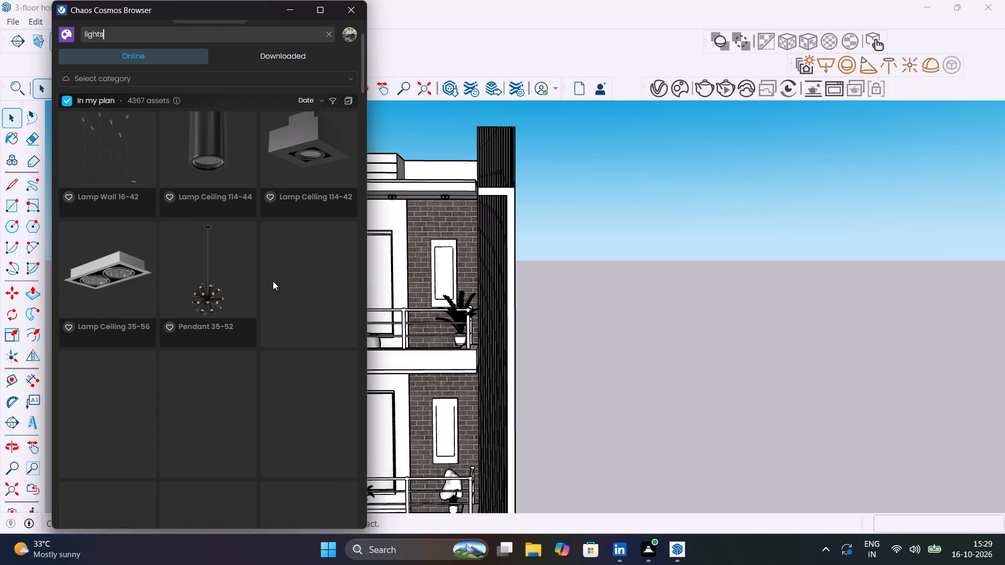
{"action": "scroll", "coordinate": [273, 281], "scroll_direction": "up", "scroll_amount": 2}
{"action": "scroll", "coordinate": [273, 281], "scroll_direction": "down", "scroll_amount": 4}
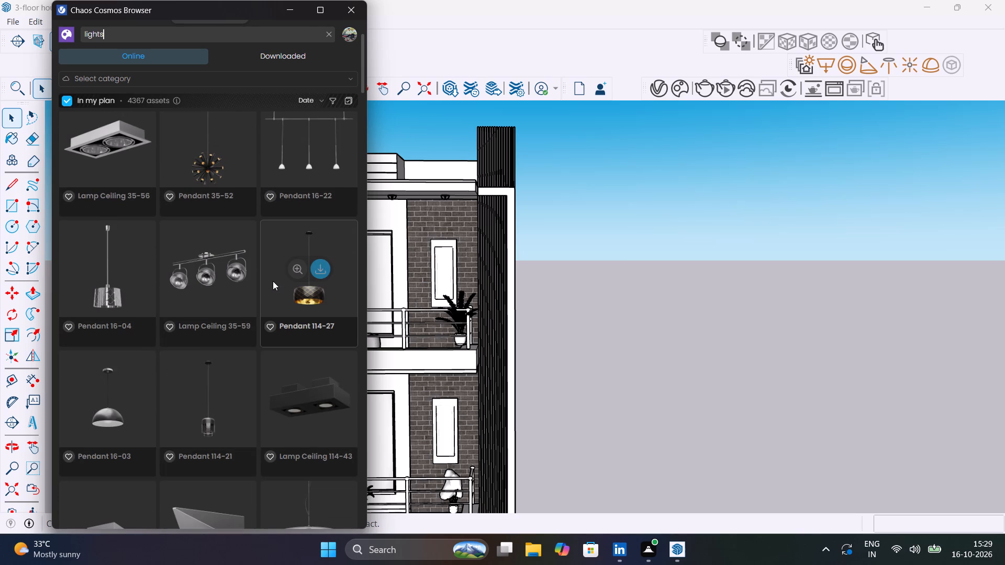
{"action": "scroll", "coordinate": [273, 281], "scroll_direction": "up", "scroll_amount": 2}
{"action": "scroll", "coordinate": [273, 281], "scroll_direction": "down", "scroll_amount": 8}
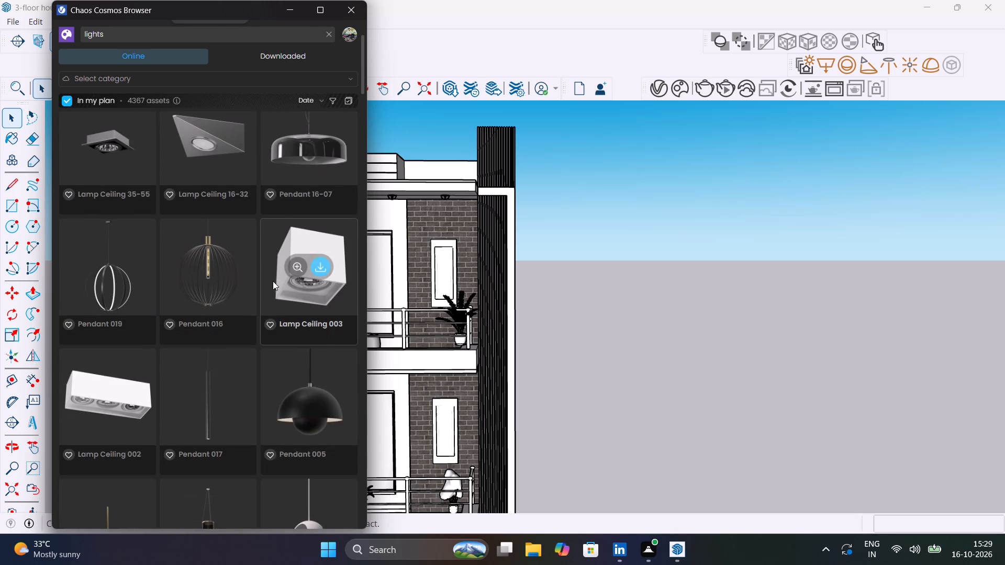
{"action": "scroll", "coordinate": [273, 281], "scroll_direction": "down", "scroll_amount": 5}
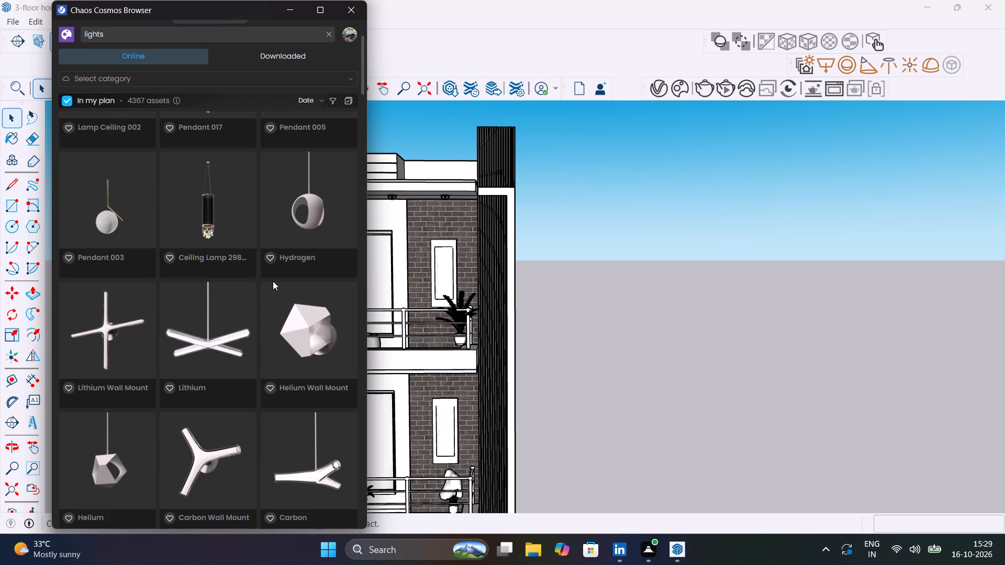
{"action": "scroll", "coordinate": [273, 281], "scroll_direction": "down", "scroll_amount": 4}
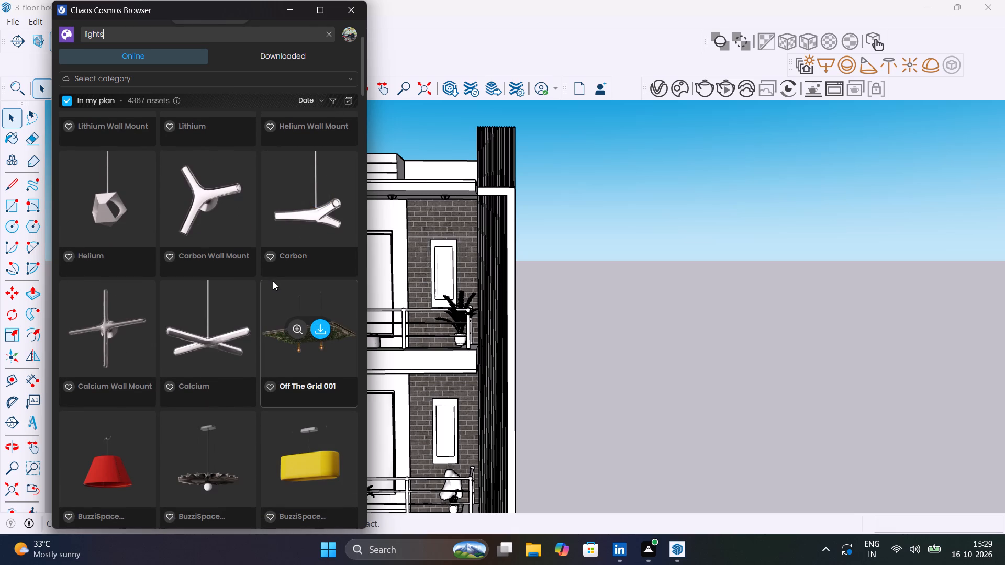
{"action": "scroll", "coordinate": [273, 281], "scroll_direction": "down", "scroll_amount": 9}
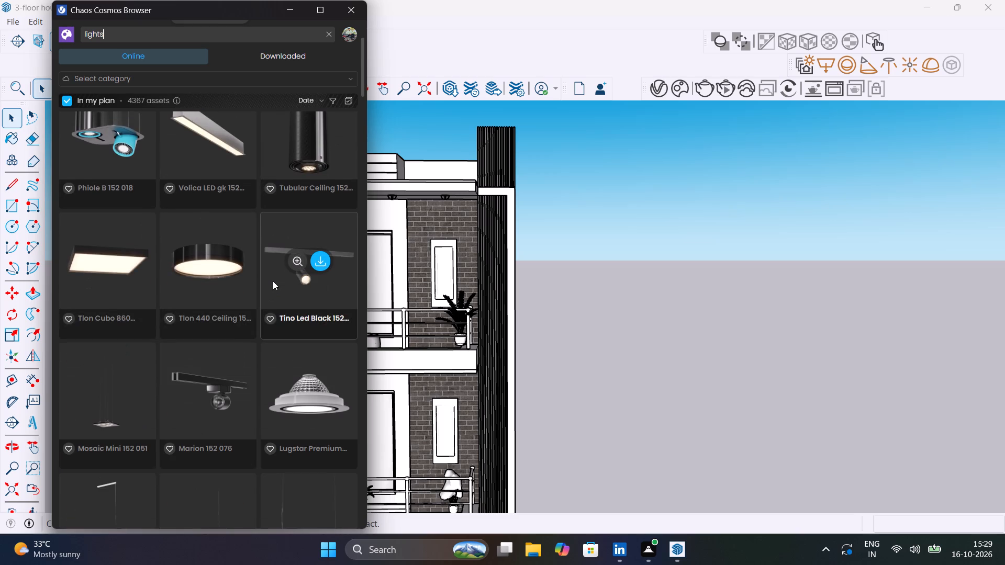
{"action": "scroll", "coordinate": [273, 281], "scroll_direction": "down", "scroll_amount": 4}
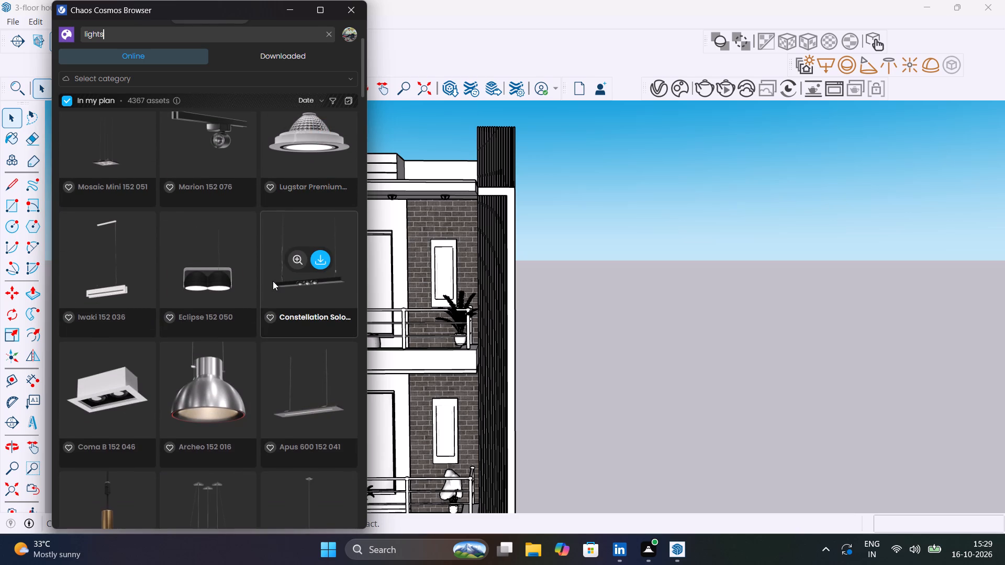
{"action": "scroll", "coordinate": [273, 281], "scroll_direction": "down", "scroll_amount": 6}
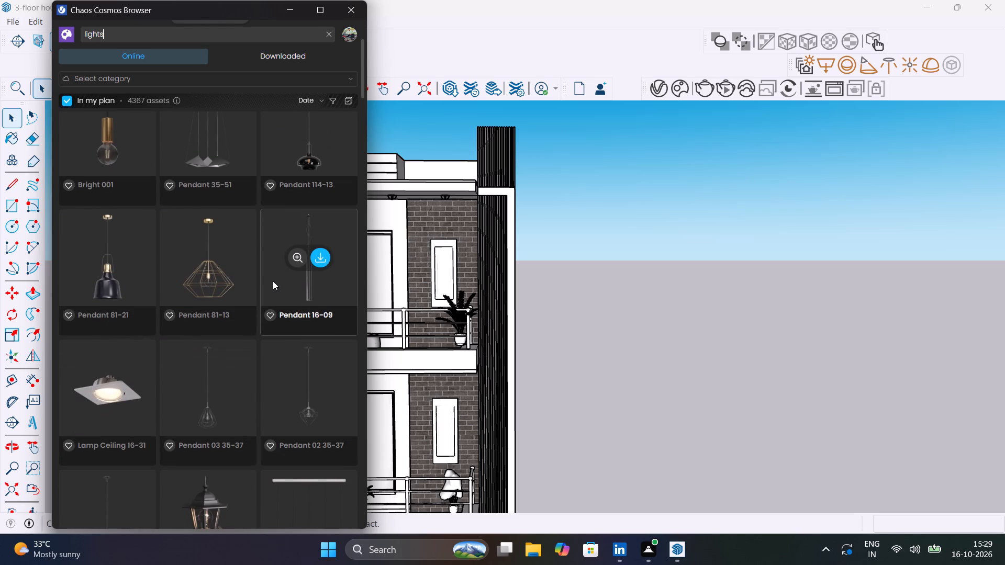
{"action": "scroll", "coordinate": [273, 281], "scroll_direction": "down", "scroll_amount": 8}
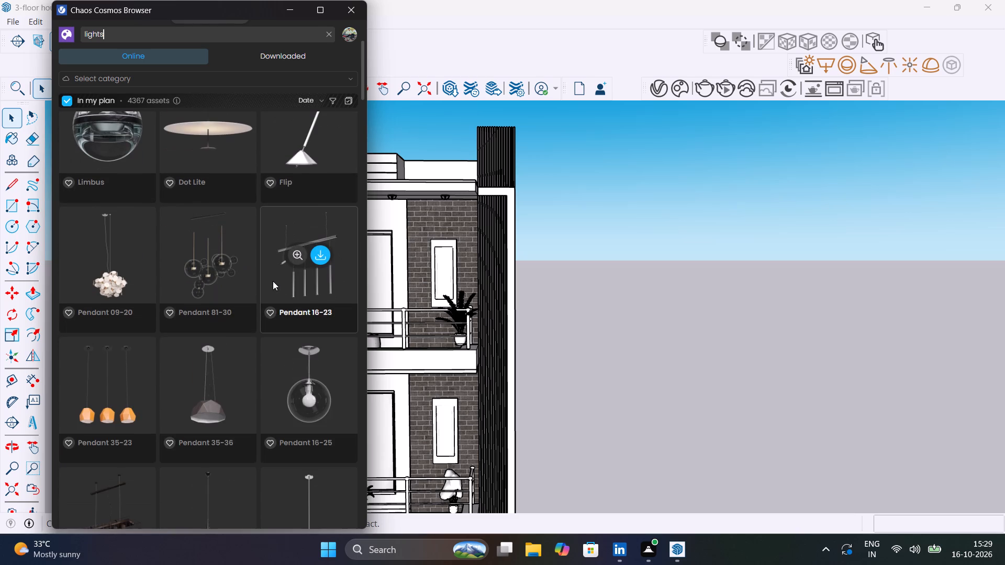
{"action": "scroll", "coordinate": [273, 281], "scroll_direction": "down", "scroll_amount": 8}
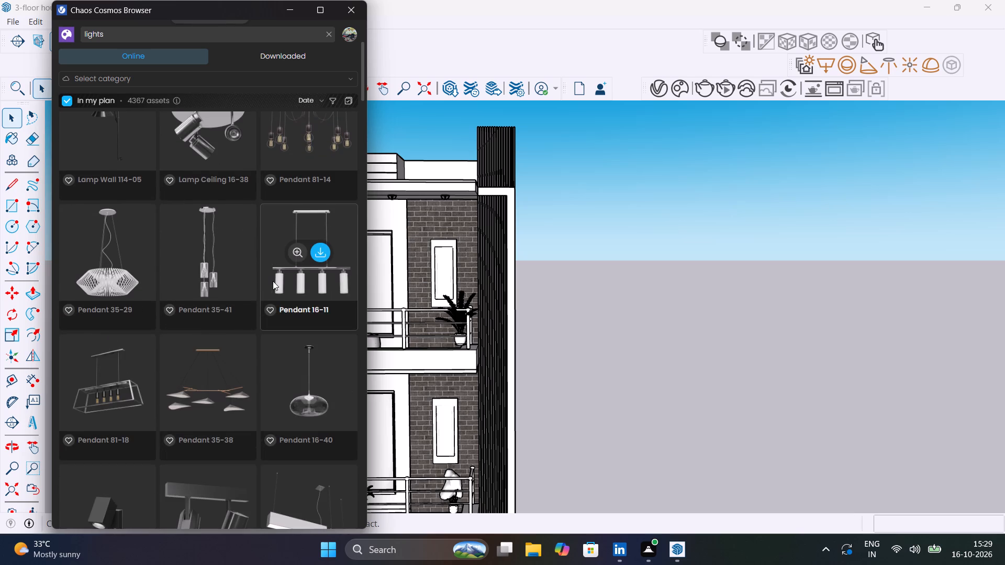
Look further through the Chaos Cosmos lights results for fixtures suited to the house facade.
{"action": "scroll", "coordinate": [273, 281], "scroll_direction": "down", "scroll_amount": 7}
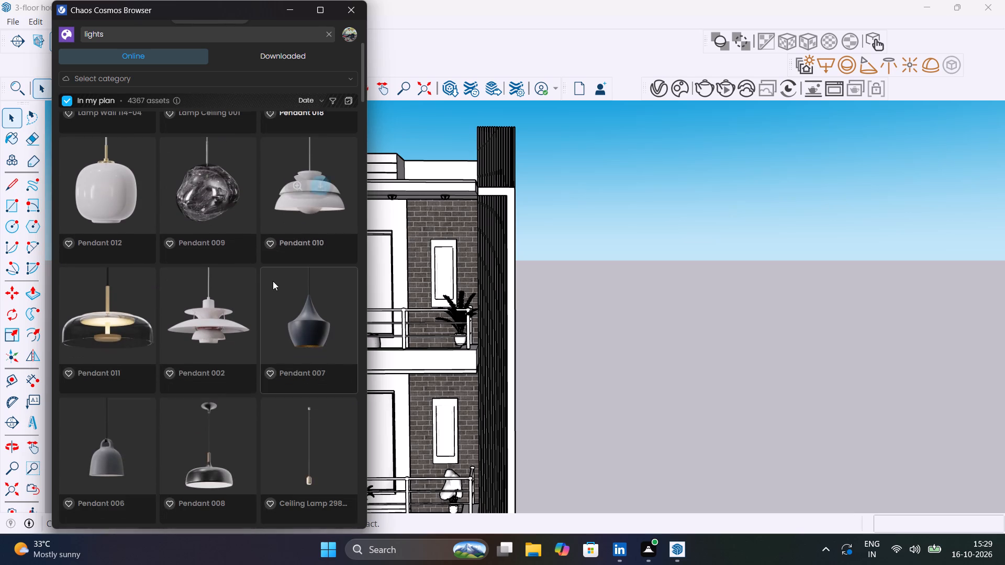
{"action": "scroll", "coordinate": [273, 281], "scroll_direction": "down", "scroll_amount": 7}
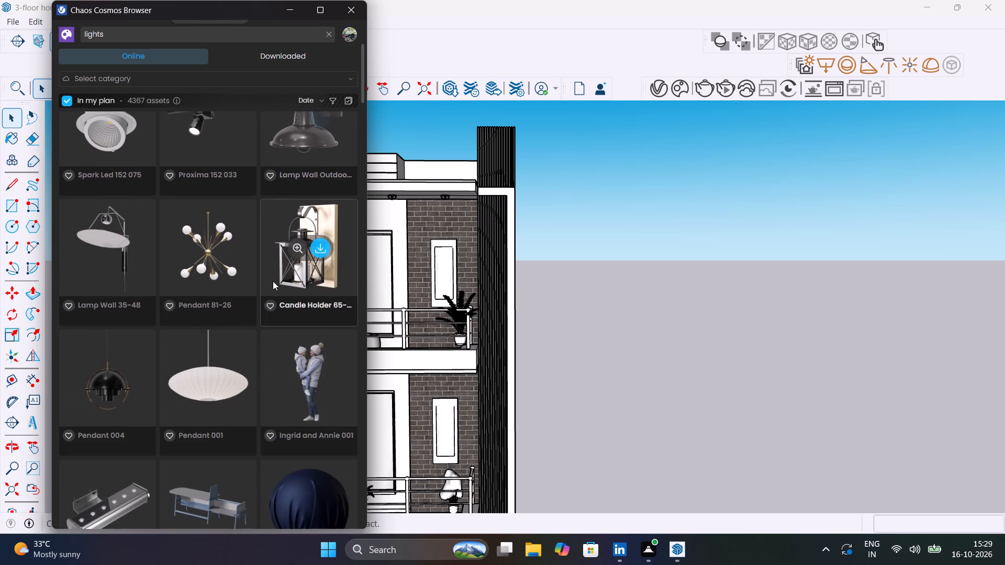
{"action": "scroll", "coordinate": [273, 281], "scroll_direction": "down", "scroll_amount": 9}
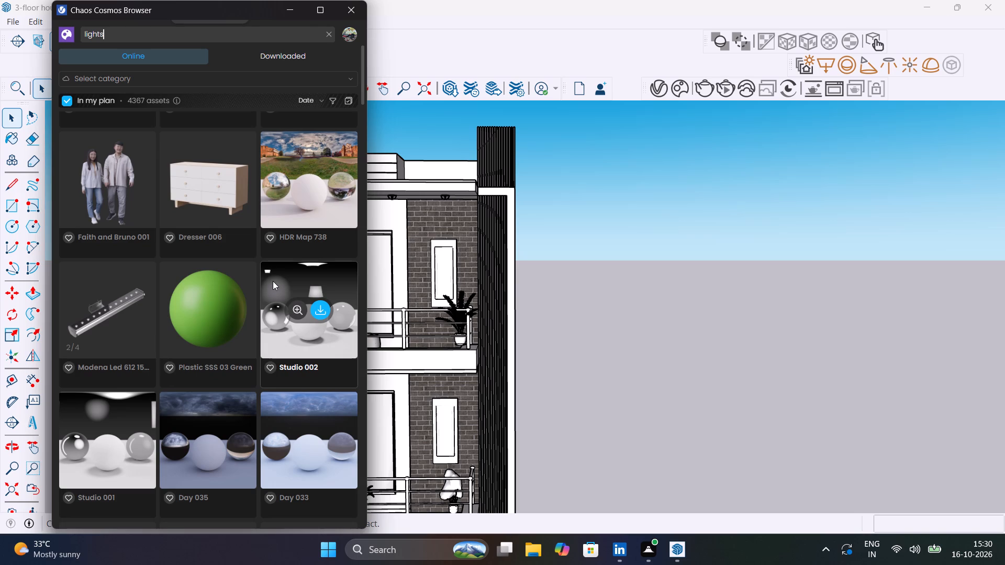
{"action": "scroll", "coordinate": [273, 281], "scroll_direction": "down", "scroll_amount": 7}
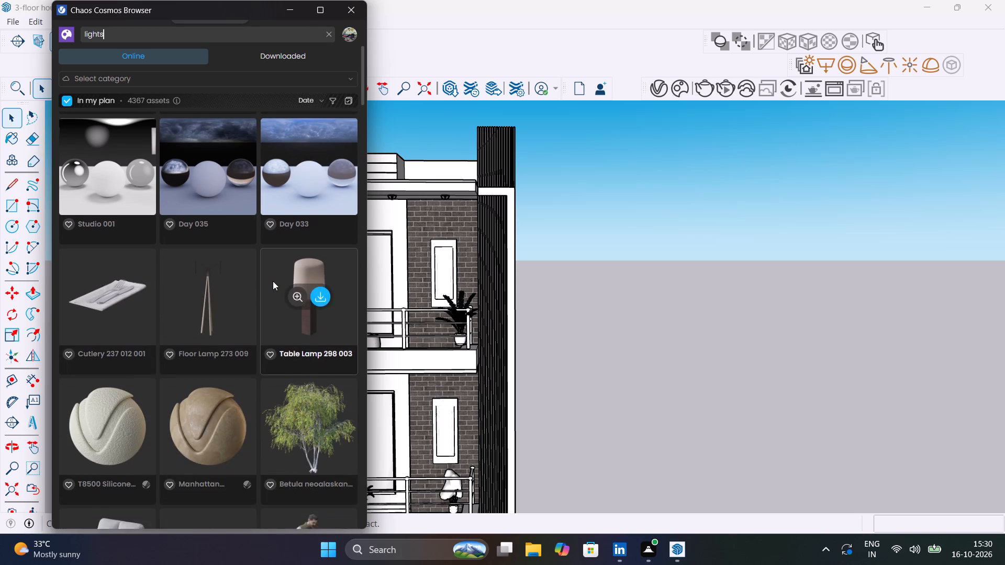
{"action": "scroll", "coordinate": [273, 281], "scroll_direction": "down", "scroll_amount": 9}
Review the Chaos Cosmos lights results again back towards the first entries, comparing ceiling, pendant and wall fixtures, and close the library.
{"action": "scroll", "coordinate": [273, 281], "scroll_direction": "up", "scroll_amount": 15}
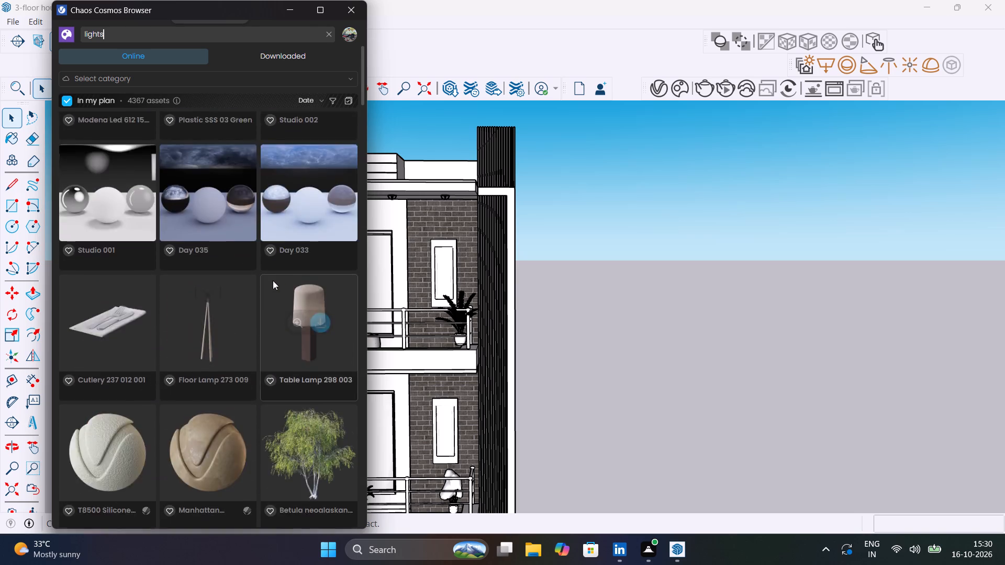
{"action": "scroll", "coordinate": [273, 280], "scroll_direction": "up", "scroll_amount": 20}
{"action": "scroll", "coordinate": [273, 280], "scroll_direction": "up", "scroll_amount": 10}
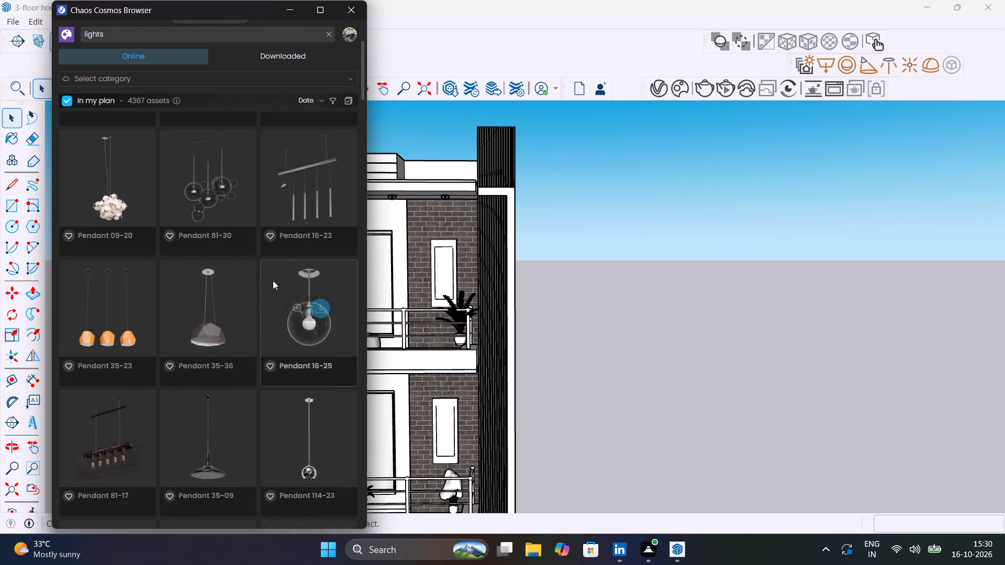
{"action": "scroll", "coordinate": [273, 280], "scroll_direction": "up", "scroll_amount": 20}
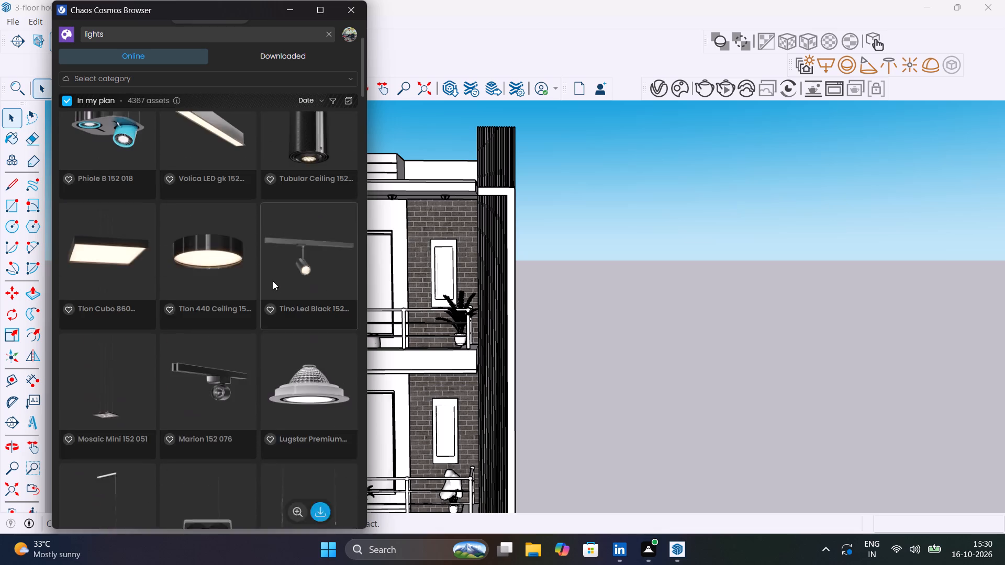
{"action": "scroll", "coordinate": [273, 281], "scroll_direction": "up", "scroll_amount": 10}
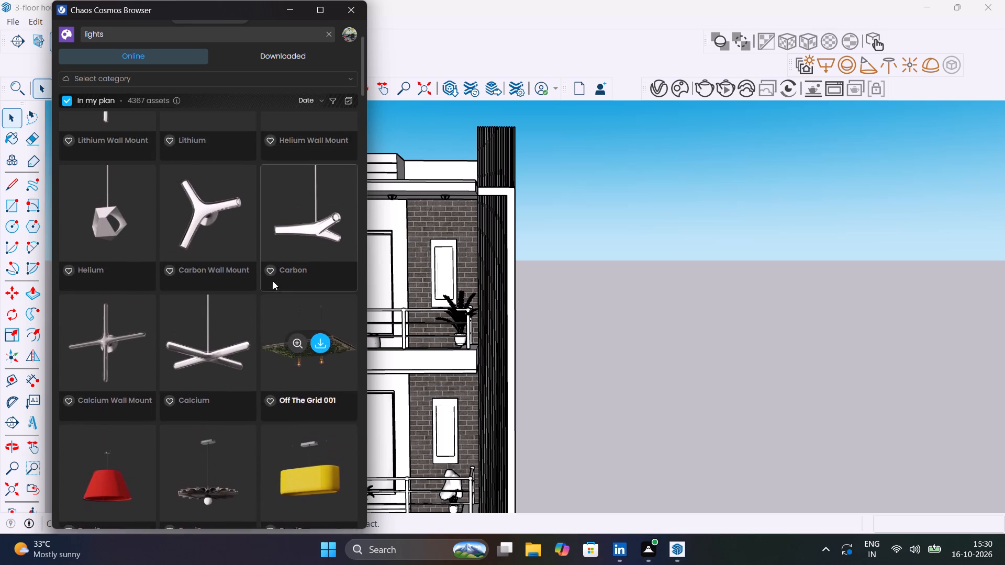
{"action": "scroll", "coordinate": [273, 281], "scroll_direction": "up", "scroll_amount": 8}
{"action": "scroll", "coordinate": [273, 281], "scroll_direction": "down", "scroll_amount": 4}
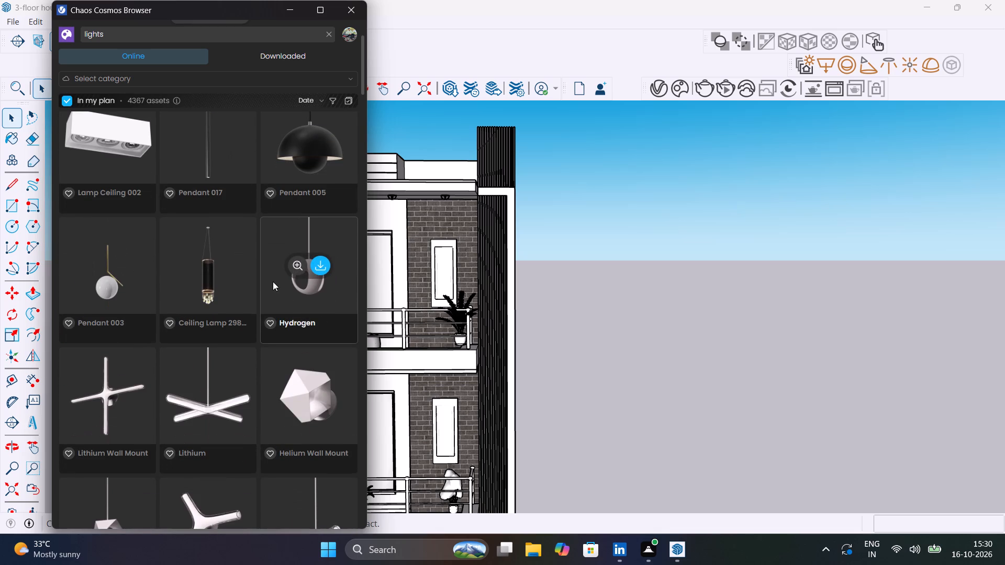
{"action": "scroll", "coordinate": [273, 281], "scroll_direction": "up", "scroll_amount": 3}
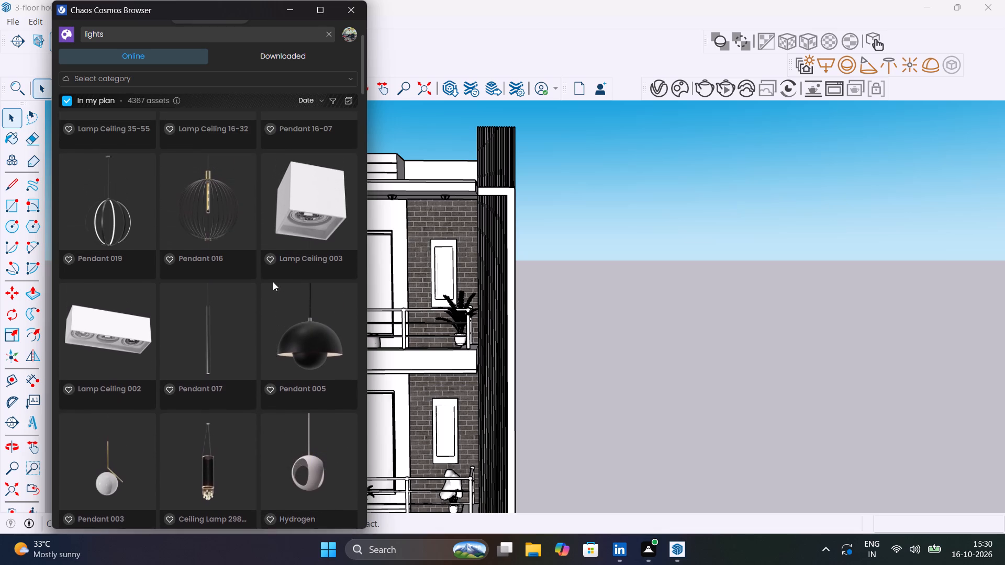
{"action": "scroll", "coordinate": [273, 281], "scroll_direction": "up", "scroll_amount": 6}
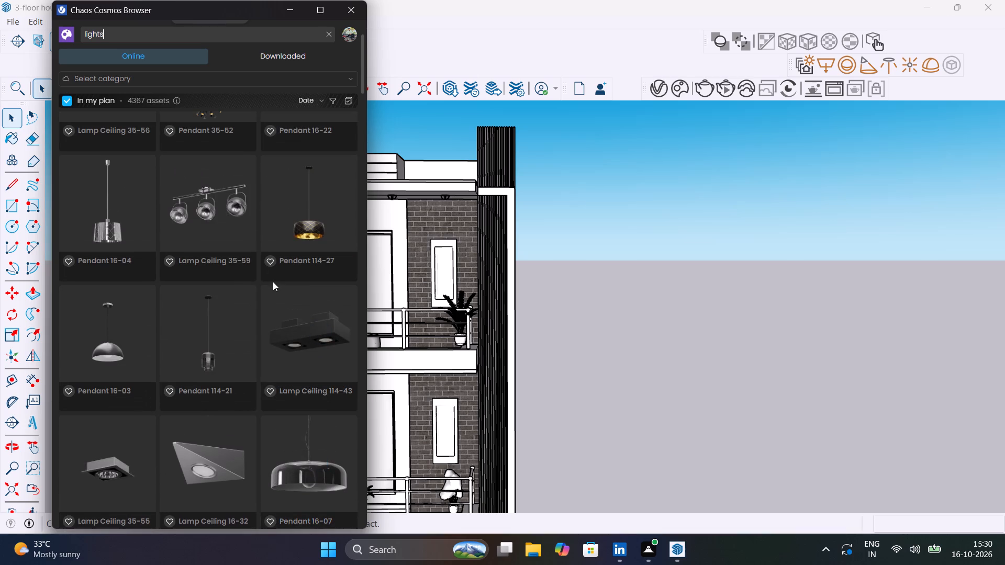
{"action": "scroll", "coordinate": [273, 281], "scroll_direction": "up", "scroll_amount": 6}
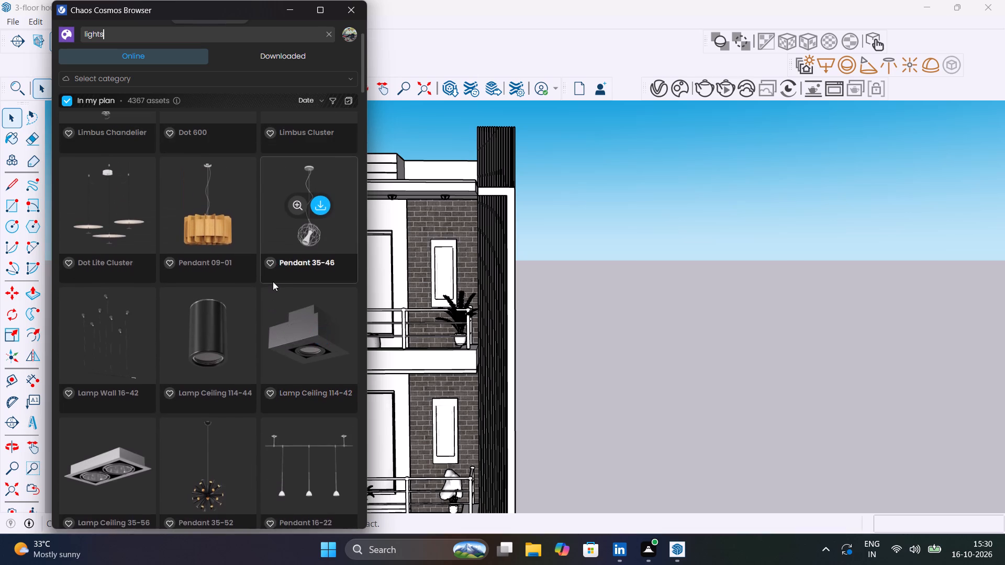
{"action": "scroll", "coordinate": [273, 281], "scroll_direction": "up", "scroll_amount": 6}
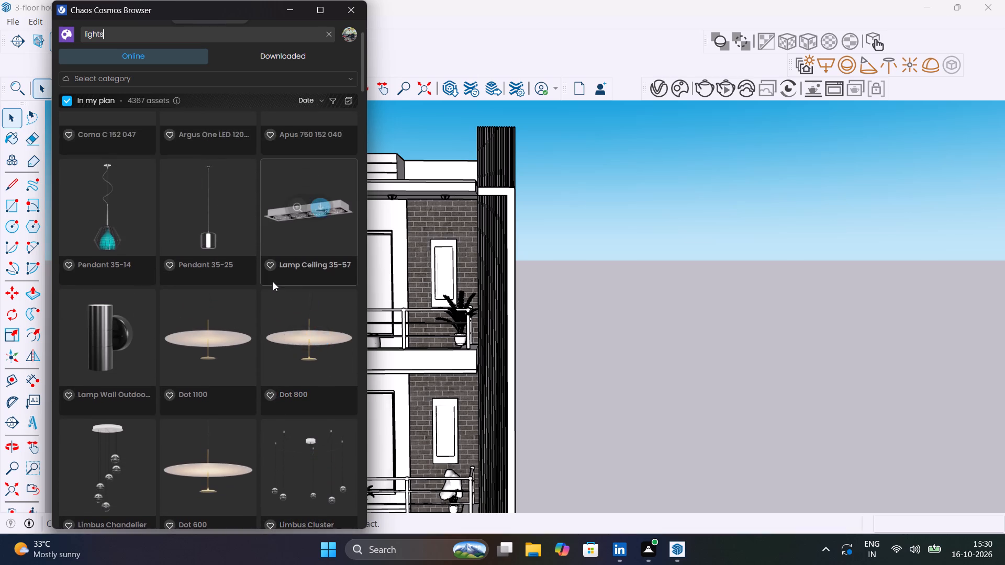
{"action": "scroll", "coordinate": [273, 281], "scroll_direction": "up", "scroll_amount": 5}
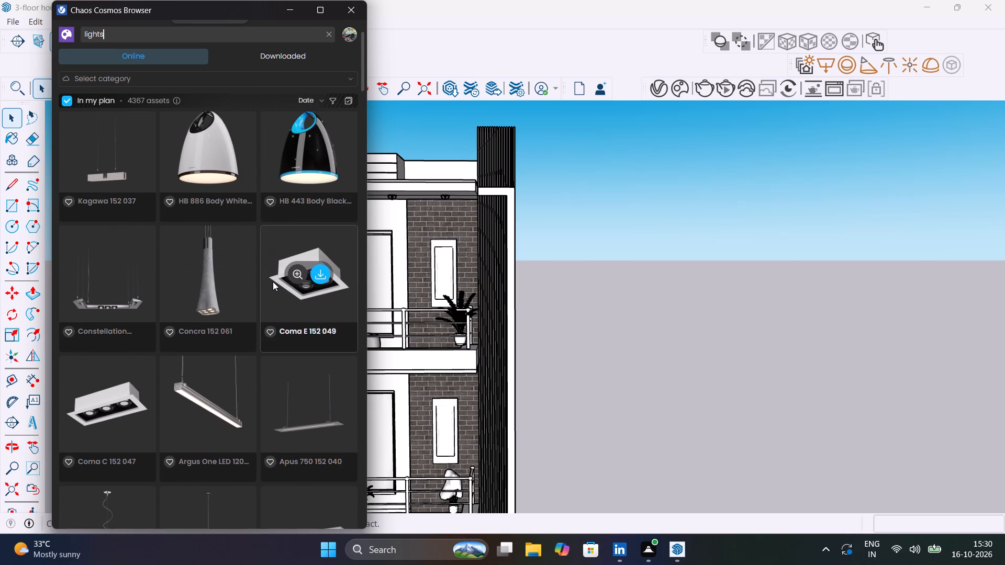
{"action": "scroll", "coordinate": [273, 281], "scroll_direction": "down", "scroll_amount": 1}
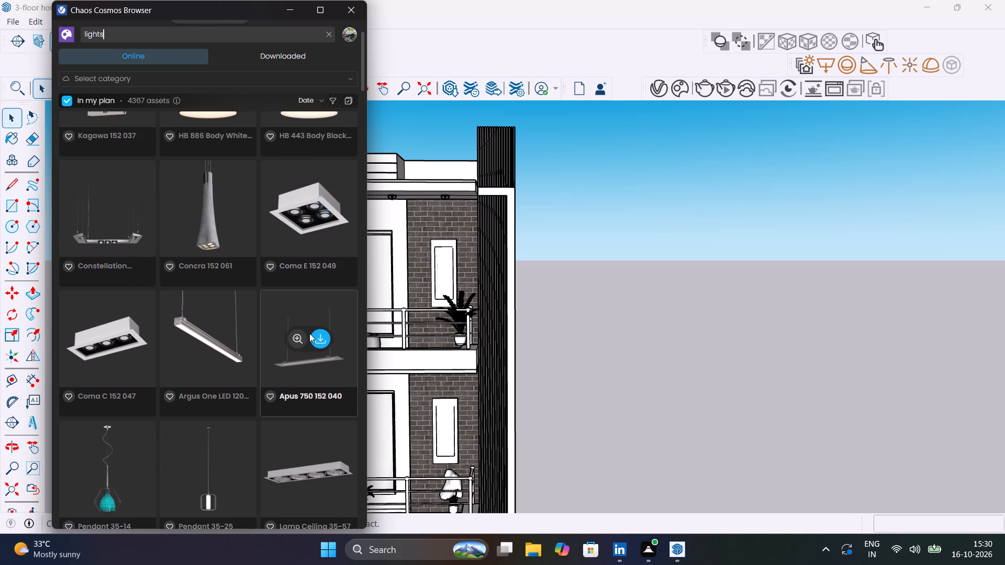
{"action": "scroll", "coordinate": [309, 333], "scroll_direction": "up", "scroll_amount": 6}
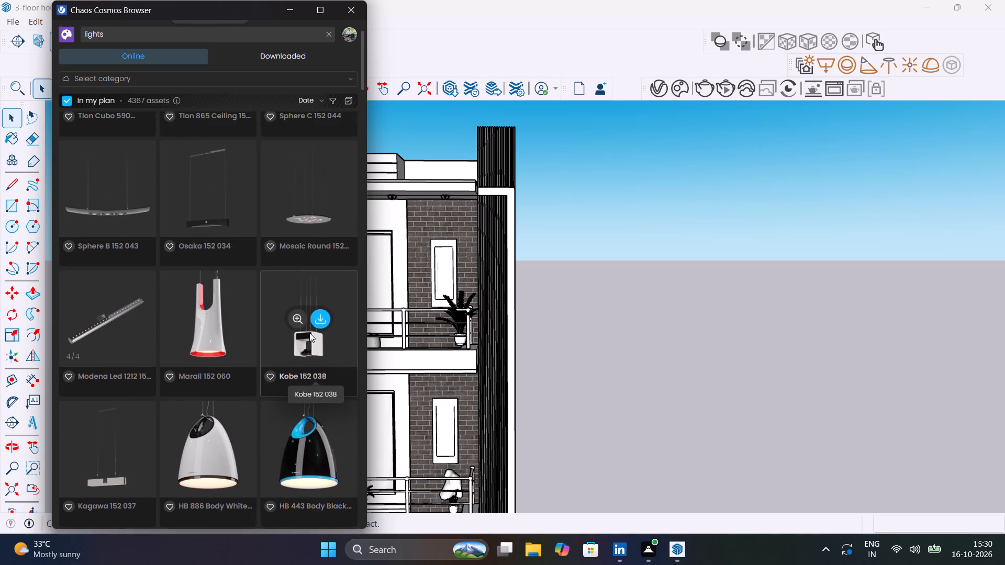
{"action": "scroll", "coordinate": [309, 333], "scroll_direction": "up", "scroll_amount": 8}
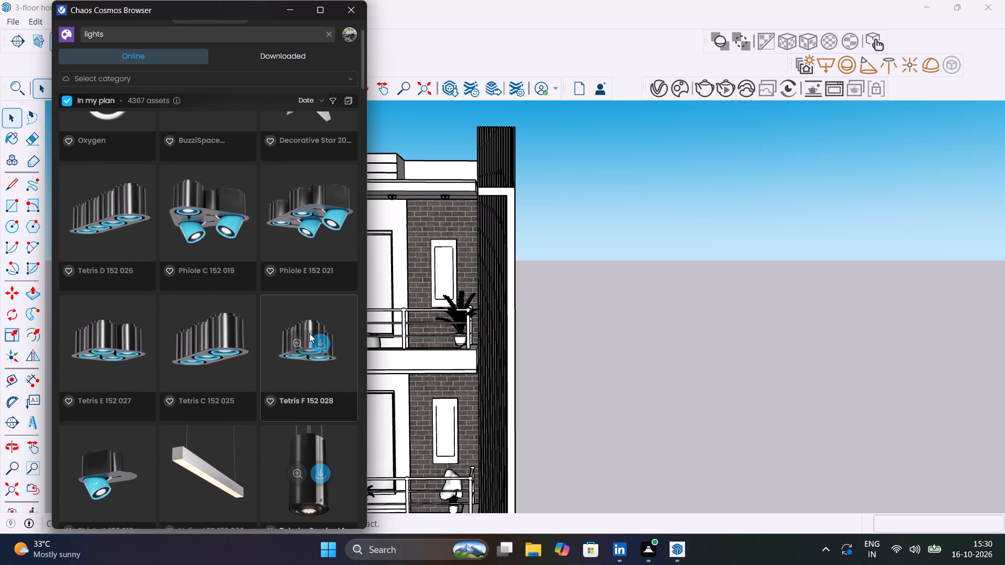
{"action": "scroll", "coordinate": [309, 333], "scroll_direction": "up", "scroll_amount": 9}
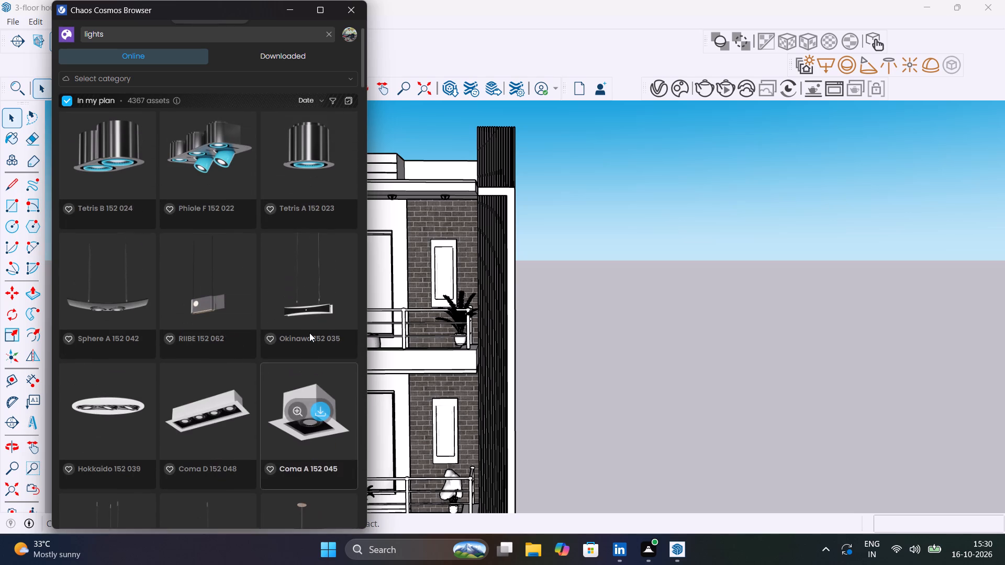
{"action": "scroll", "coordinate": [309, 333], "scroll_direction": "up", "scroll_amount": 8}
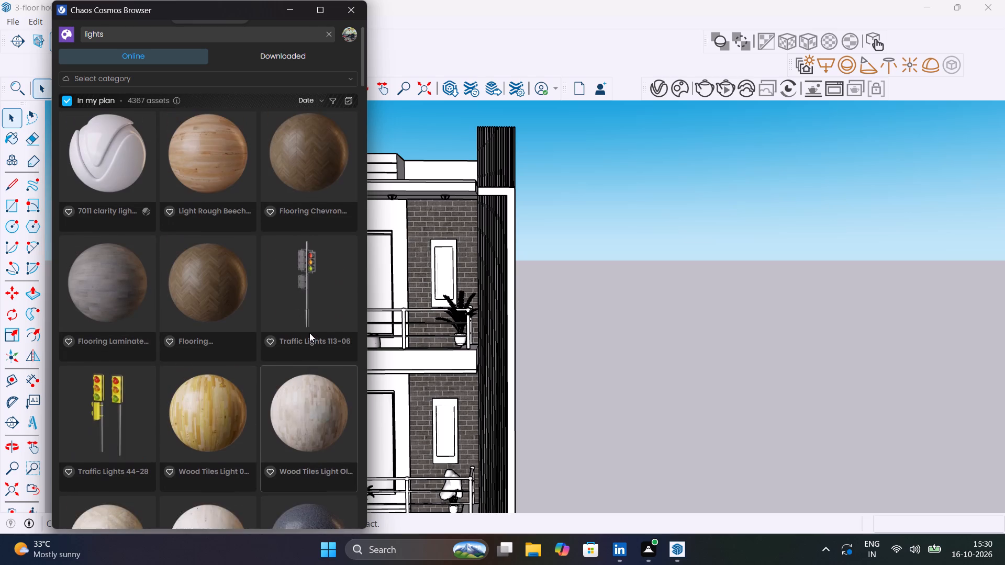
{"action": "scroll", "coordinate": [309, 333], "scroll_direction": "up", "scroll_amount": 13}
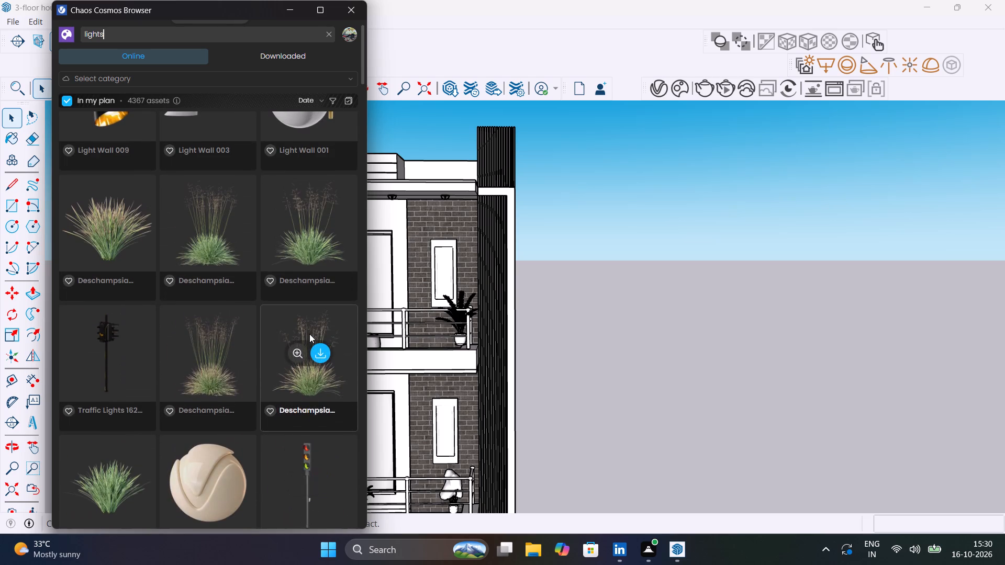
{"action": "scroll", "coordinate": [309, 334], "scroll_direction": "up", "scroll_amount": 5}
{"action": "scroll", "coordinate": [309, 334], "scroll_direction": "down", "scroll_amount": 1}
{"action": "scroll", "coordinate": [309, 334], "scroll_direction": "up", "scroll_amount": 2}
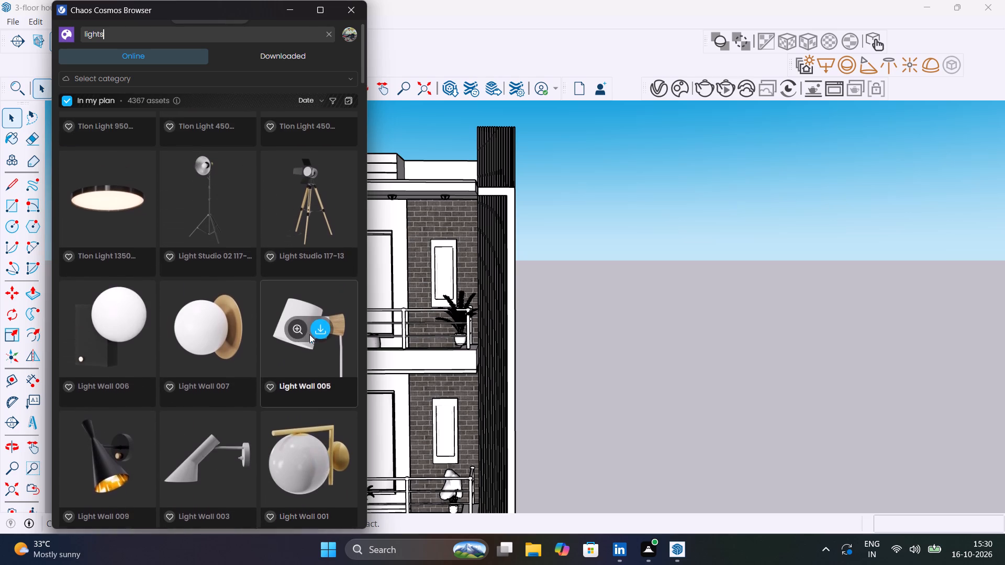
{"action": "scroll", "coordinate": [309, 334], "scroll_direction": "up", "scroll_amount": 10}
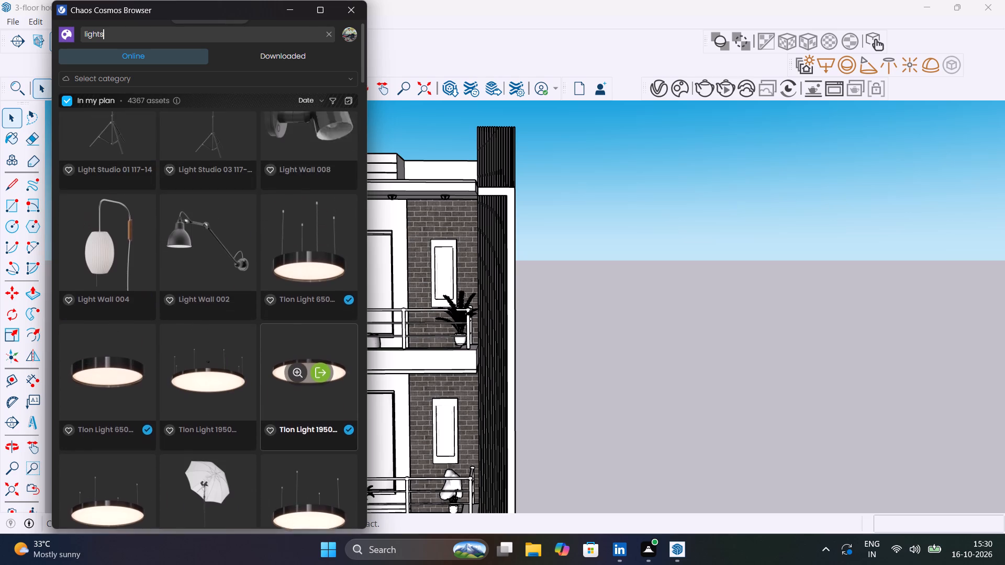
{"action": "scroll", "coordinate": [309, 334], "scroll_direction": "up", "scroll_amount": 9}
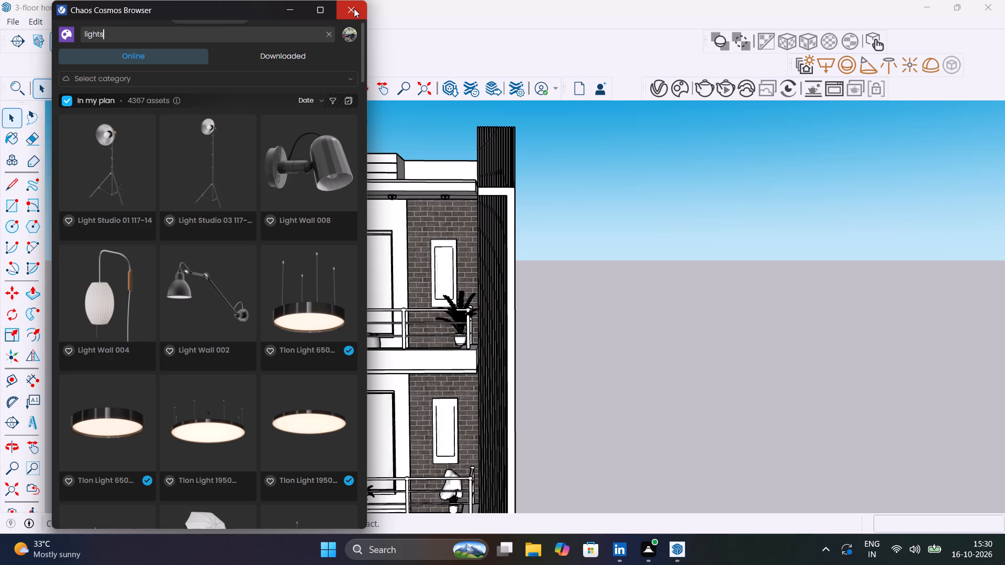
{"action": "left_click", "coordinate": [354, 8]}
Open 3D Warehouse and search its models for "LIGHTS".
{"action": "left_click", "coordinate": [198, 24]}
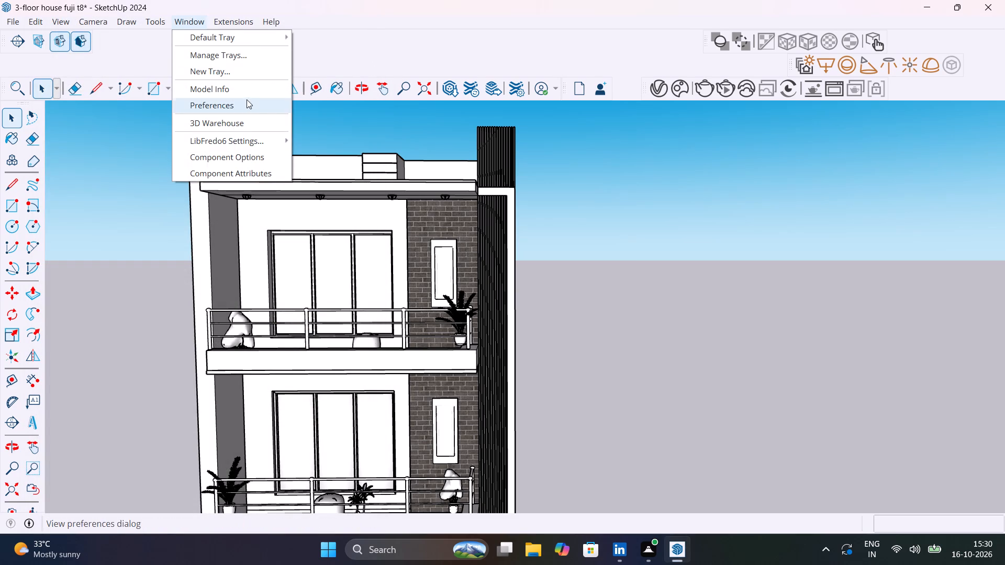
{"action": "left_click", "coordinate": [255, 119]}
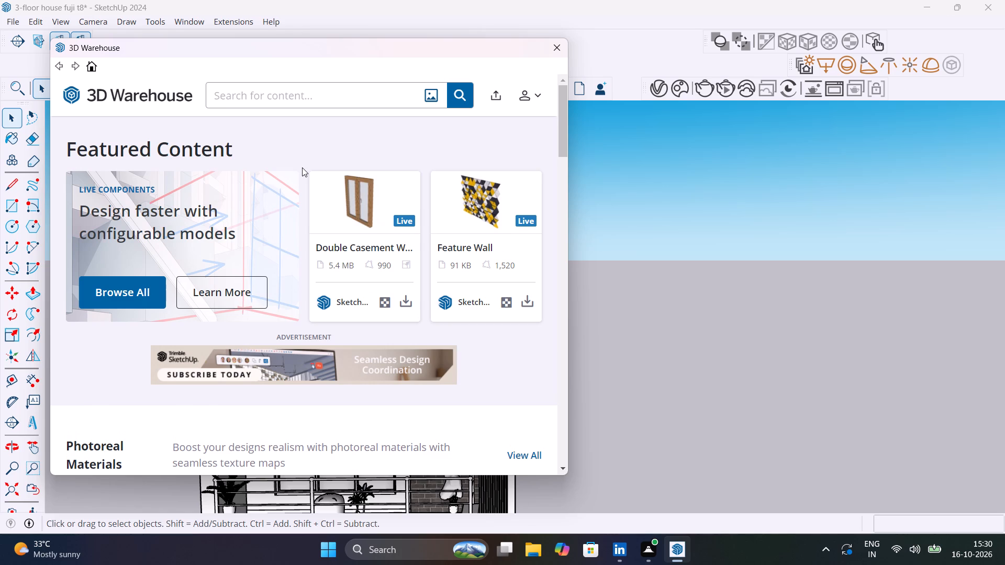
{"action": "left_click", "coordinate": [317, 92]}
{"action": "type", "text": "LIGHTS"}
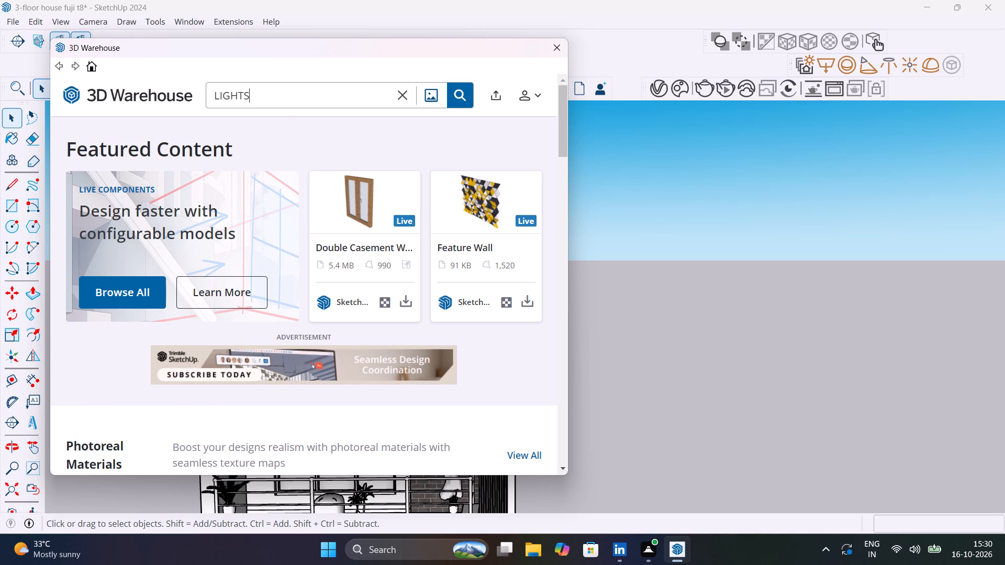
{"action": "key", "text": "Return"}
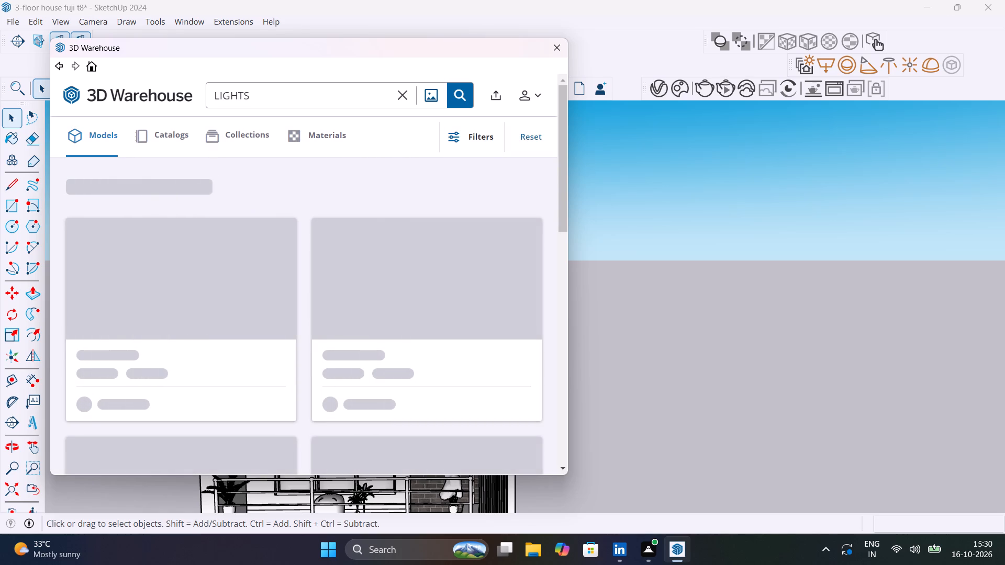
Browse the first batch of 3D Warehouse lights models, comparing track, pendant, wall and outdoor fixtures for the house.
{"action": "scroll", "coordinate": [320, 206], "scroll_direction": "down", "scroll_amount": 2}
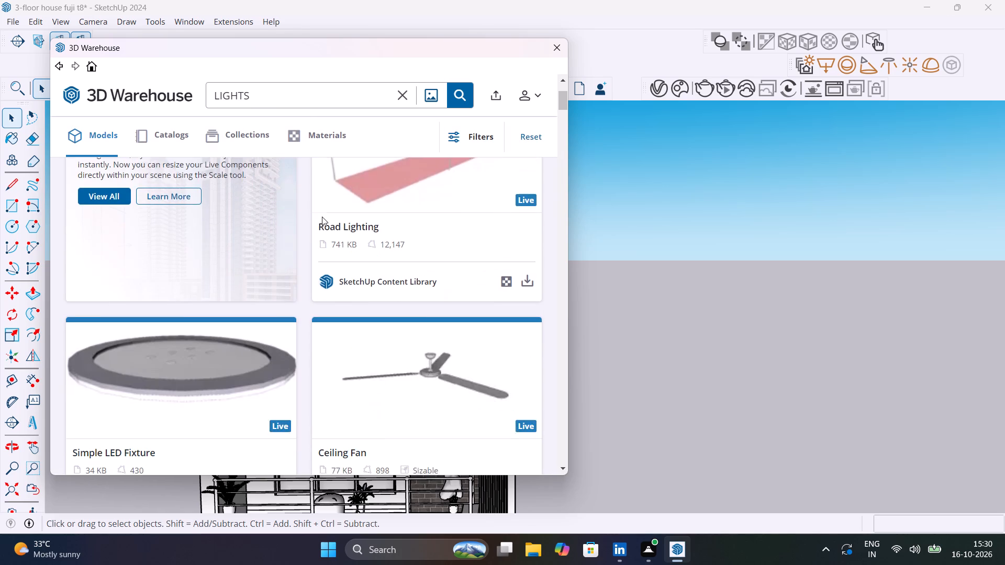
{"action": "scroll", "coordinate": [335, 244], "scroll_direction": "down", "scroll_amount": 17}
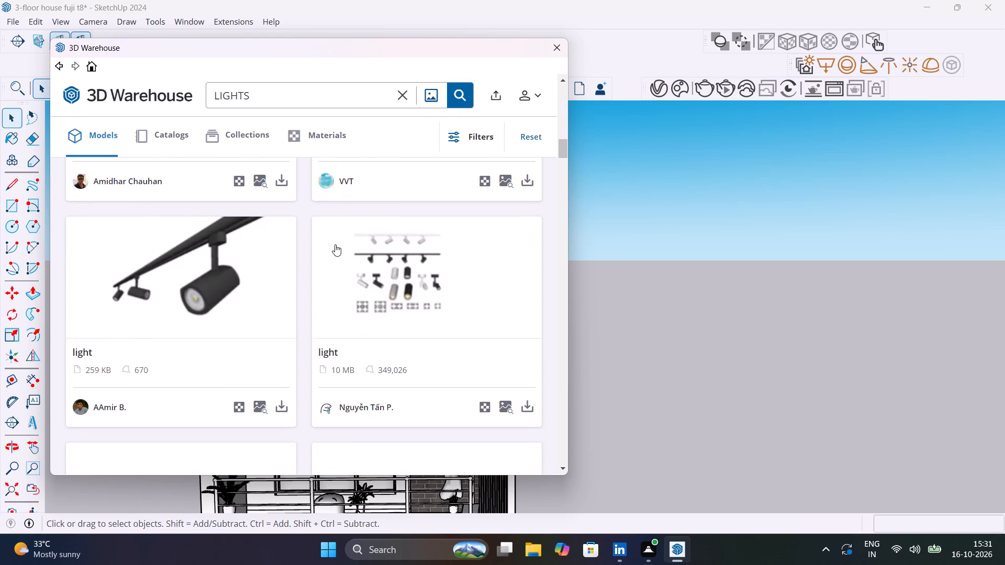
{"action": "scroll", "coordinate": [335, 244], "scroll_direction": "down", "scroll_amount": 5}
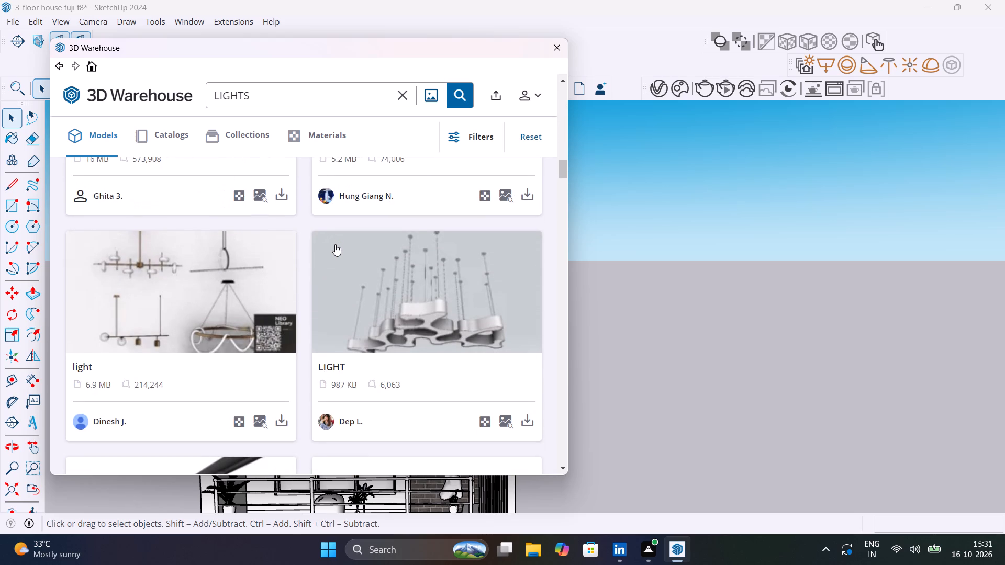
{"action": "scroll", "coordinate": [335, 244], "scroll_direction": "down", "scroll_amount": 6}
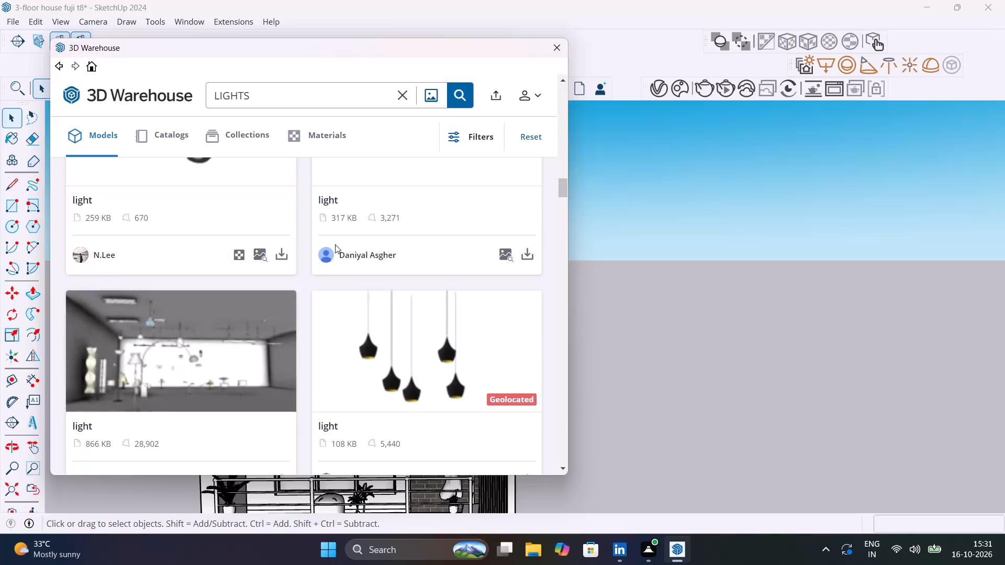
{"action": "scroll", "coordinate": [335, 244], "scroll_direction": "down", "scroll_amount": 11}
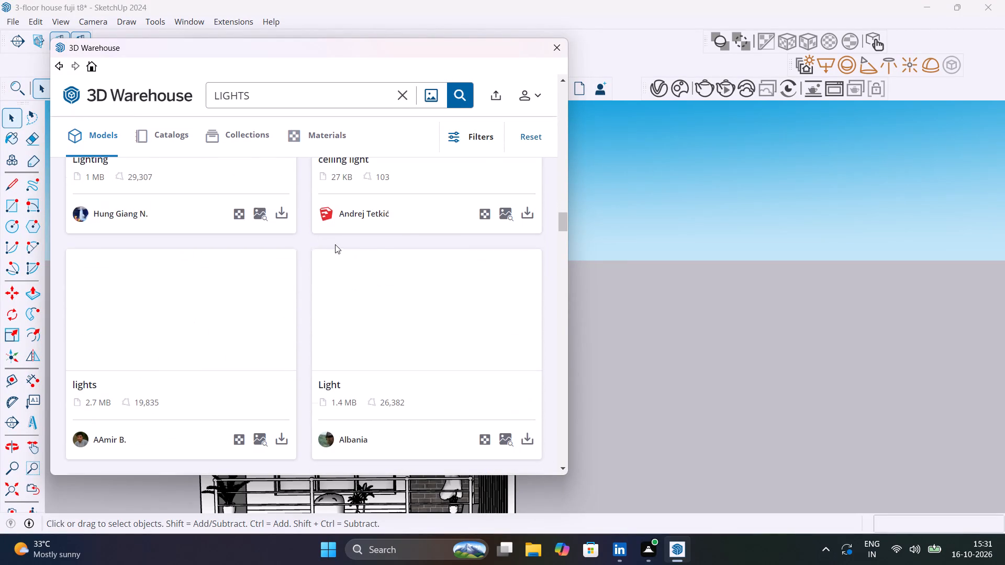
{"action": "scroll", "coordinate": [335, 244], "scroll_direction": "down", "scroll_amount": 5}
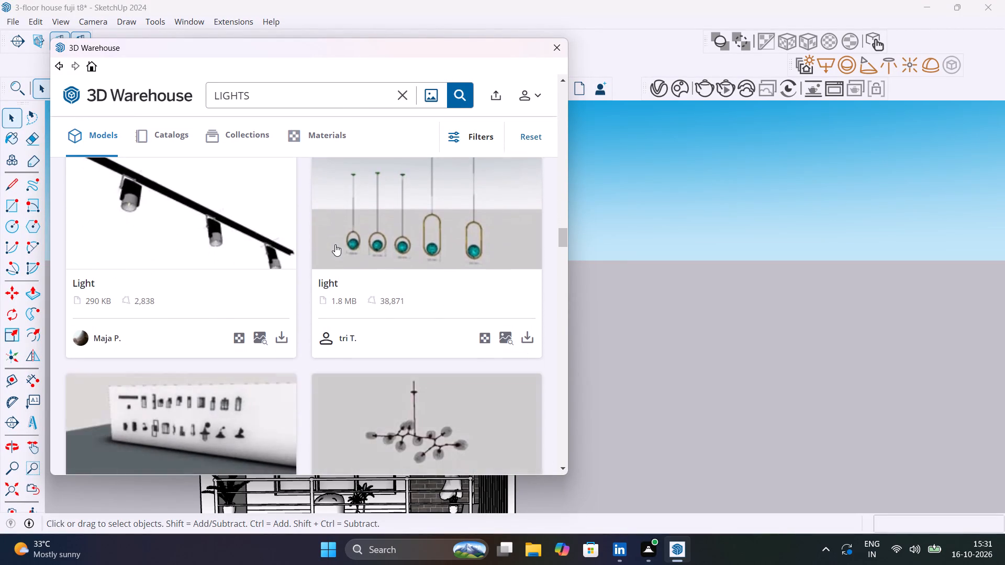
{"action": "scroll", "coordinate": [335, 244], "scroll_direction": "down", "scroll_amount": 9}
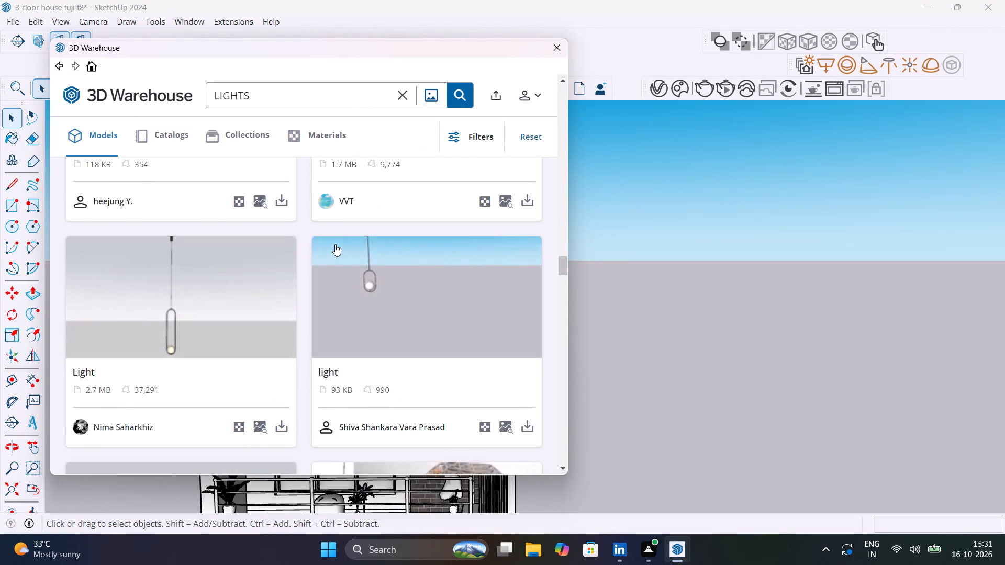
{"action": "scroll", "coordinate": [335, 244], "scroll_direction": "down", "scroll_amount": 12}
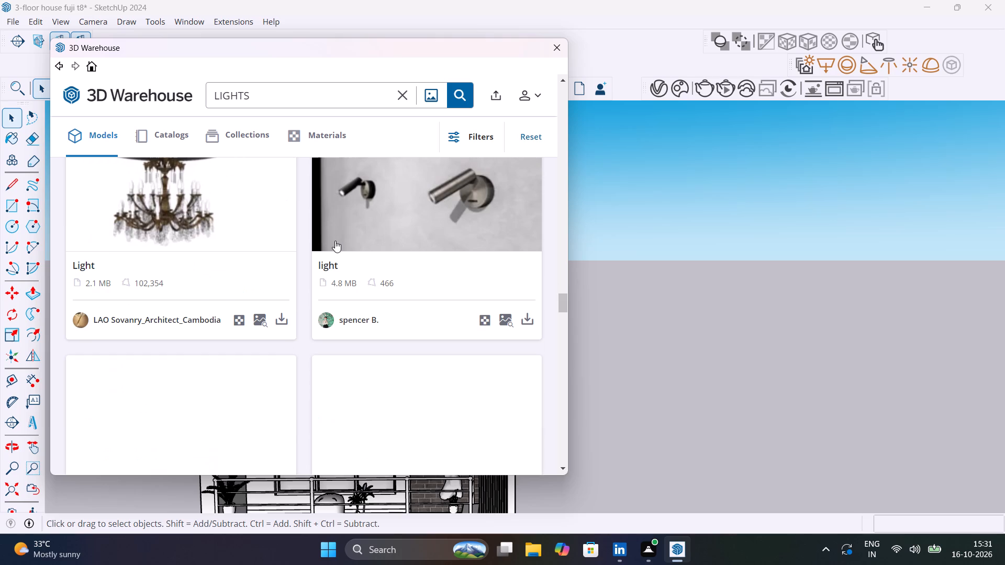
{"action": "scroll", "coordinate": [335, 241], "scroll_direction": "down", "scroll_amount": 11}
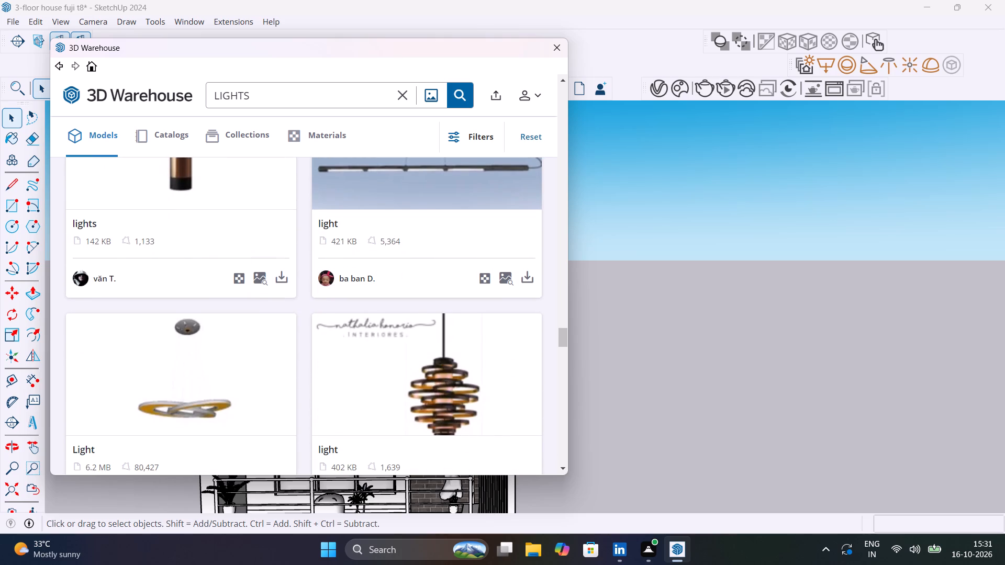
{"action": "scroll", "coordinate": [335, 241], "scroll_direction": "down", "scroll_amount": 7}
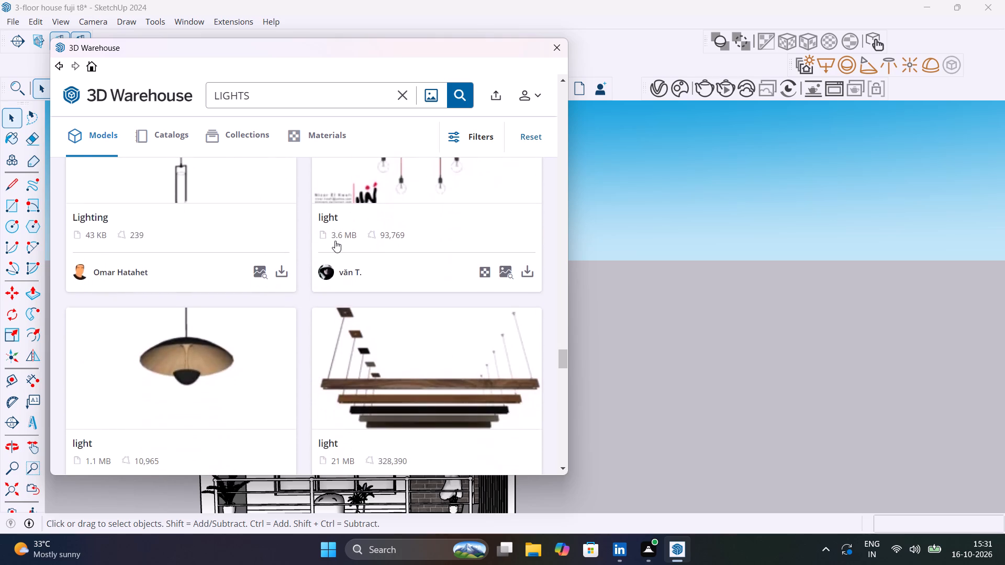
{"action": "scroll", "coordinate": [335, 241], "scroll_direction": "down", "scroll_amount": 7}
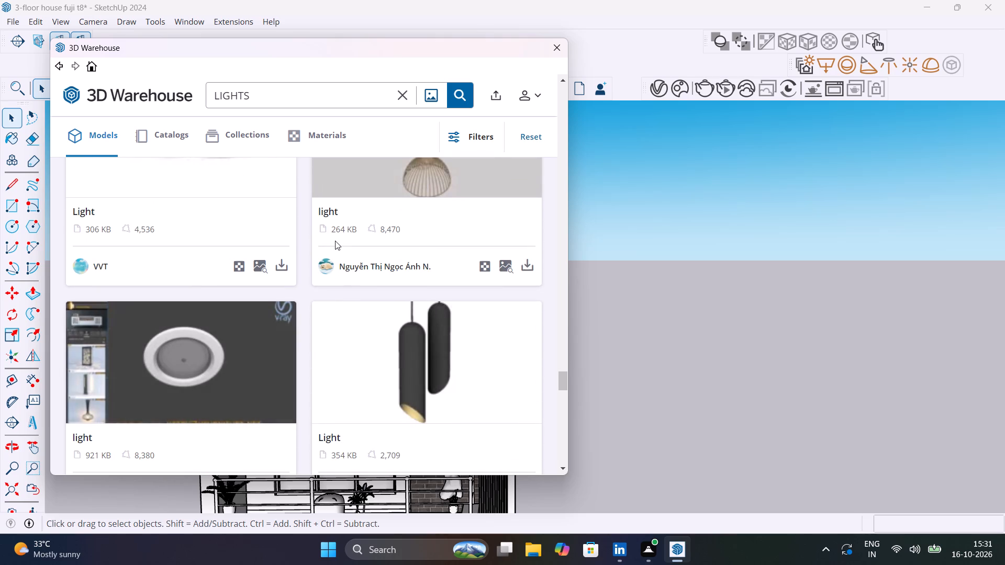
{"action": "scroll", "coordinate": [335, 241], "scroll_direction": "down", "scroll_amount": 4}
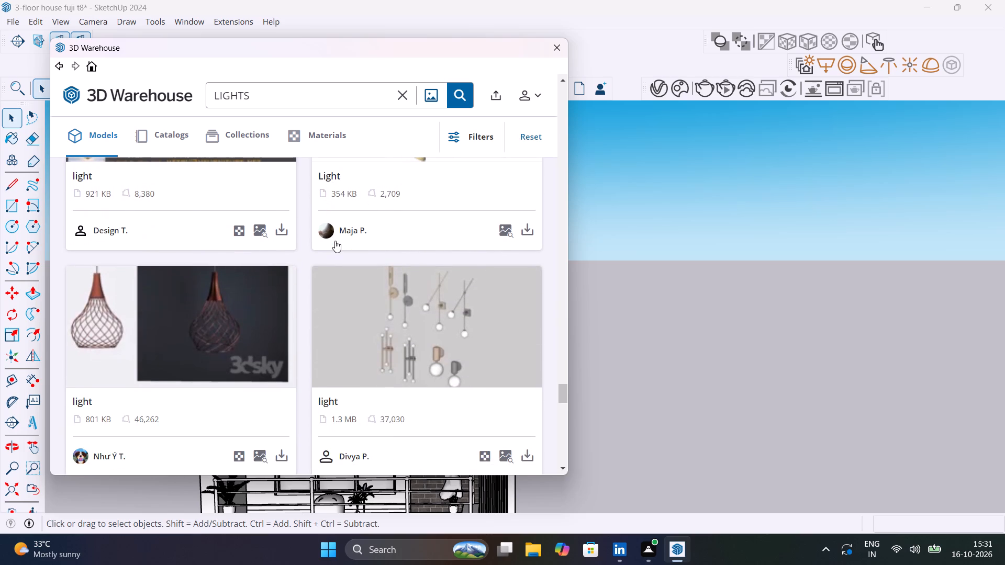
{"action": "scroll", "coordinate": [335, 241], "scroll_direction": "down", "scroll_amount": 7}
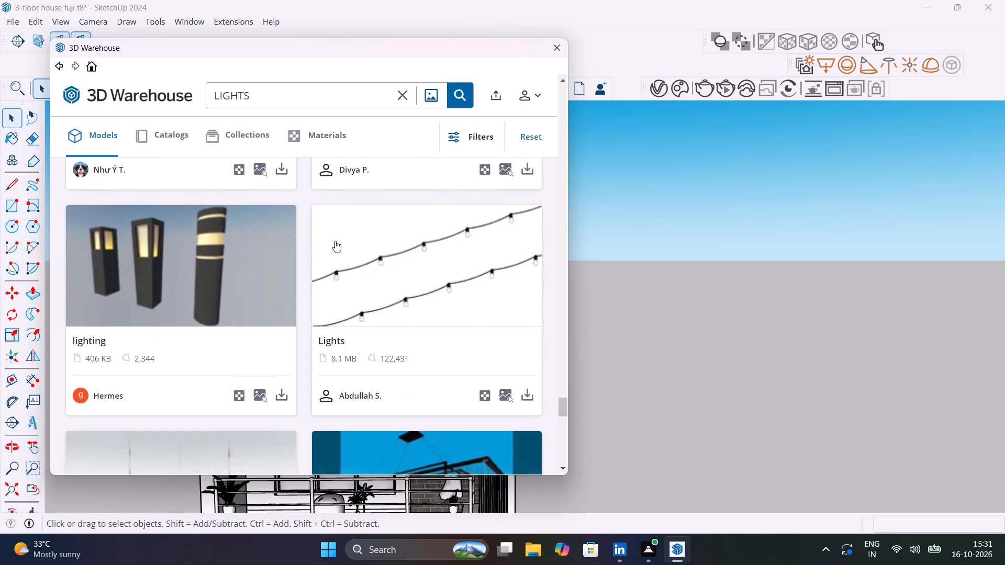
{"action": "scroll", "coordinate": [335, 241], "scroll_direction": "down", "scroll_amount": 8}
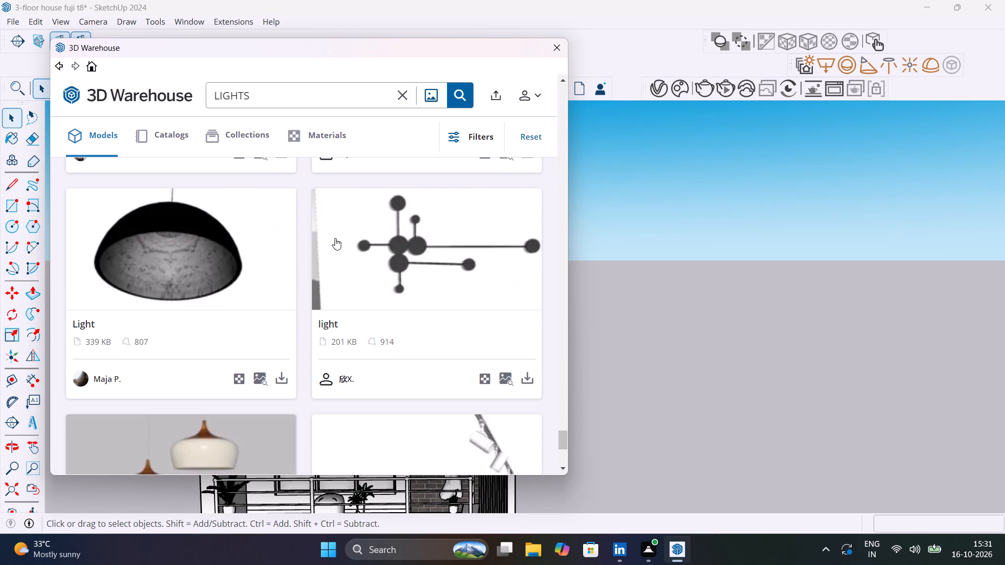
{"action": "scroll", "coordinate": [335, 238], "scroll_direction": "down", "scroll_amount": 6}
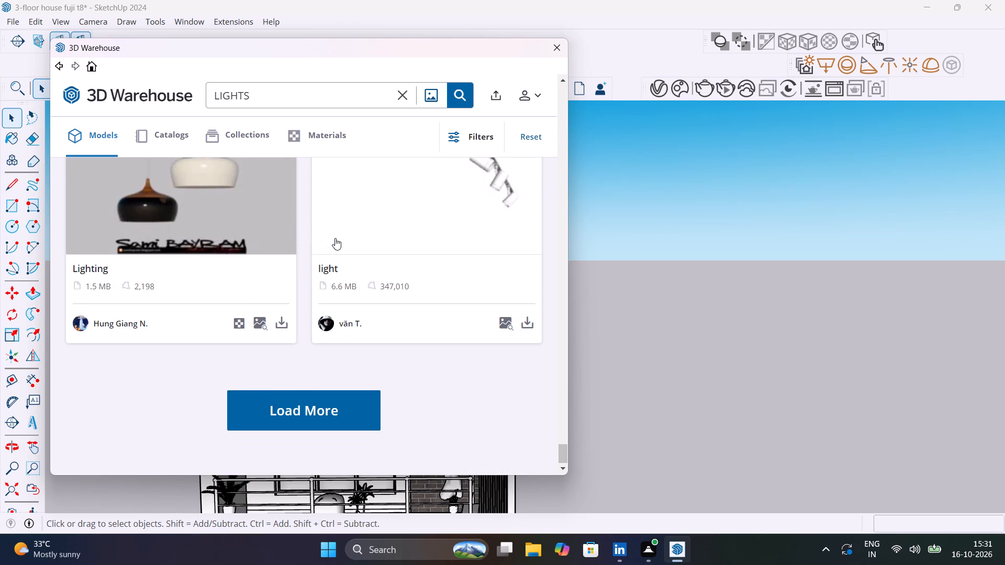
Load more lights models and compare the additional wall, ceiling, pendant and post fixtures, ending back at the first results.
{"action": "left_click", "coordinate": [326, 385]}
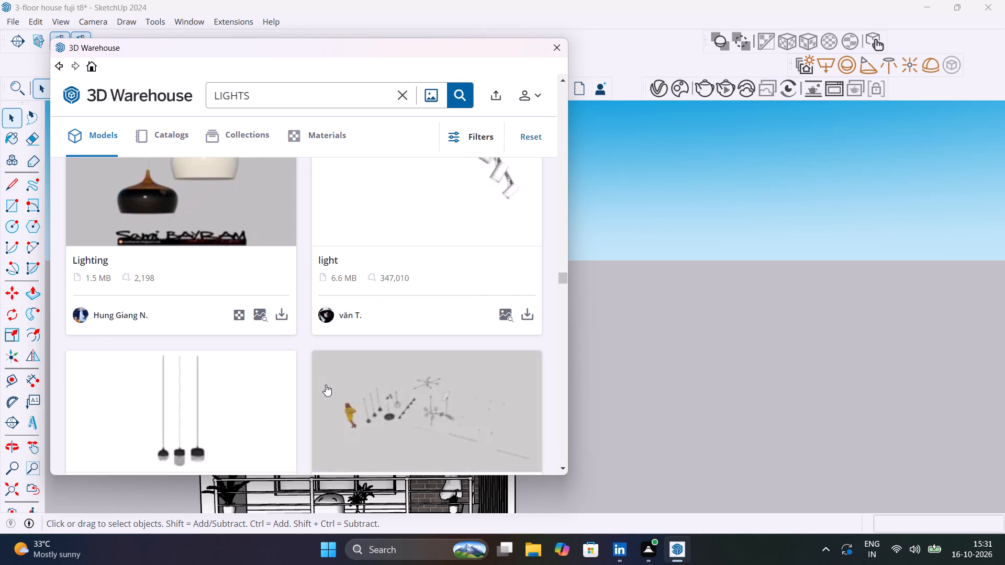
{"action": "scroll", "coordinate": [326, 385], "scroll_direction": "down", "scroll_amount": 6}
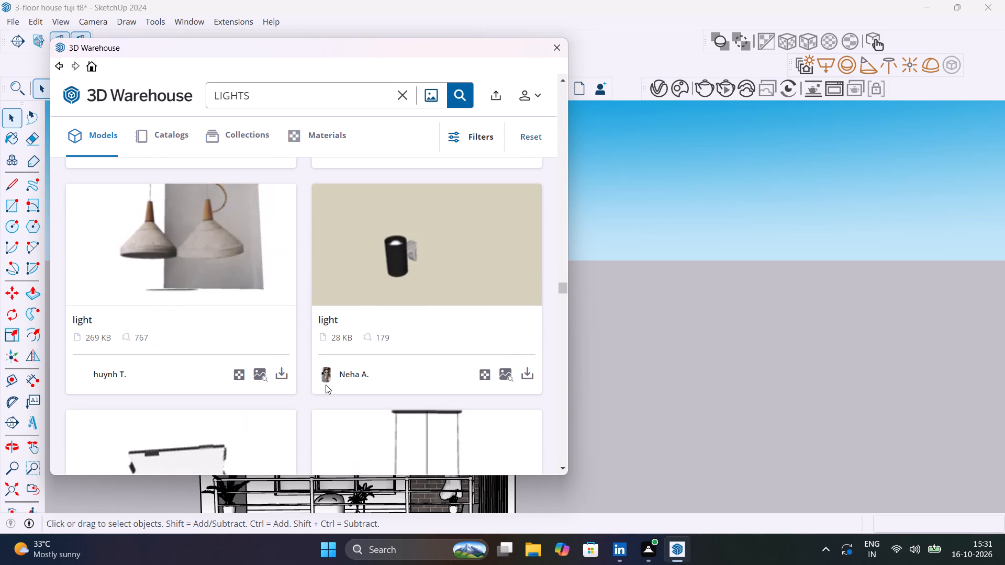
{"action": "scroll", "coordinate": [326, 385], "scroll_direction": "down", "scroll_amount": 6}
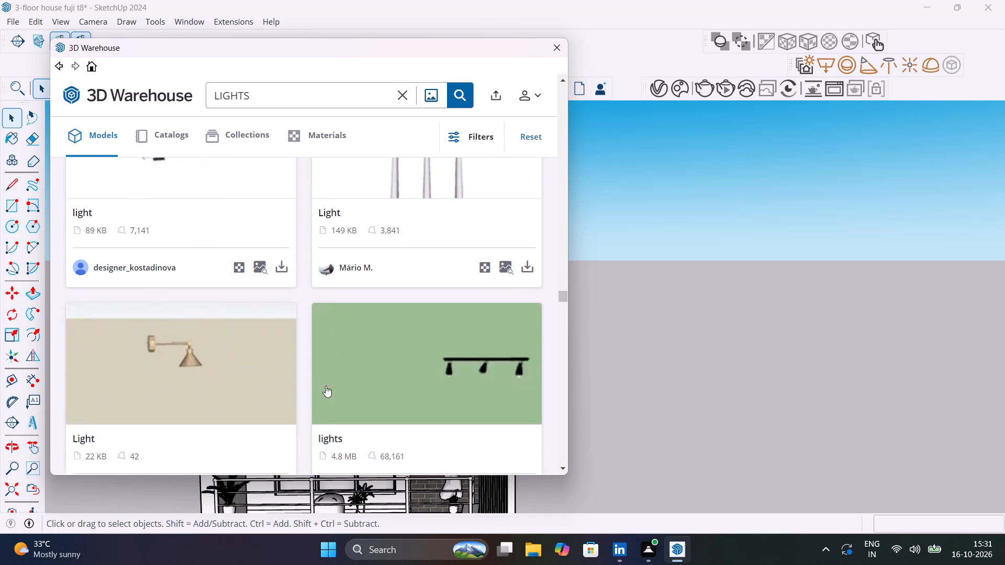
{"action": "scroll", "coordinate": [326, 386], "scroll_direction": "down", "scroll_amount": 3}
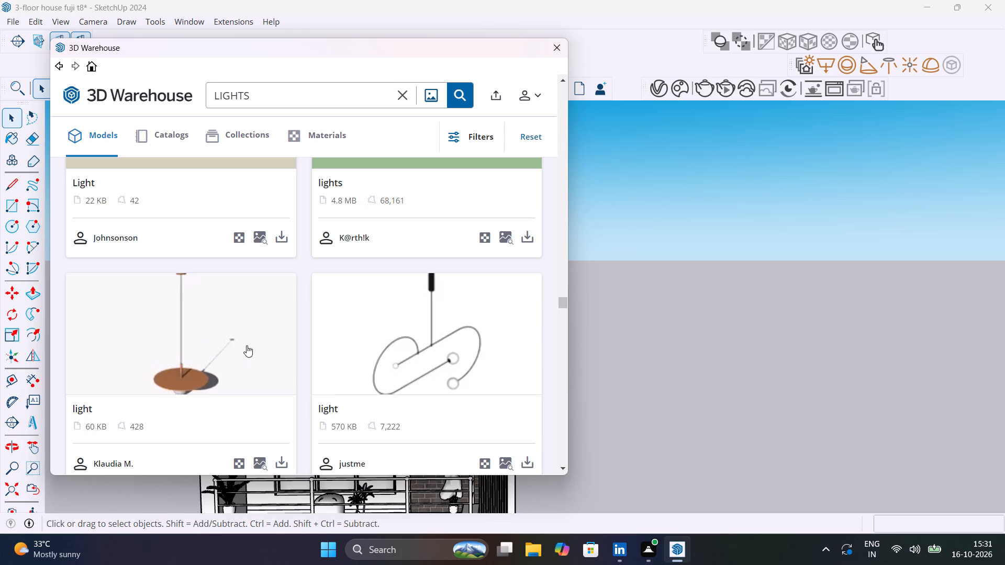
{"action": "left_click_drag", "start_coordinate": [562, 305], "coordinate": [562, 332]}
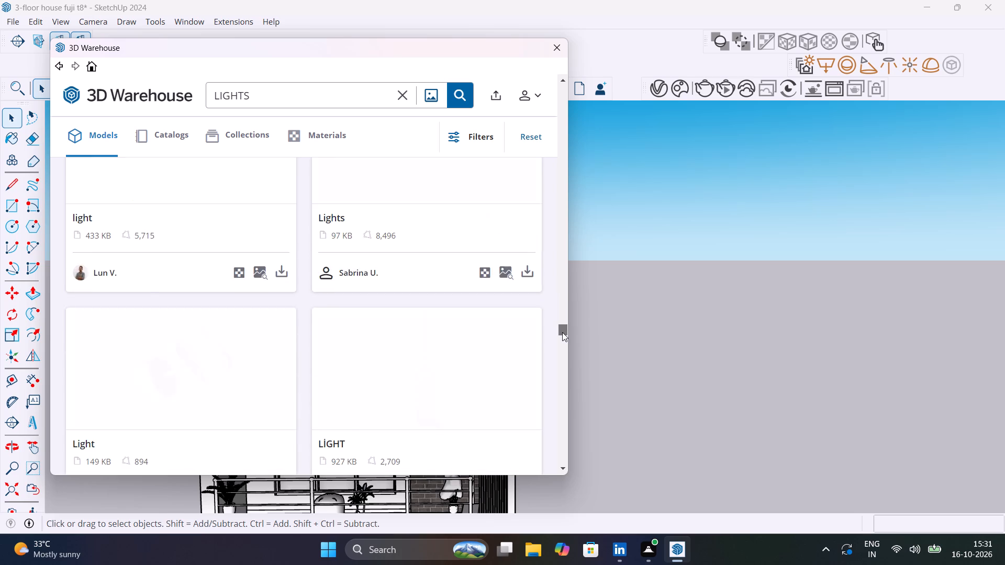
{"action": "left_click_drag", "start_coordinate": [562, 332], "coordinate": [563, 342]}
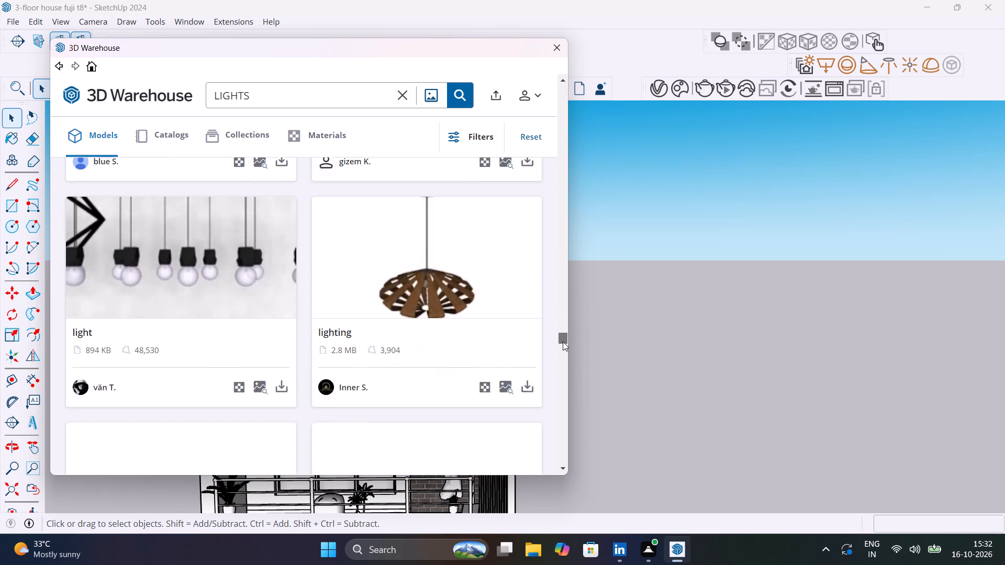
{"action": "left_click_drag", "start_coordinate": [563, 342], "coordinate": [566, 349]}
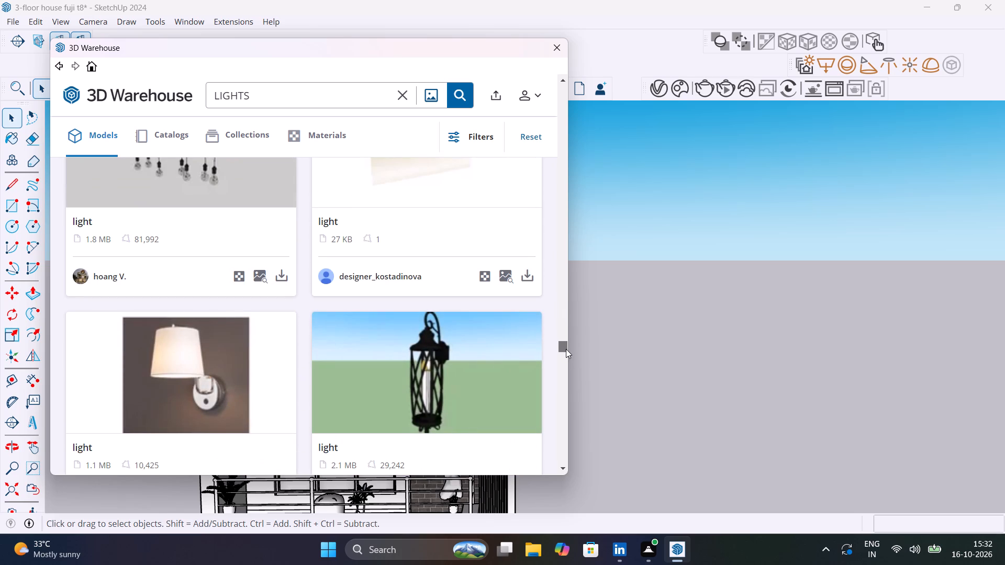
{"action": "left_click_drag", "start_coordinate": [566, 349], "coordinate": [567, 360]}
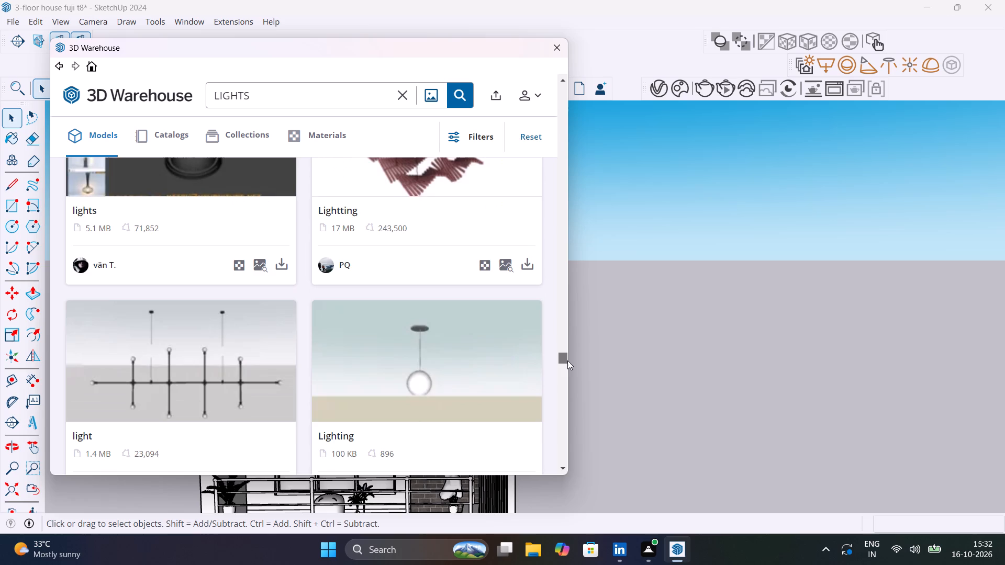
{"action": "left_click_drag", "start_coordinate": [567, 360], "coordinate": [572, 369]}
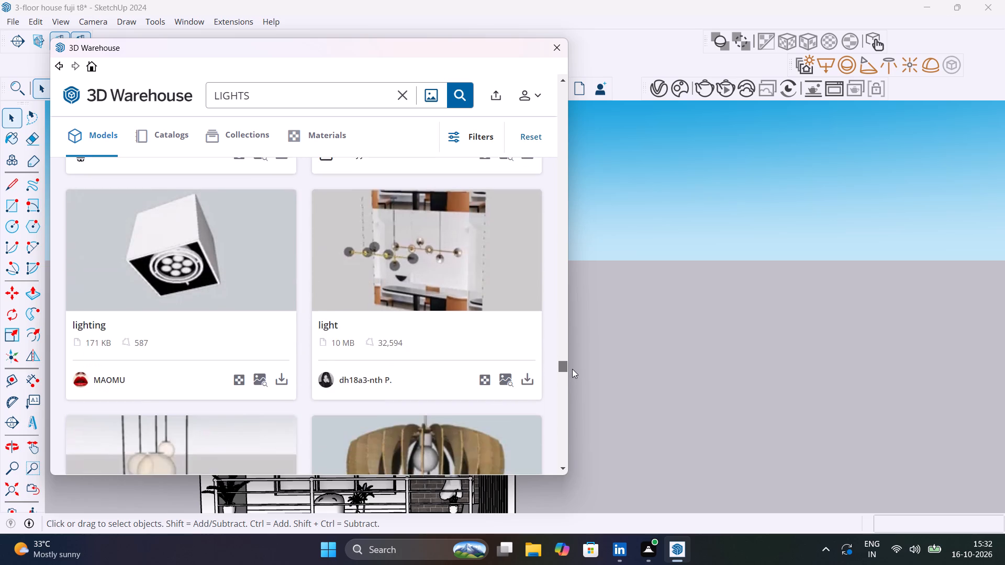
{"action": "left_click_drag", "start_coordinate": [572, 369], "coordinate": [578, 383]}
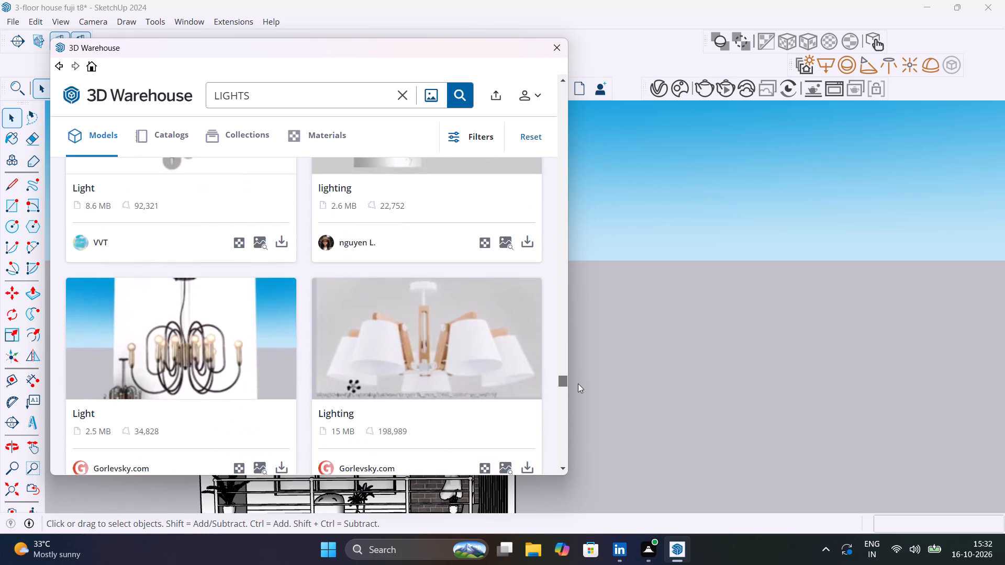
{"action": "left_click_drag", "start_coordinate": [578, 383], "coordinate": [578, 390]}
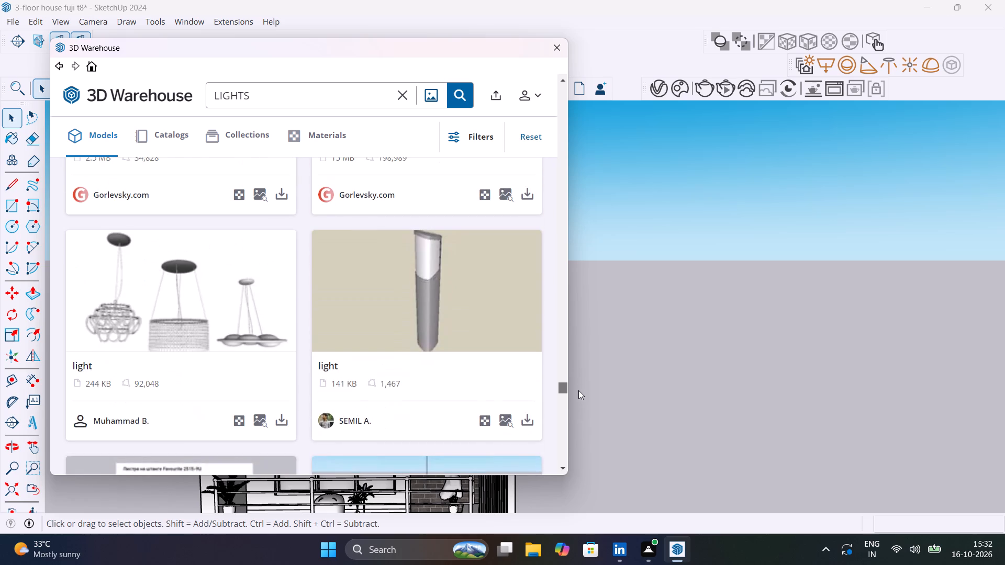
{"action": "left_click_drag", "start_coordinate": [578, 390], "coordinate": [586, 410]}
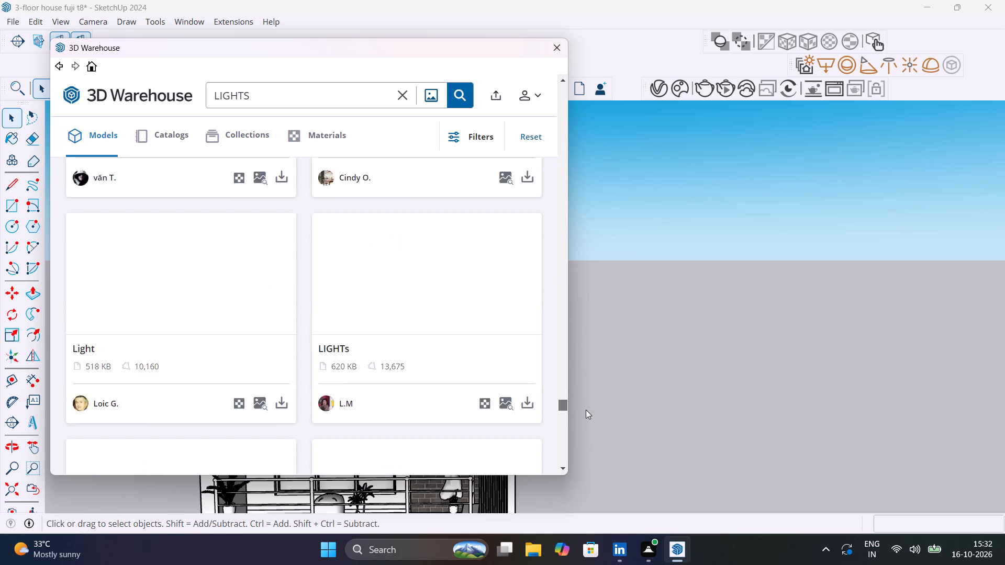
{"action": "left_click_drag", "start_coordinate": [586, 410], "coordinate": [583, 405]}
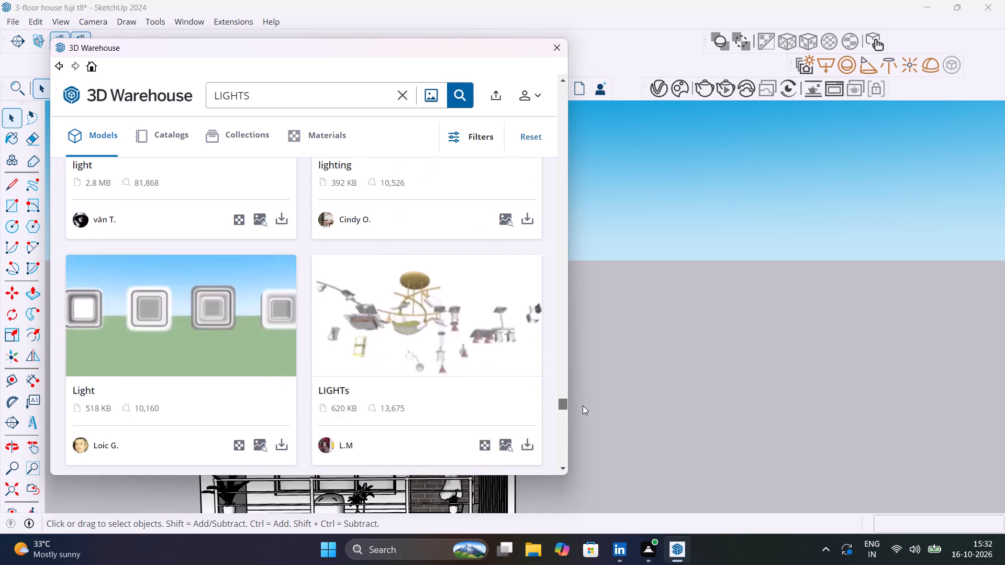
{"action": "left_click_drag", "start_coordinate": [583, 405], "coordinate": [586, 419]}
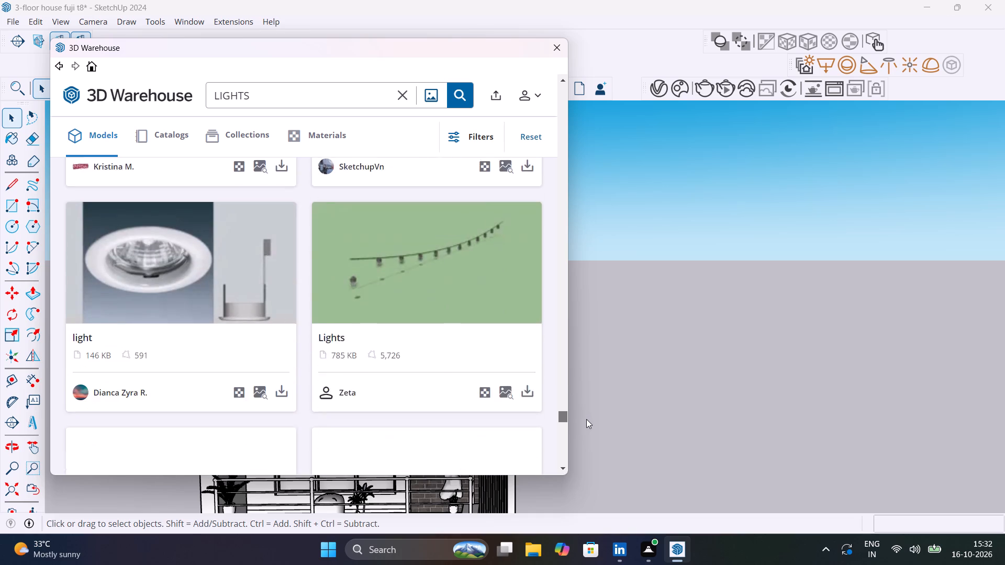
{"action": "left_click_drag", "start_coordinate": [586, 419], "coordinate": [591, 412]}
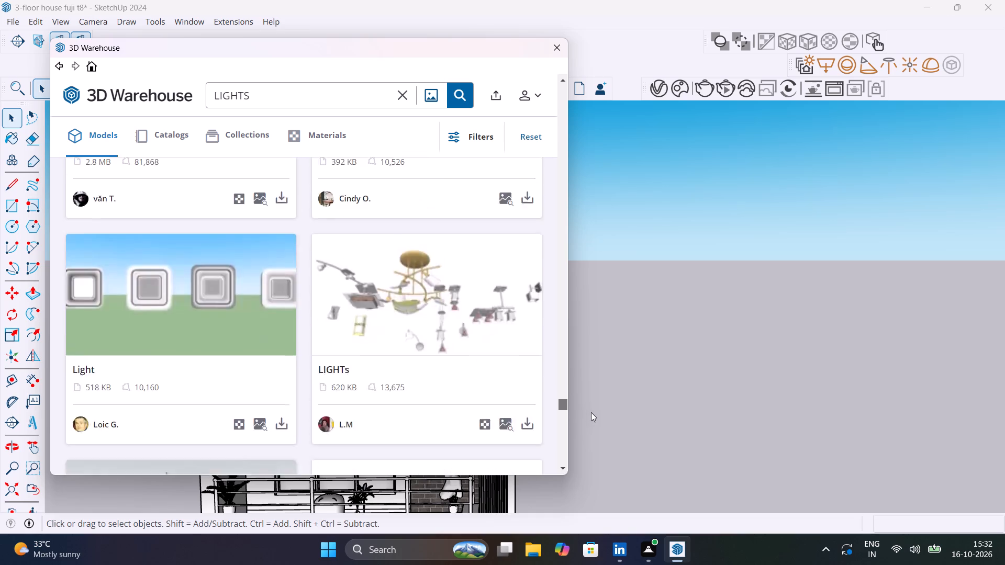
{"action": "left_click_drag", "start_coordinate": [591, 412], "coordinate": [594, 435]}
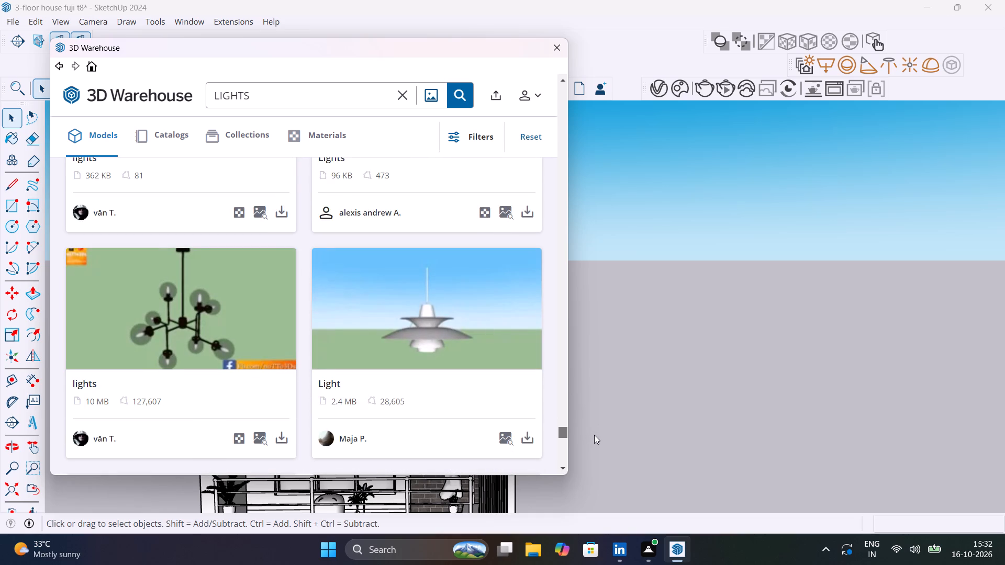
{"action": "left_click_drag", "start_coordinate": [594, 435], "coordinate": [606, 457]}
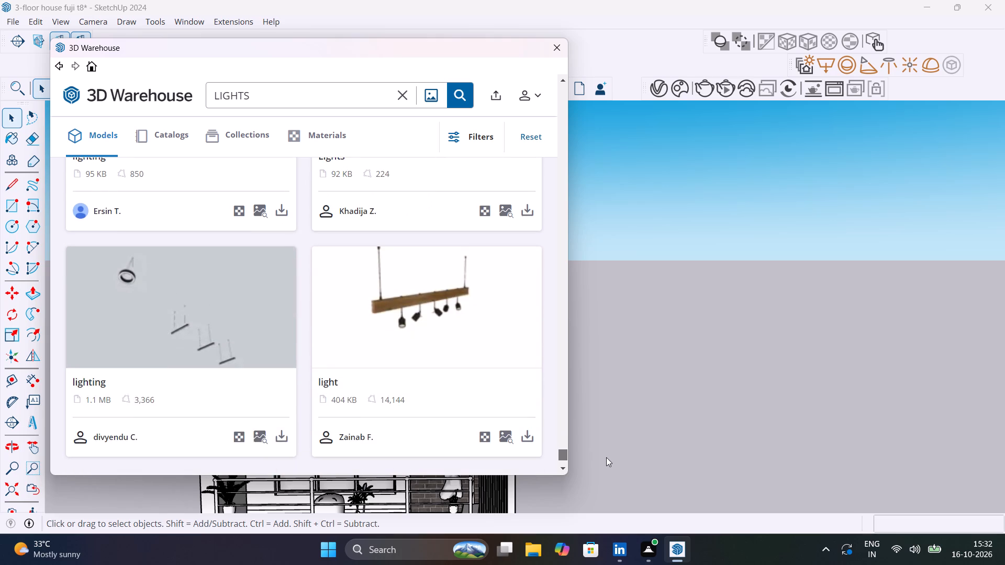
{"action": "left_click_drag", "start_coordinate": [606, 457], "coordinate": [546, 159]}
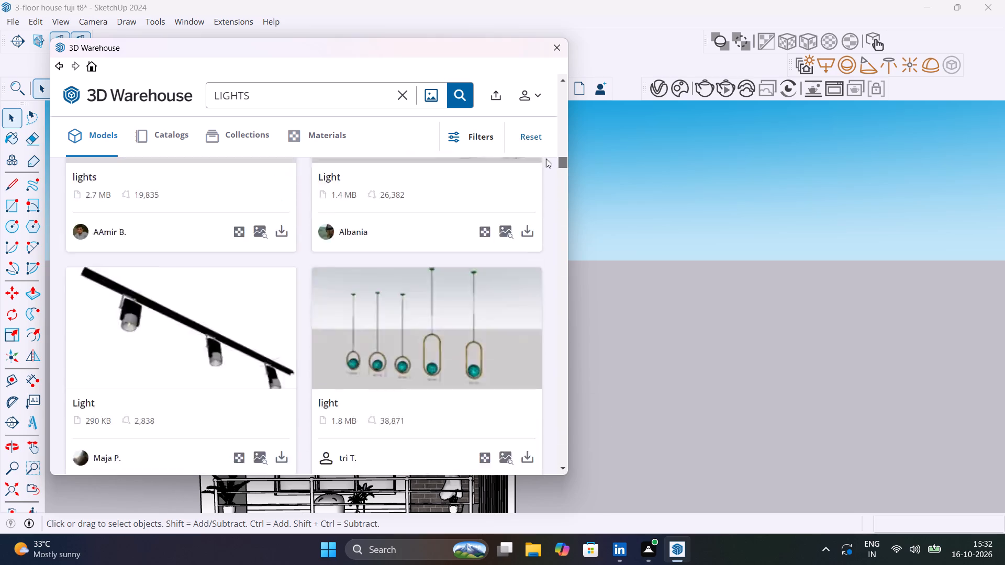
{"action": "left_click_drag", "start_coordinate": [546, 159], "coordinate": [541, 62]}
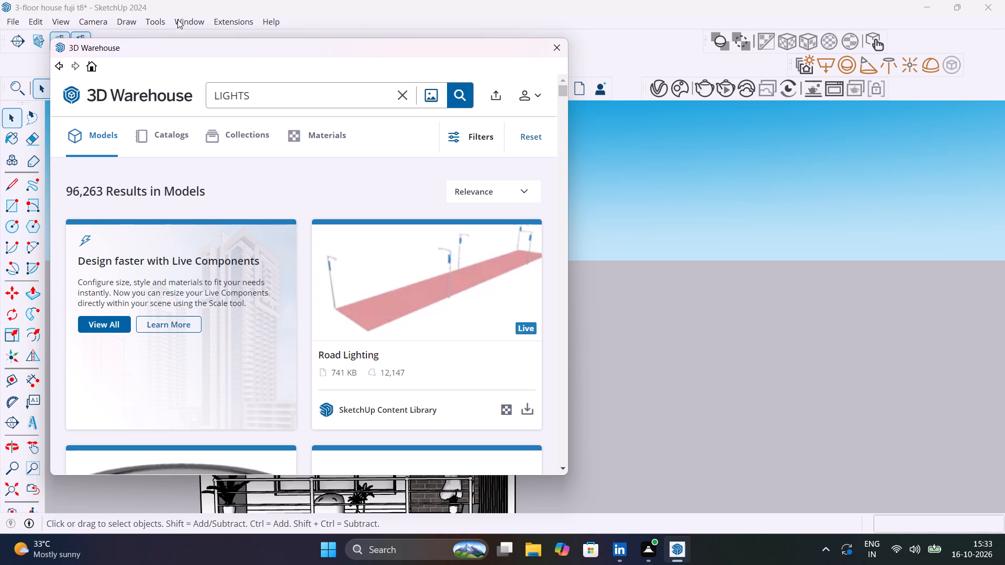
Open the Chaos Cosmos library and search its assets for "up down wall light".
{"action": "left_click", "coordinate": [684, 96]}
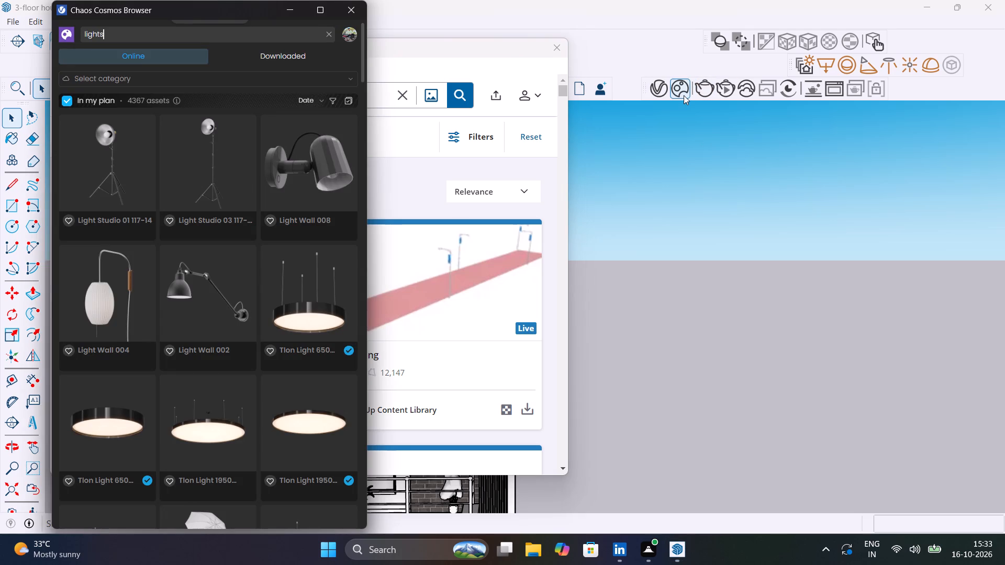
{"action": "left_click", "coordinate": [229, 38]}
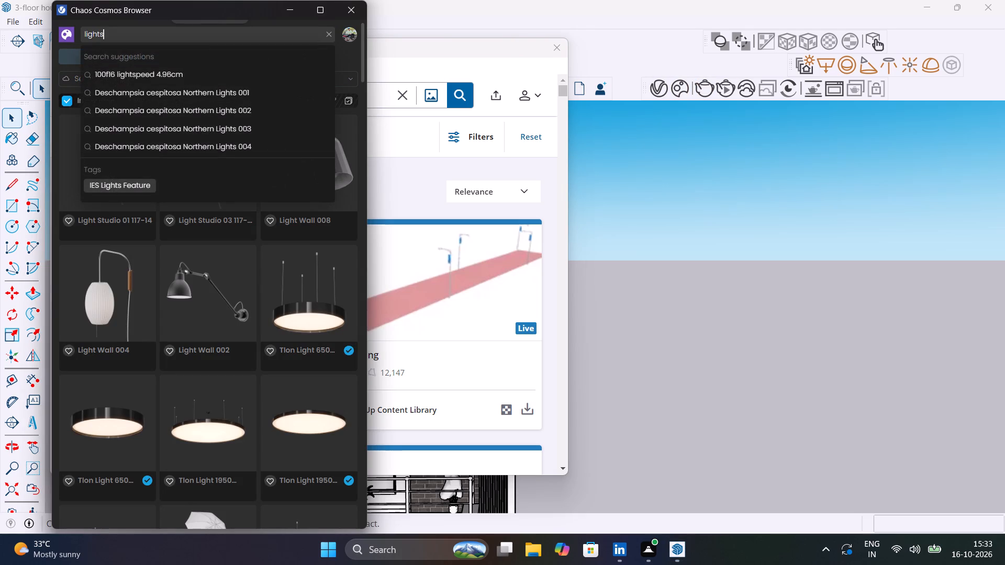
{"action": "key", "text": "BackSpace"}
{"action": "key", "text": "BackSpace"}
{"action": "key", "text": "BackSpace"}
{"action": "key", "text": "BackSpace"}
{"action": "key", "text": "BackSpace"}
{"action": "key", "text": "BackSpace"}
{"action": "key", "text": "BackSpace"}
{"action": "key", "text": "BackSpace"}
{"action": "key", "text": "BackSpace"}
{"action": "key", "text": "BackSpace"}
{"action": "key", "text": "BackSpace"}
{"action": "key", "text": "BackSpace"}
{"action": "key", "text": "BackSpace"}
{"action": "type", "text": "UP DO"}
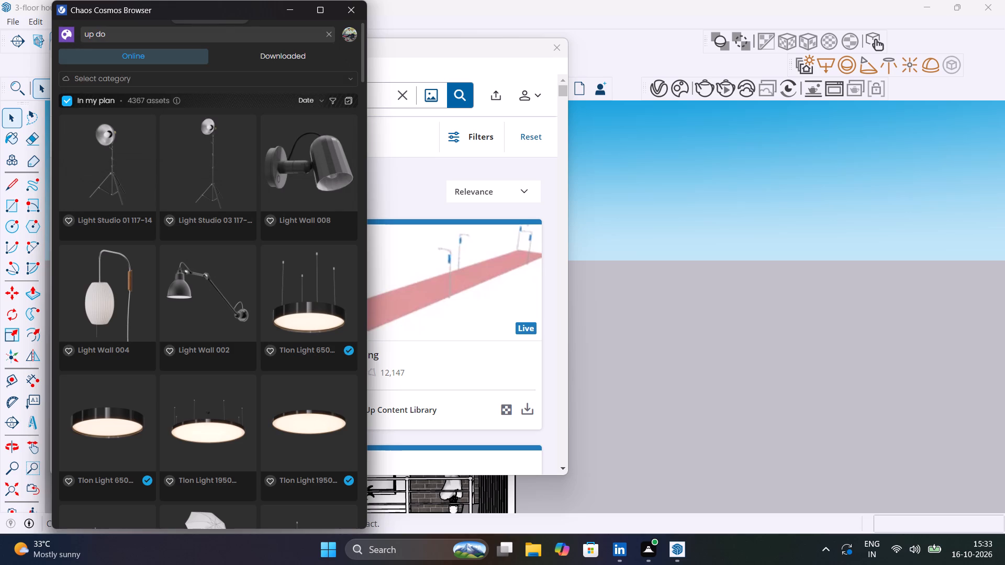
{"action": "type", "text": "WN"}
{"action": "key", "text": "space"}
{"action": "type", "text": "WALL"}
{"action": "key", "text": "space"}
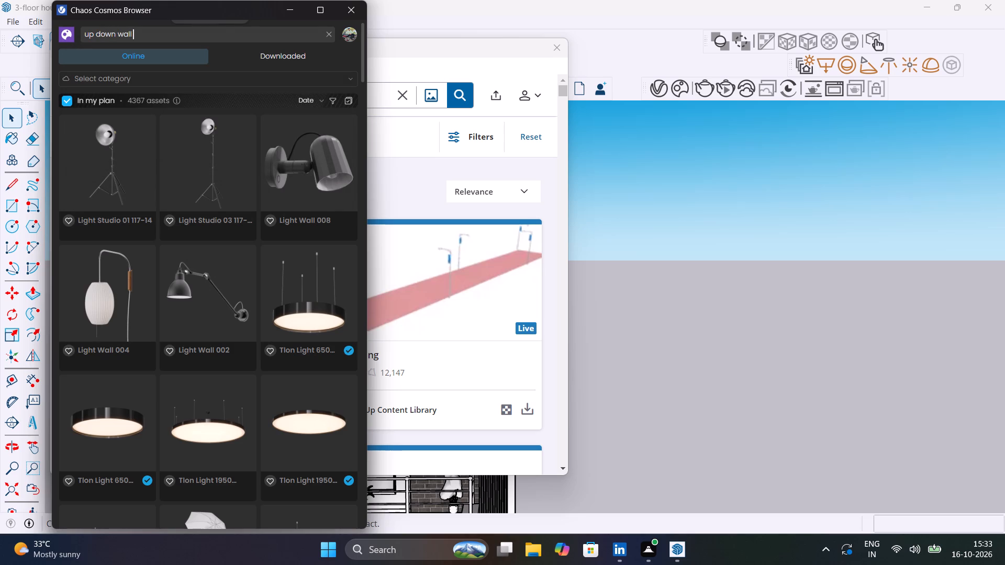
{"action": "type", "text": "LIGHT"}
{"action": "key", "text": "Return"}
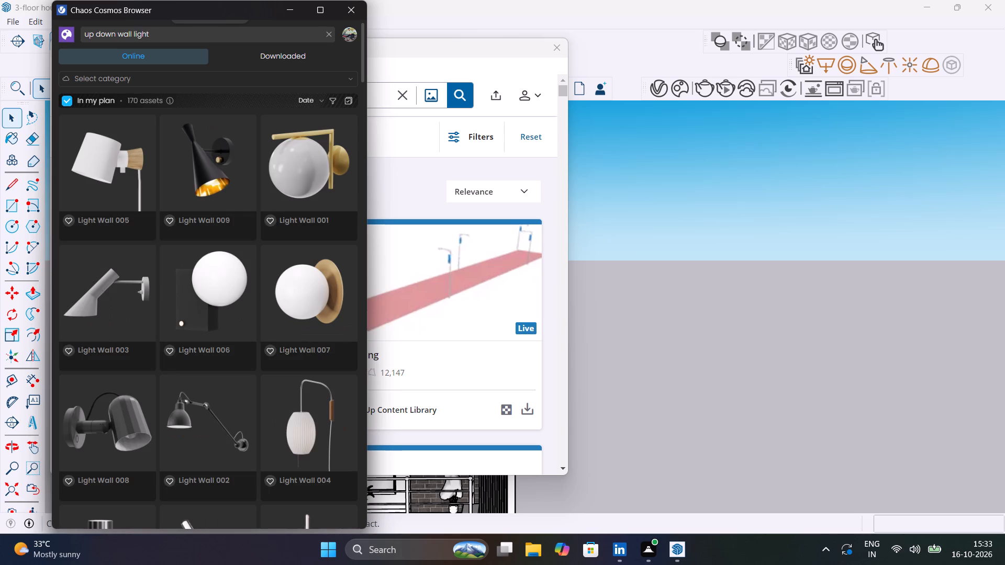
Browse down through the Chaos Cosmos results for wall lamps that could suit the house exterior.
{"action": "scroll", "coordinate": [273, 236], "scroll_direction": "down", "scroll_amount": 3}
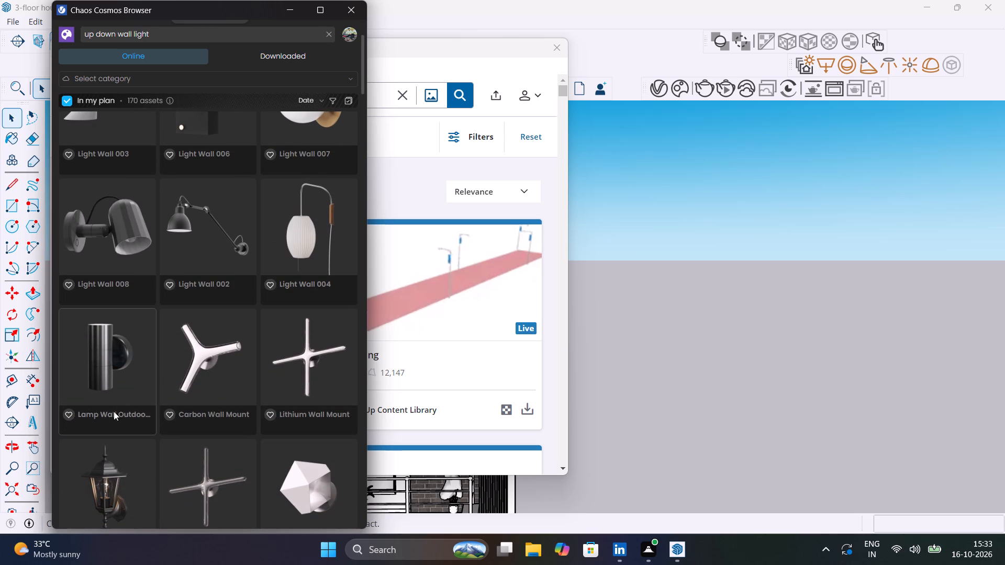
{"action": "scroll", "coordinate": [105, 341], "scroll_direction": "up", "scroll_amount": 3}
{"action": "scroll", "coordinate": [108, 341], "scroll_direction": "down", "scroll_amount": 3}
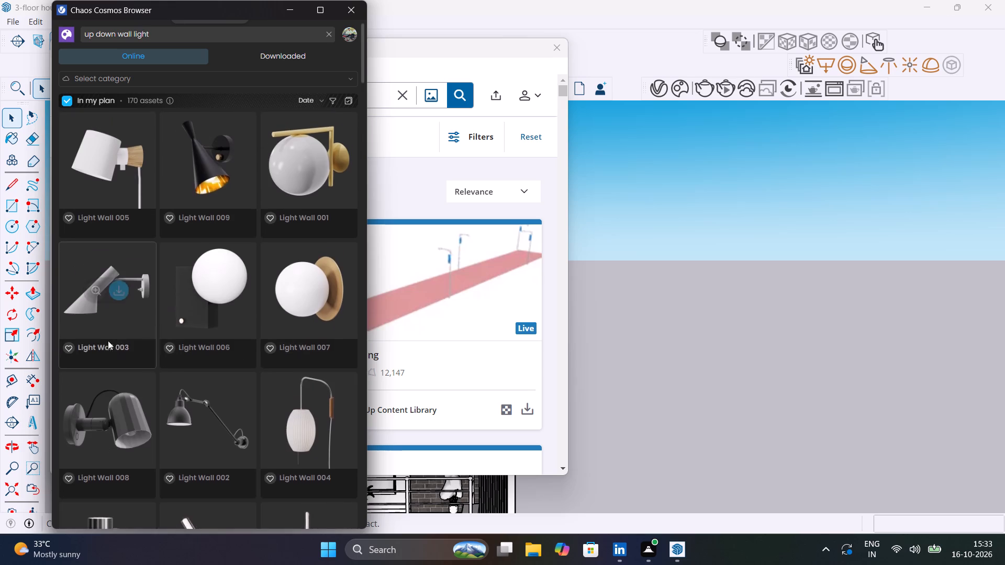
{"action": "scroll", "coordinate": [108, 341], "scroll_direction": "down", "scroll_amount": 6}
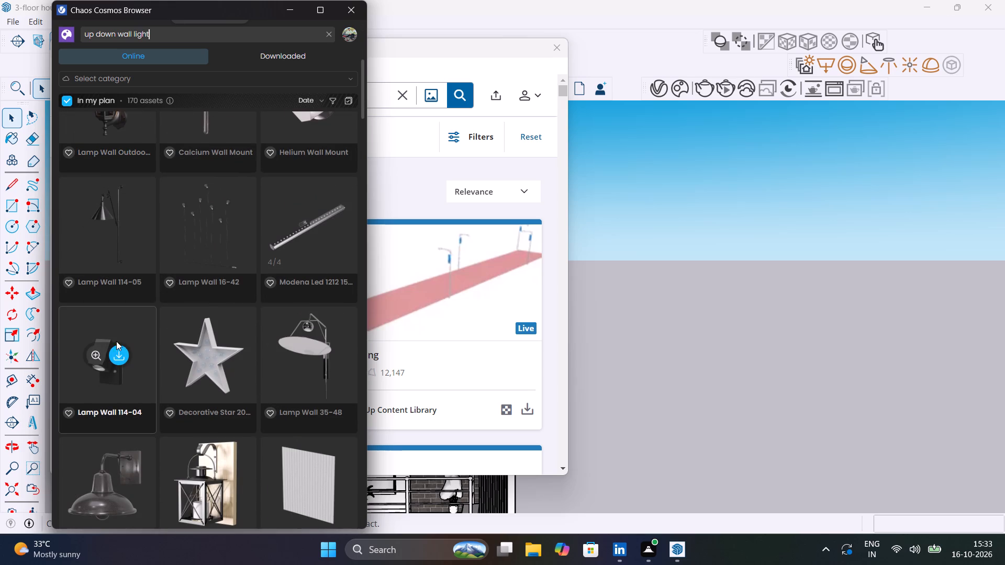
{"action": "scroll", "coordinate": [141, 387], "scroll_direction": "down", "scroll_amount": 5}
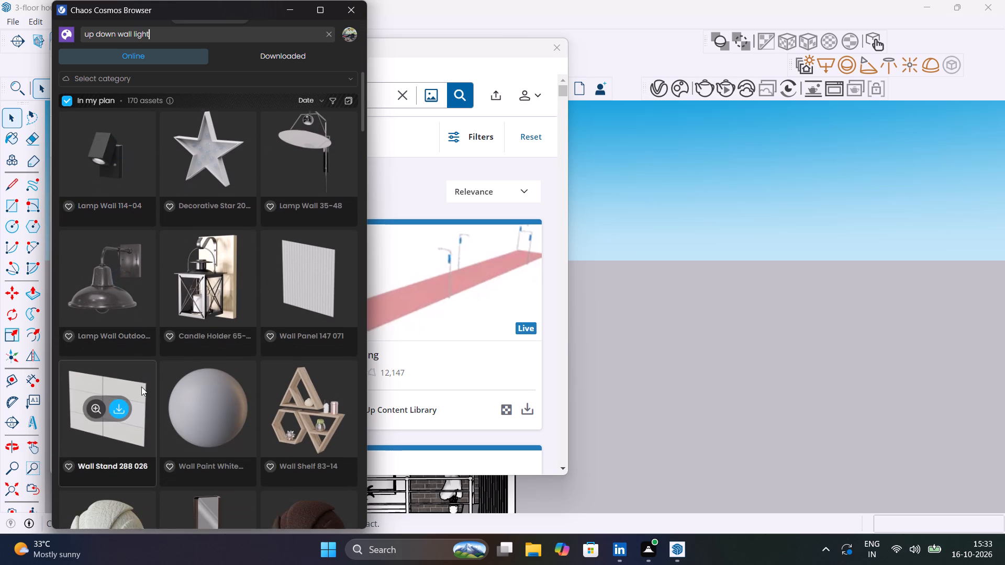
{"action": "scroll", "coordinate": [141, 387], "scroll_direction": "down", "scroll_amount": 10}
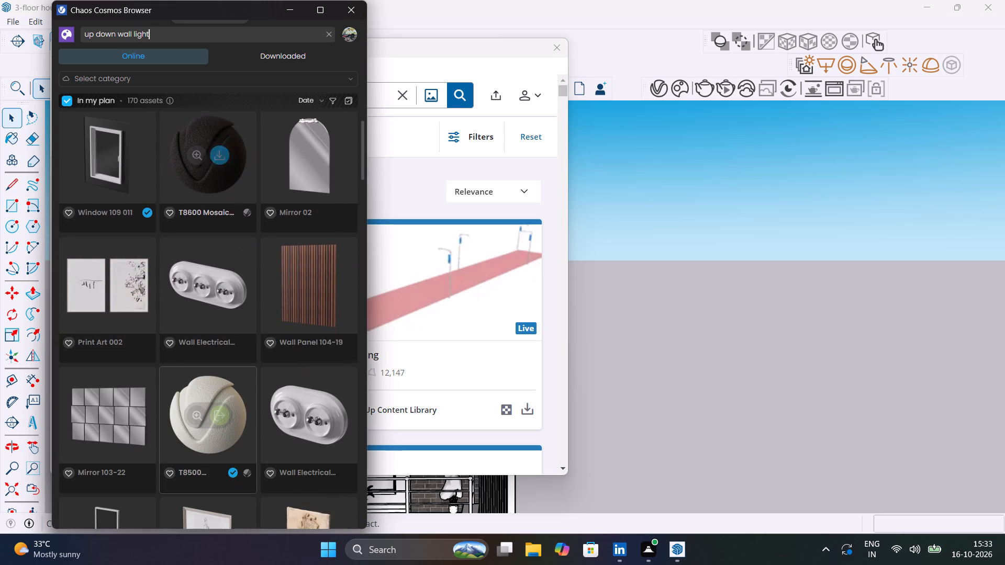
{"action": "scroll", "coordinate": [174, 389], "scroll_direction": "down", "scroll_amount": 9}
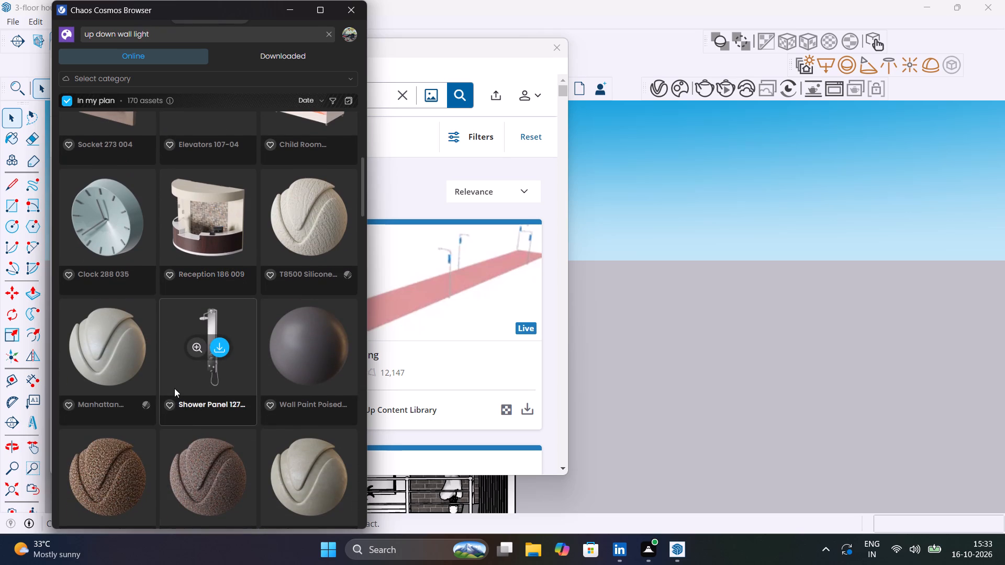
{"action": "scroll", "coordinate": [174, 388], "scroll_direction": "down", "scroll_amount": 12}
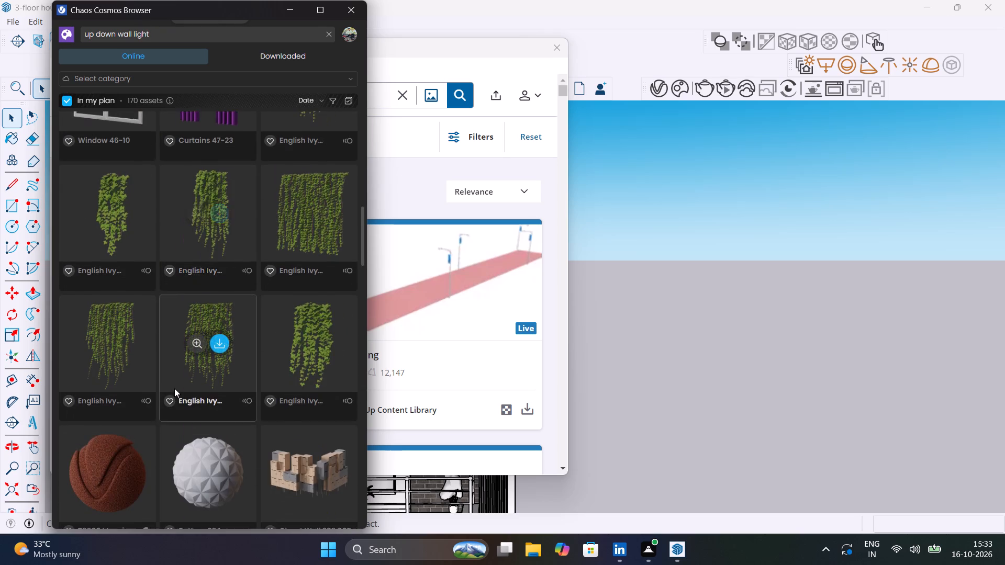
{"action": "scroll", "coordinate": [174, 388], "scroll_direction": "down", "scroll_amount": 12}
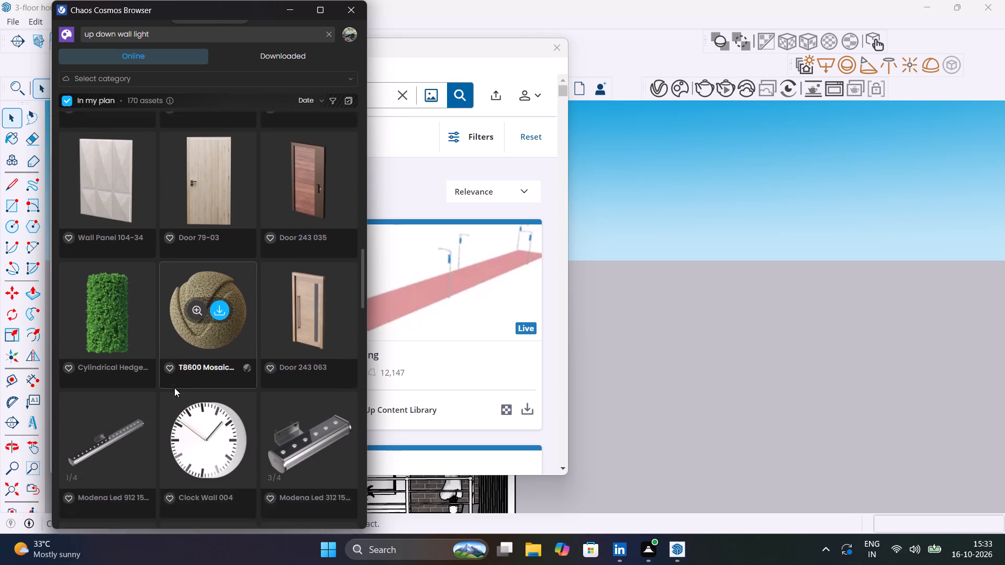
{"action": "scroll", "coordinate": [174, 388], "scroll_direction": "down", "scroll_amount": 11}
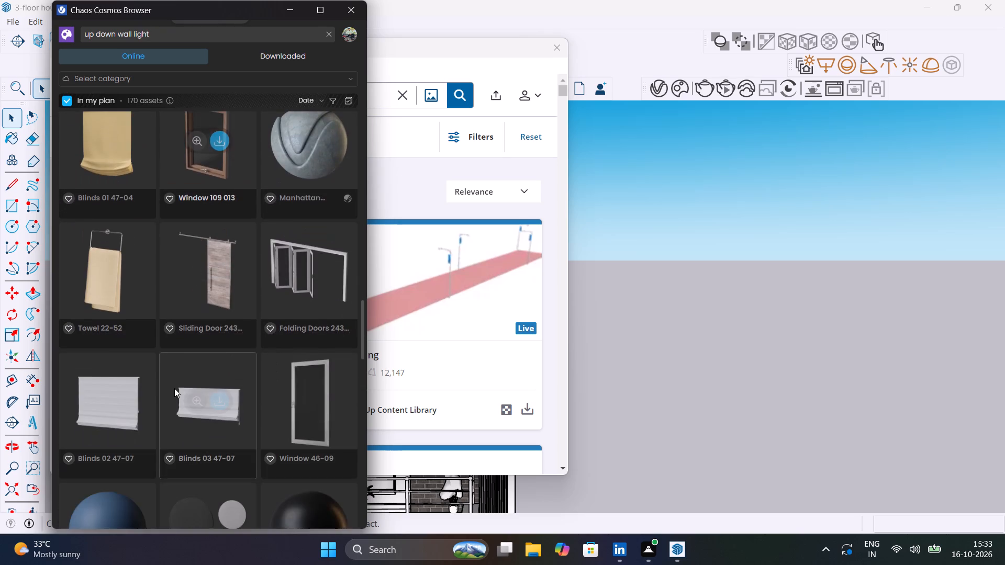
{"action": "scroll", "coordinate": [174, 388], "scroll_direction": "down", "scroll_amount": 8}
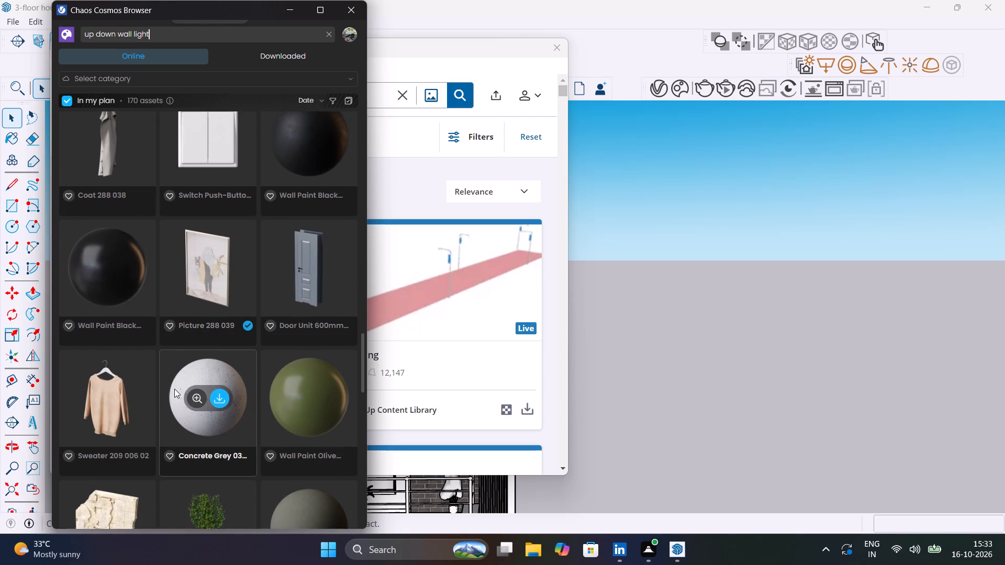
{"action": "scroll", "coordinate": [174, 389], "scroll_direction": "down", "scroll_amount": 4}
Review the Chaos Cosmos results back towards the first entries, comparing the wall light models.
{"action": "scroll", "coordinate": [175, 389], "scroll_direction": "up", "scroll_amount": 15}
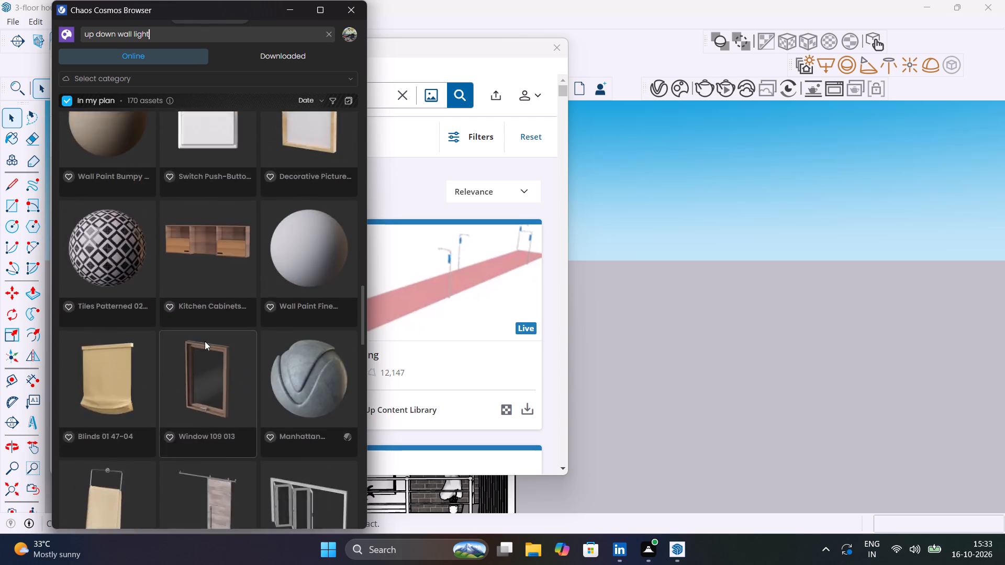
{"action": "scroll", "coordinate": [205, 341], "scroll_direction": "up", "scroll_amount": 20}
{"action": "scroll", "coordinate": [205, 341], "scroll_direction": "up", "scroll_amount": 20}
{"action": "scroll", "coordinate": [205, 341], "scroll_direction": "up", "scroll_amount": 5}
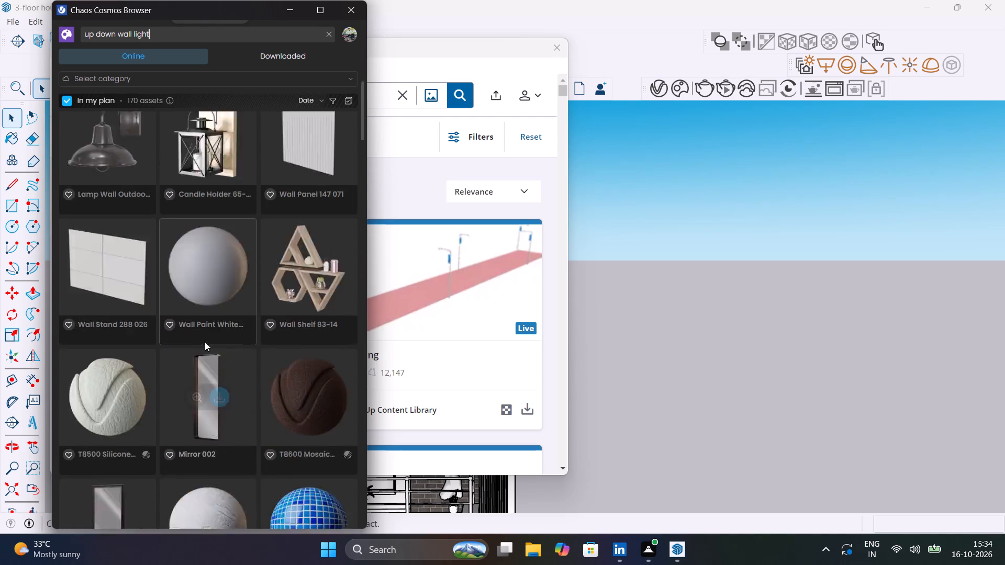
{"action": "scroll", "coordinate": [205, 342], "scroll_direction": "up", "scroll_amount": 20}
{"action": "scroll", "coordinate": [205, 342], "scroll_direction": "up", "scroll_amount": 20}
{"action": "scroll", "coordinate": [205, 342], "scroll_direction": "up", "scroll_amount": 5}
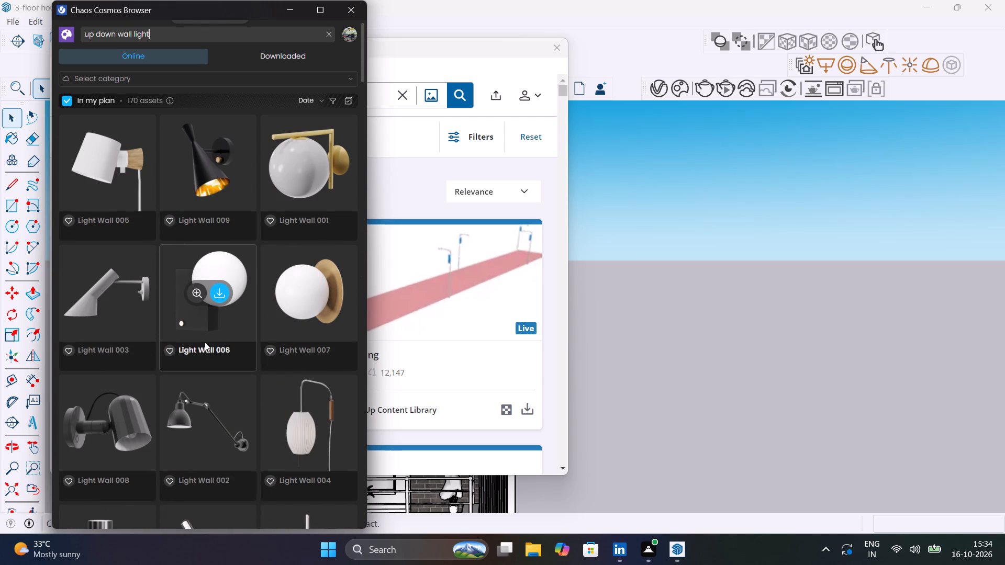
{"action": "scroll", "coordinate": [205, 342], "scroll_direction": "up", "scroll_amount": 20}
{"action": "scroll", "coordinate": [205, 342], "scroll_direction": "up", "scroll_amount": 20}
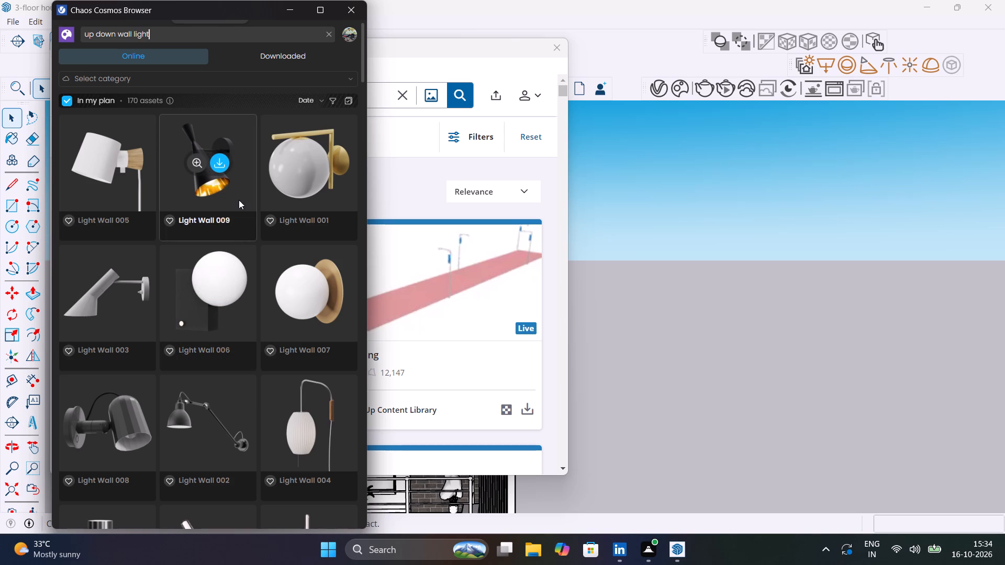
{"action": "scroll", "coordinate": [241, 231], "scroll_direction": "up", "scroll_amount": 1}
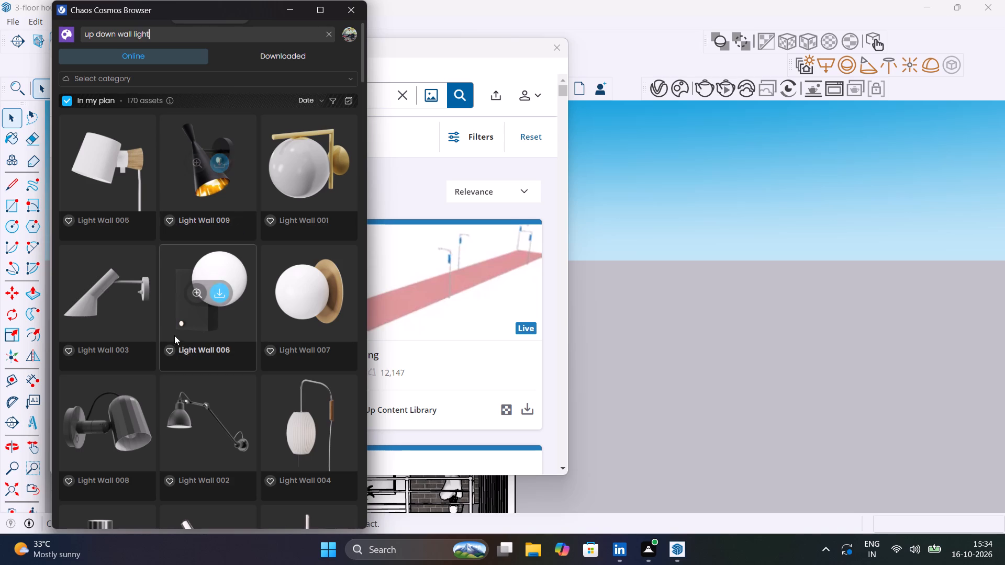
{"action": "scroll", "coordinate": [181, 352], "scroll_direction": "up", "scroll_amount": 4}
Download the Lamp Wall Outdoor 94-02 asset and place one copy in the open space beside the house.
{"action": "scroll", "coordinate": [181, 352], "scroll_direction": "down", "scroll_amount": 1}
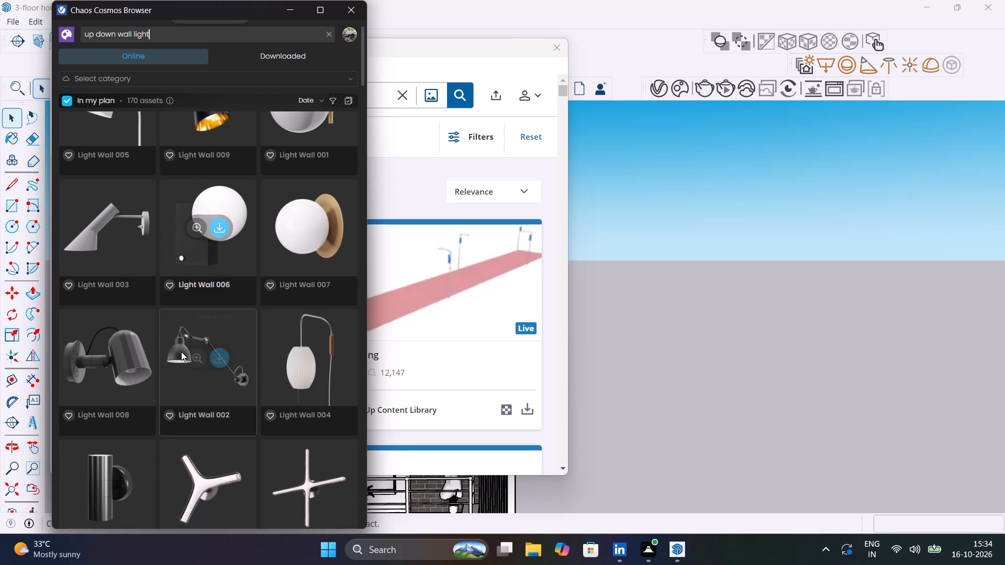
{"action": "scroll", "coordinate": [181, 352], "scroll_direction": "down", "scroll_amount": 2}
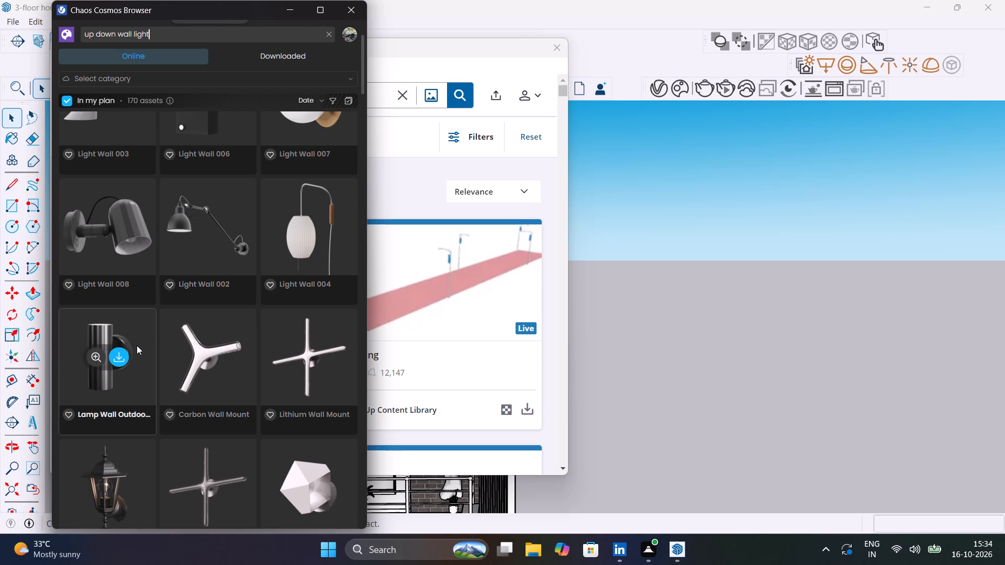
{"action": "left_click", "coordinate": [121, 352]}
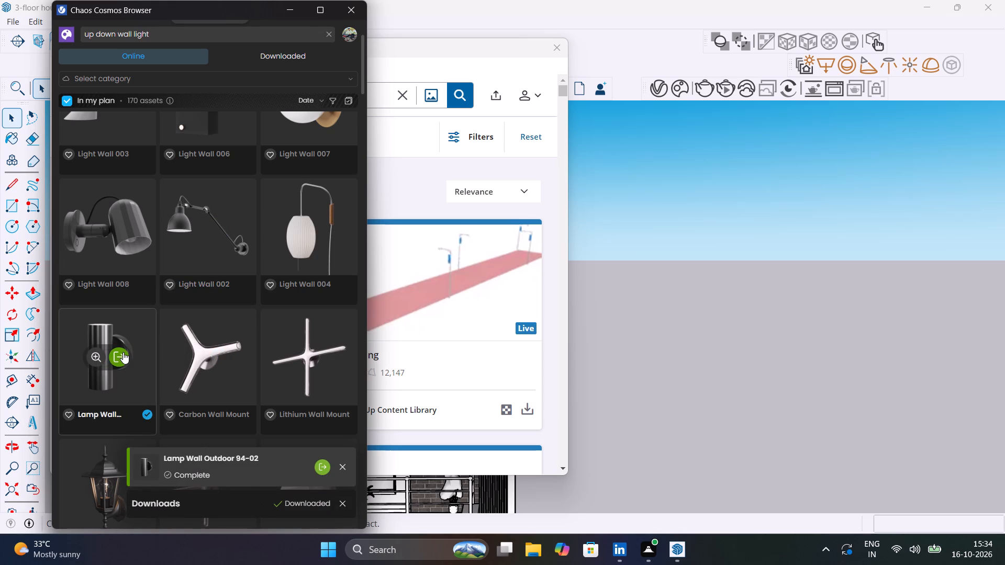
{"action": "left_click", "coordinate": [123, 352]}
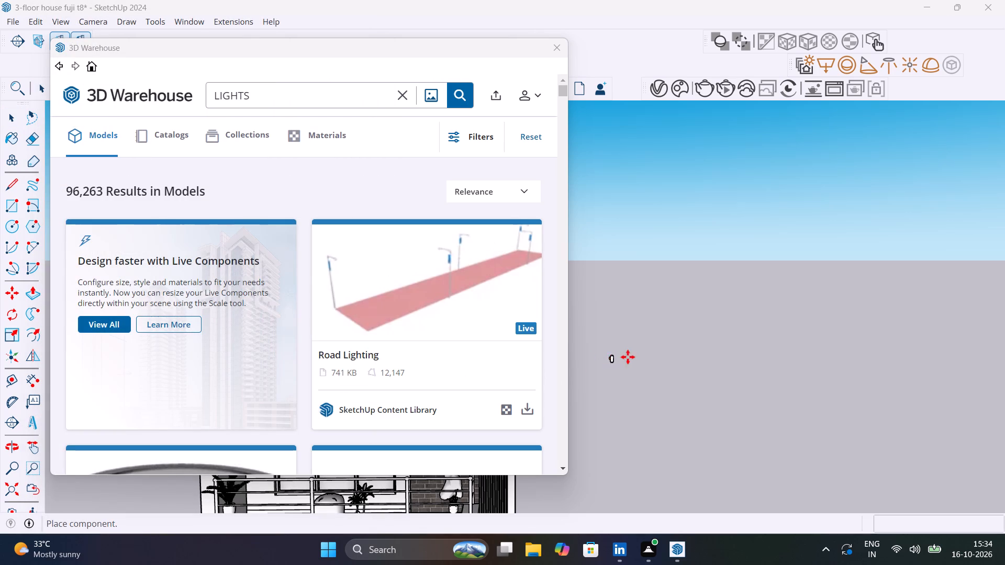
{"action": "scroll", "coordinate": [628, 357], "scroll_direction": "up", "scroll_amount": 9}
{"action": "middle_click_drag", "start_coordinate": [630, 361], "coordinate": [584, 340]}
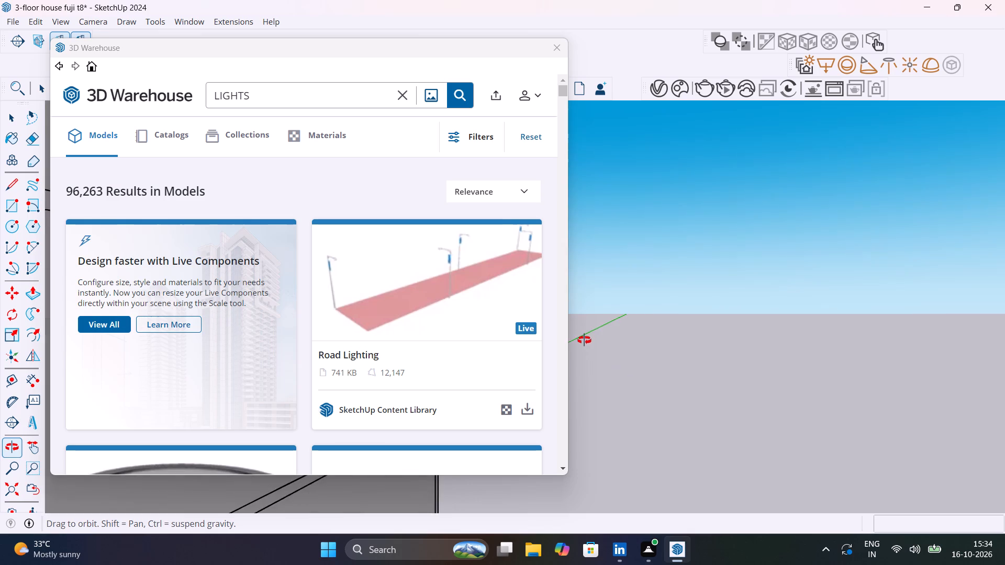
{"action": "middle_click_drag", "start_coordinate": [584, 340], "coordinate": [610, 350]}
{"action": "left_click", "coordinate": [636, 361]}
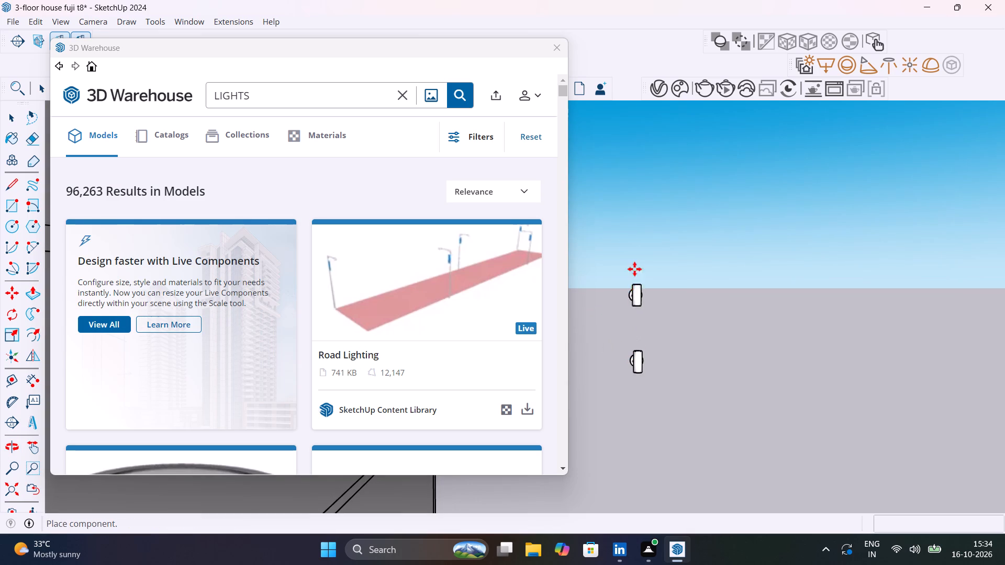
{"action": "key", "text": "Escape"}
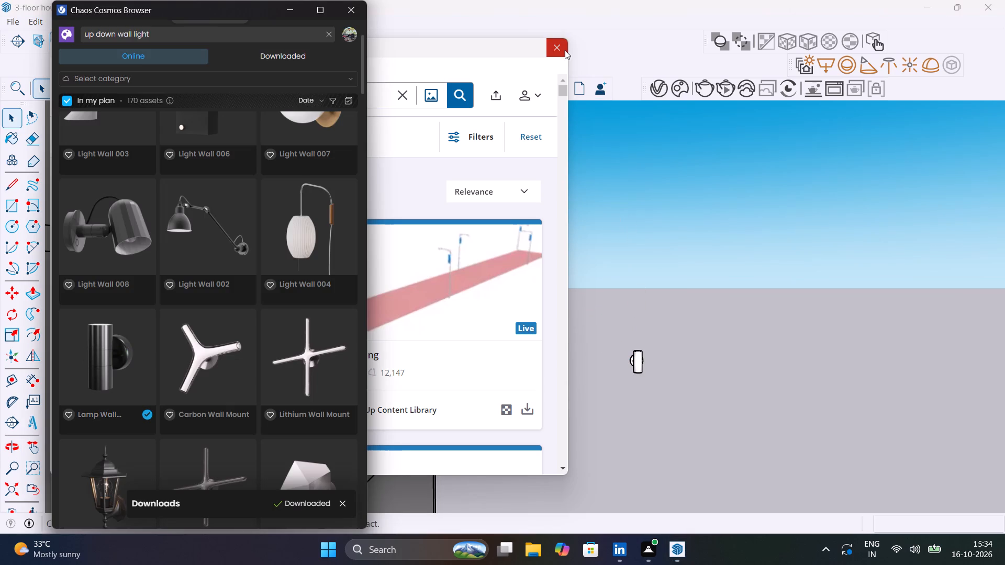
Close 3D Warehouse and the Chaos Cosmos library.
{"action": "left_click", "coordinate": [565, 50]}
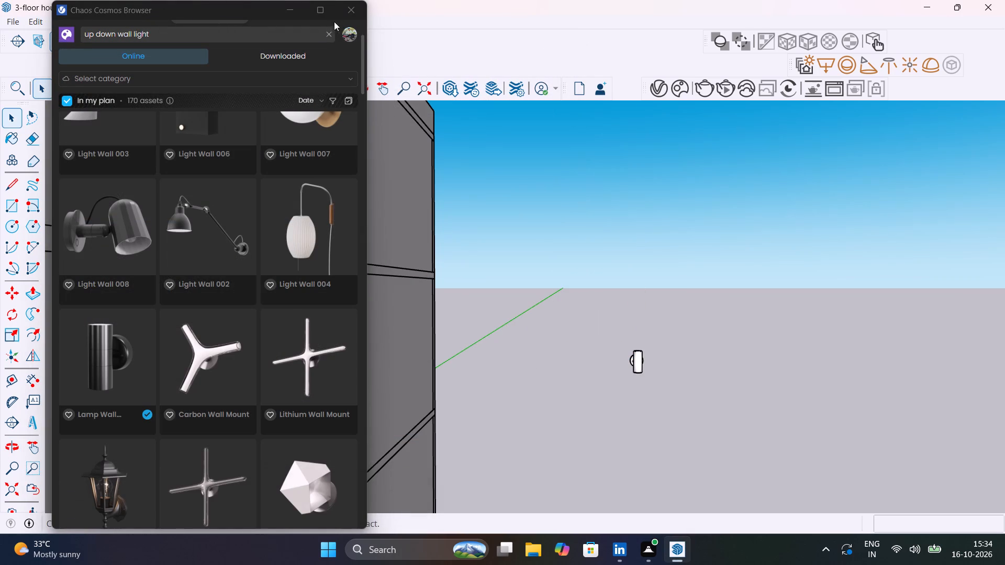
{"action": "left_click", "coordinate": [360, 17]}
Select the outdoor wall lamp placed beside the house.
{"action": "scroll", "coordinate": [392, 301], "scroll_direction": "down", "scroll_amount": 13}
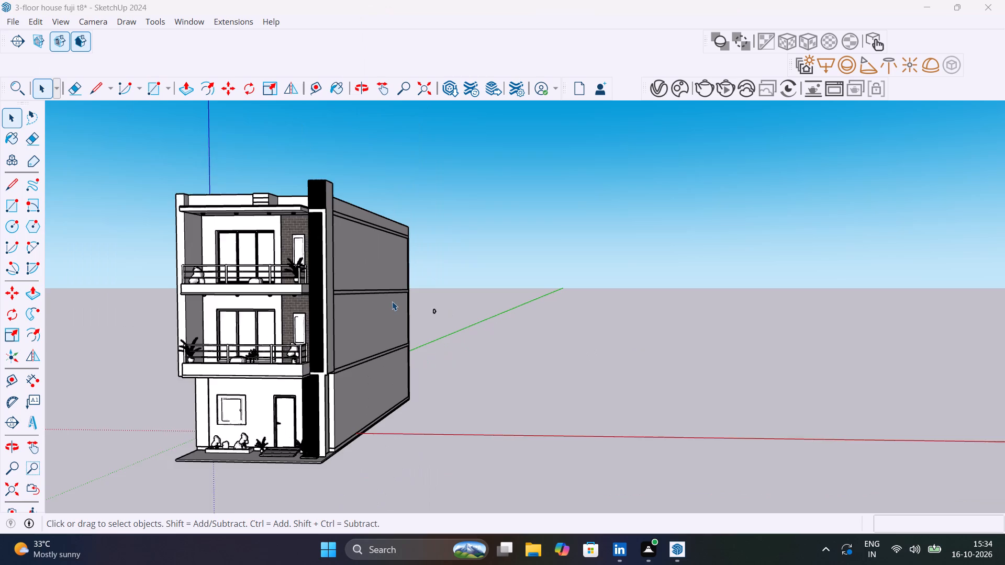
{"action": "scroll", "coordinate": [416, 333], "scroll_direction": "up", "scroll_amount": 9}
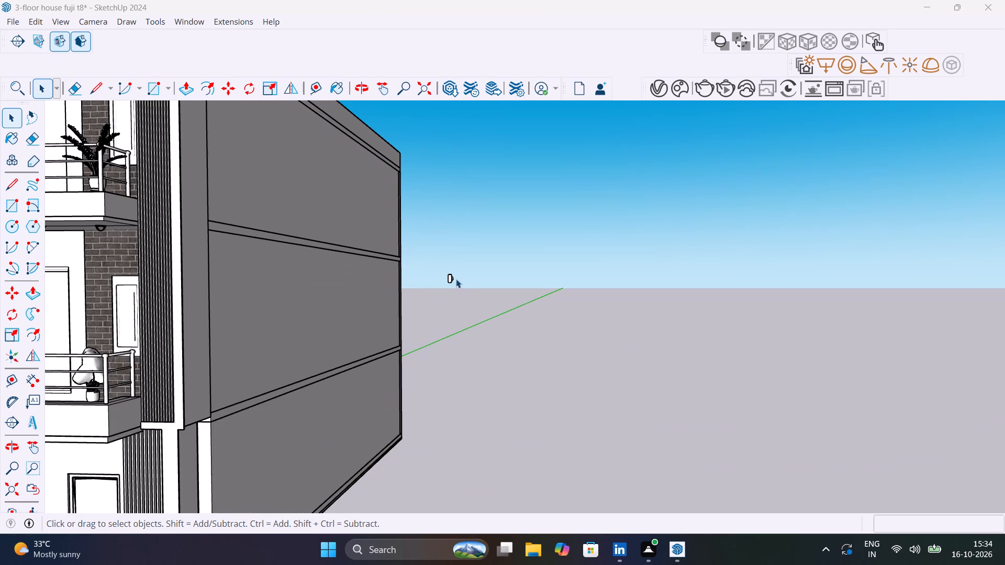
{"action": "scroll", "coordinate": [456, 279], "scroll_direction": "up", "scroll_amount": 13}
{"action": "scroll", "coordinate": [406, 283], "scroll_direction": "down", "scroll_amount": 2}
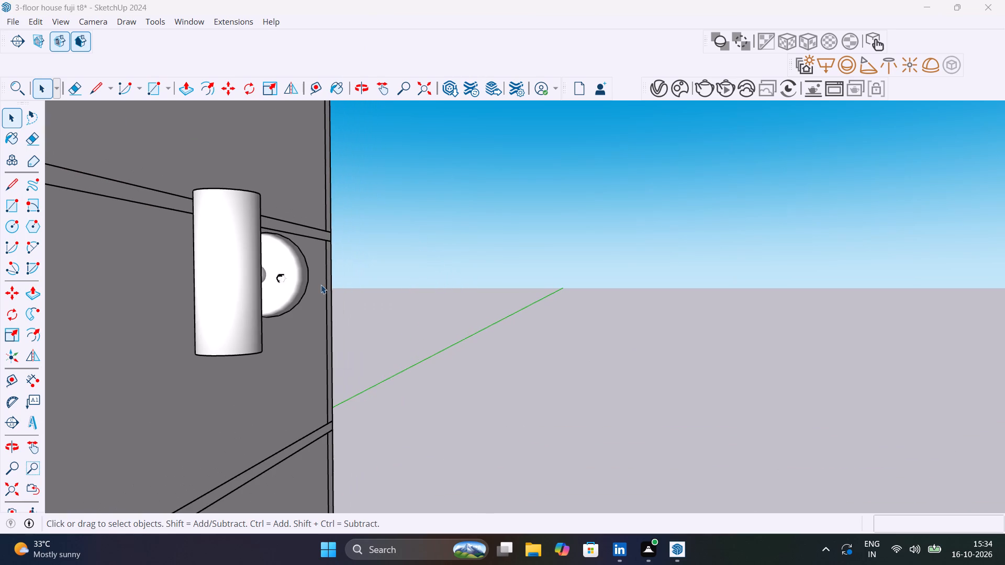
{"action": "left_click", "coordinate": [275, 289]}
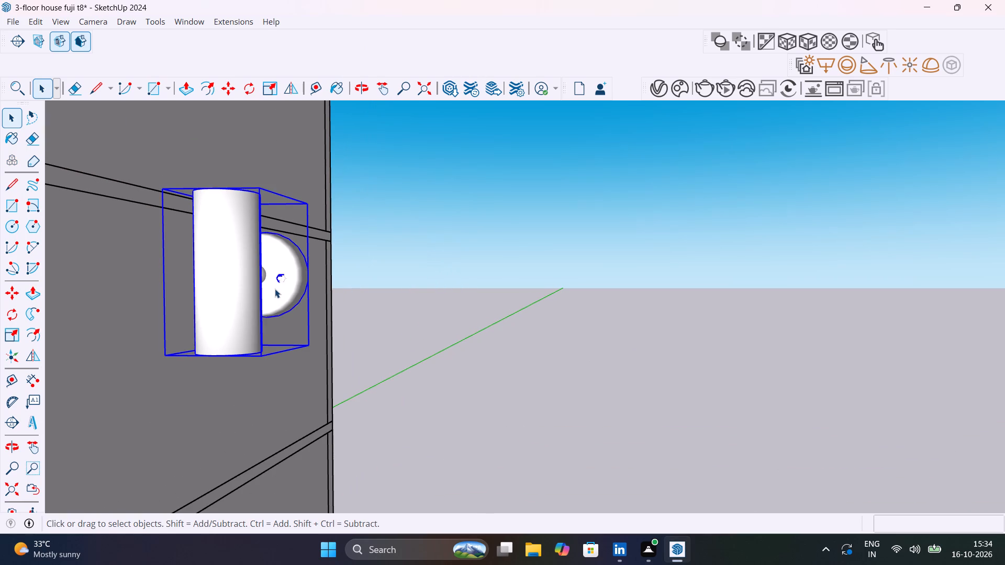
Move the outdoor wall lamp about 19' 3" from the house's side wall towards the slatted panel by the ground-floor door.
{"action": "middle_click_drag", "start_coordinate": [275, 288], "coordinate": [452, 289]}
{"action": "scroll", "coordinate": [452, 290], "scroll_direction": "down", "scroll_amount": 7}
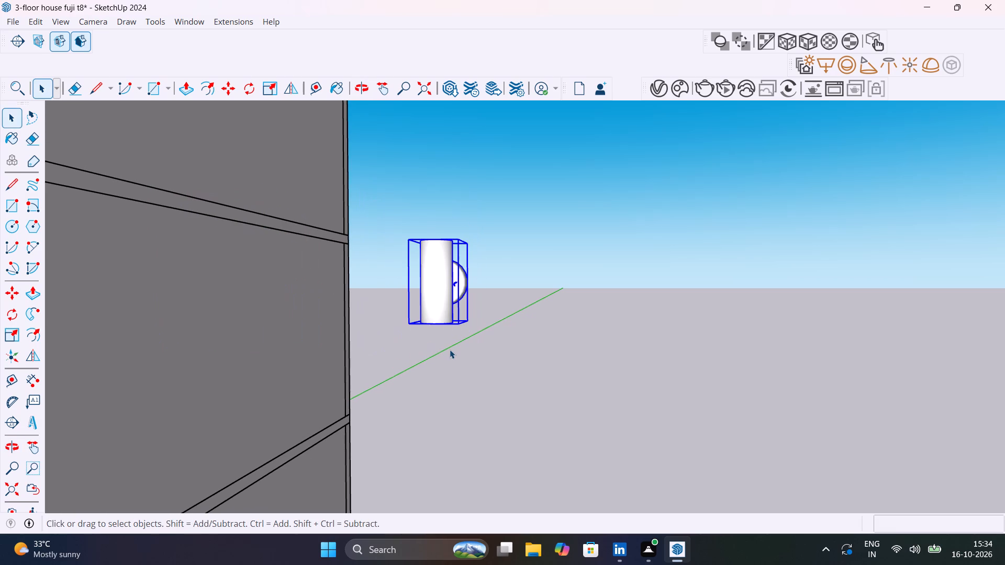
{"action": "key", "text": "m"}
{"action": "left_click", "coordinate": [457, 320]}
{"action": "scroll", "coordinate": [430, 335], "scroll_direction": "down", "scroll_amount": 16}
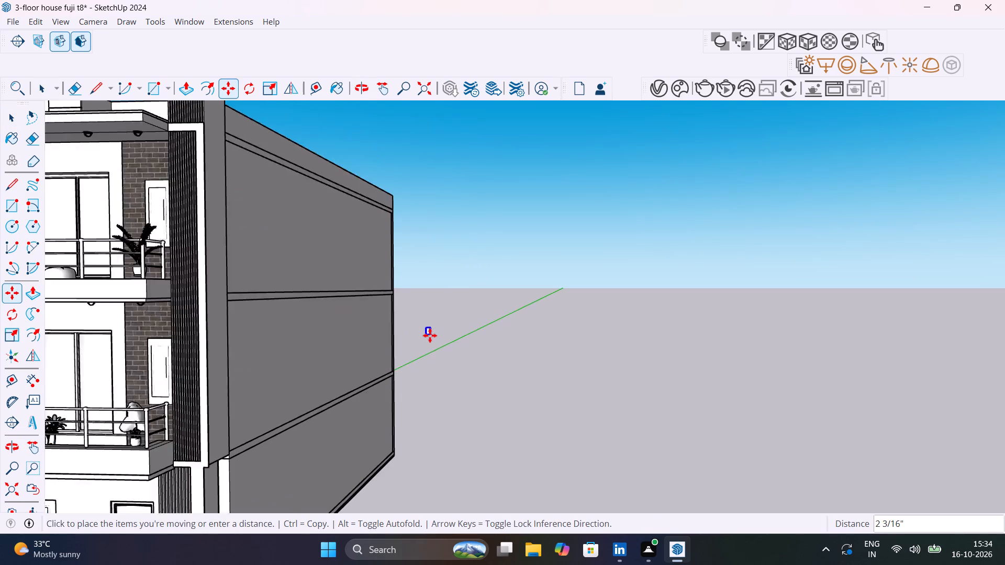
{"action": "scroll", "coordinate": [430, 335], "scroll_direction": "down", "scroll_amount": 4}
{"action": "scroll", "coordinate": [289, 436], "scroll_direction": "up", "scroll_amount": 17}
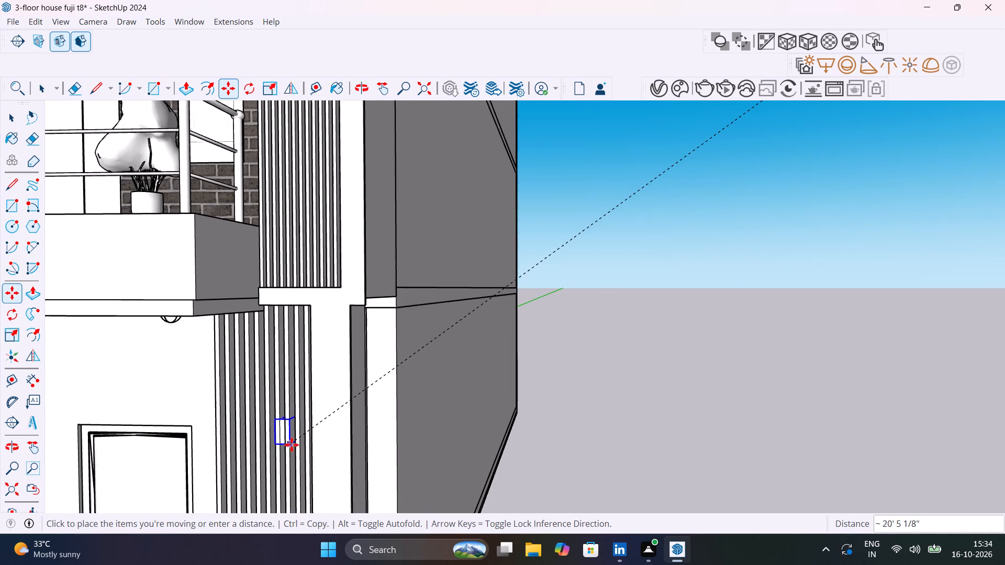
{"action": "middle_click_drag", "start_coordinate": [292, 443], "coordinate": [214, 417], "text": "shift"}
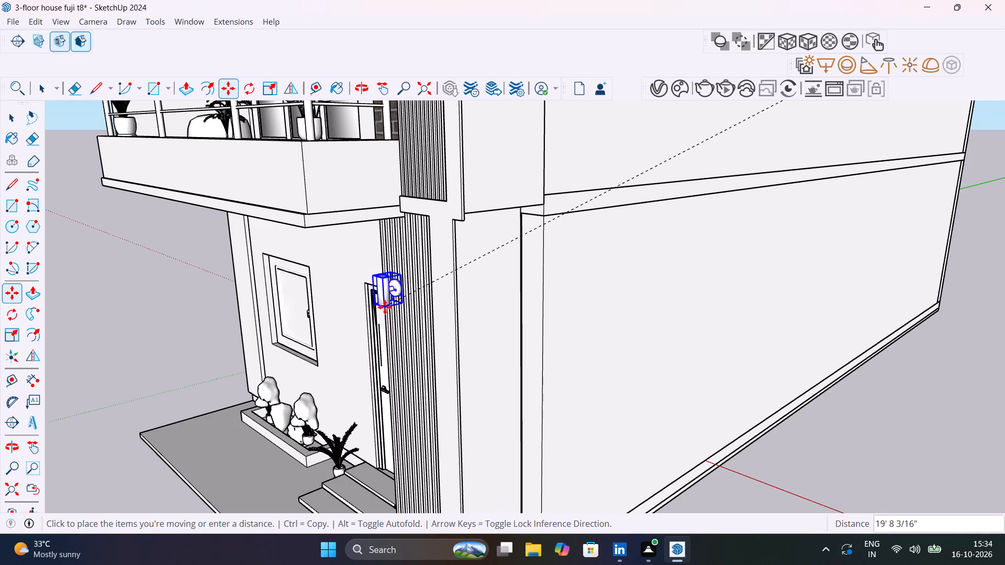
{"action": "scroll", "coordinate": [385, 307], "scroll_direction": "up", "scroll_amount": 12}
{"action": "scroll", "coordinate": [362, 407], "scroll_direction": "down", "scroll_amount": 6}
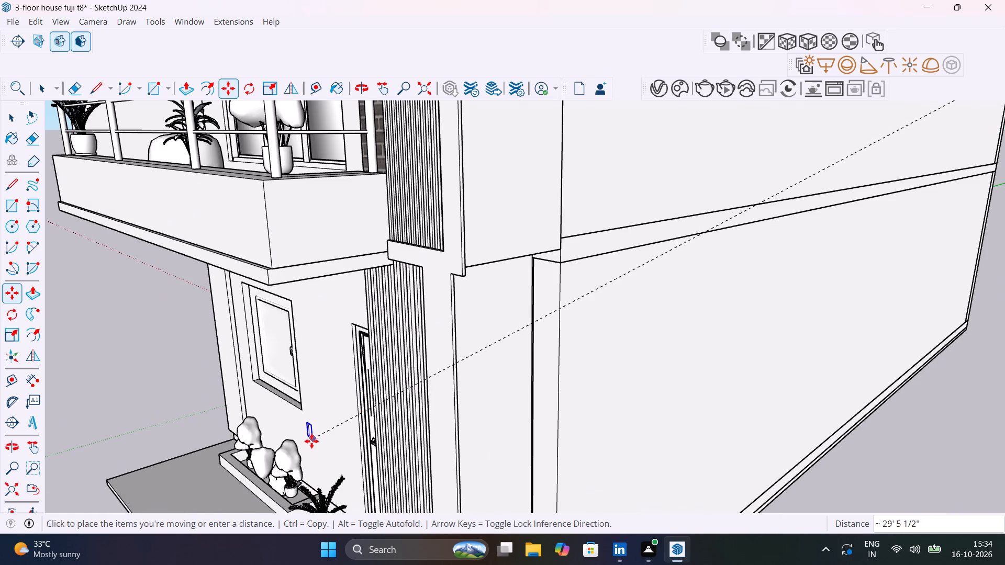
{"action": "left_click", "coordinate": [392, 394]}
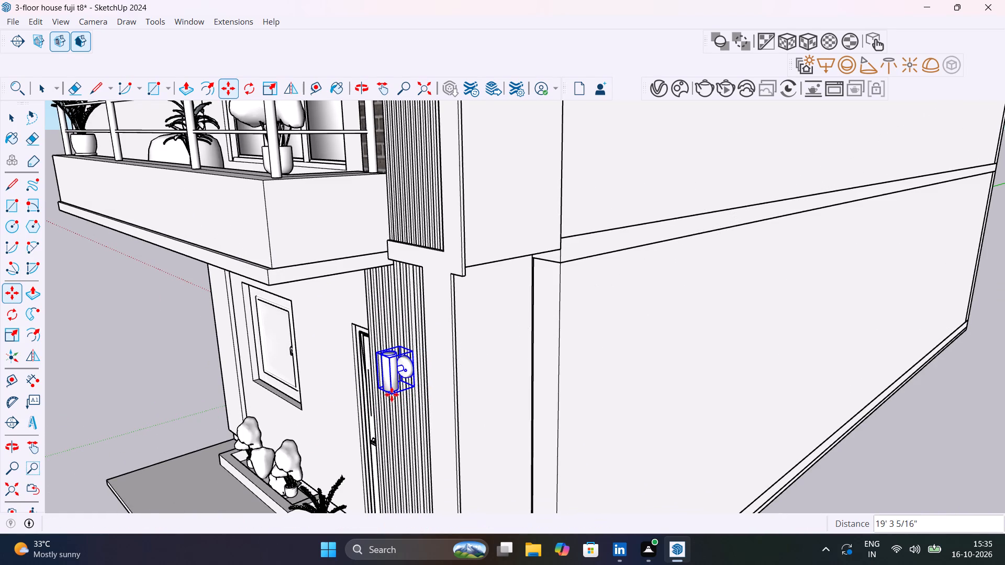
{"action": "scroll", "coordinate": [392, 395], "scroll_direction": "down", "scroll_amount": 1}
{"action": "middle_click_drag", "start_coordinate": [391, 394], "coordinate": [495, 326]}
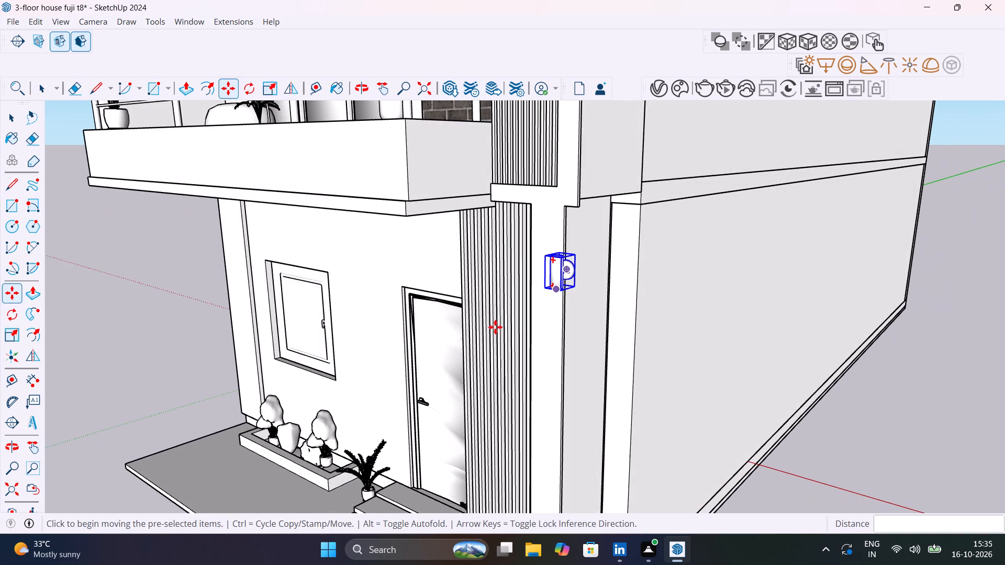
Move the lamp onto the face of the ground-floor slatted panel beside the entrance door.
{"action": "key", "text": "space"}
{"action": "scroll", "coordinate": [563, 281], "scroll_direction": "up", "scroll_amount": 4}
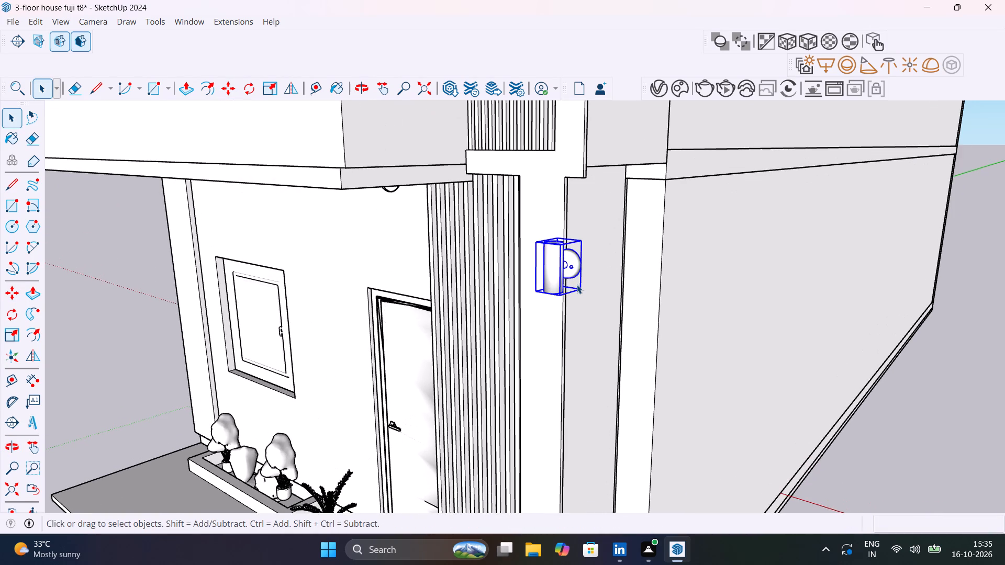
{"action": "key", "text": "n"}
{"action": "key", "text": "m"}
{"action": "left_click", "coordinate": [579, 292]}
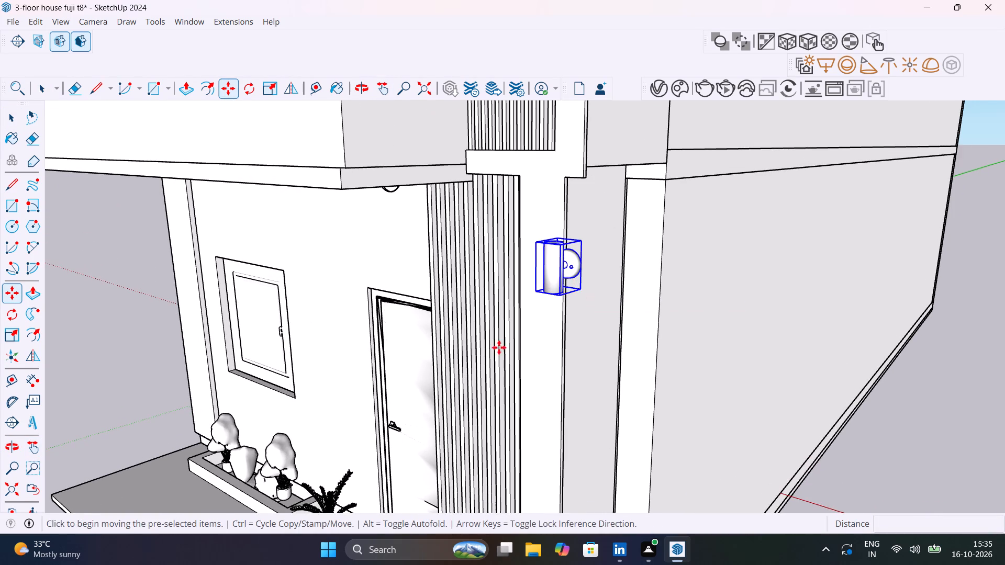
{"action": "scroll", "coordinate": [473, 336], "scroll_direction": "up", "scroll_amount": 14}
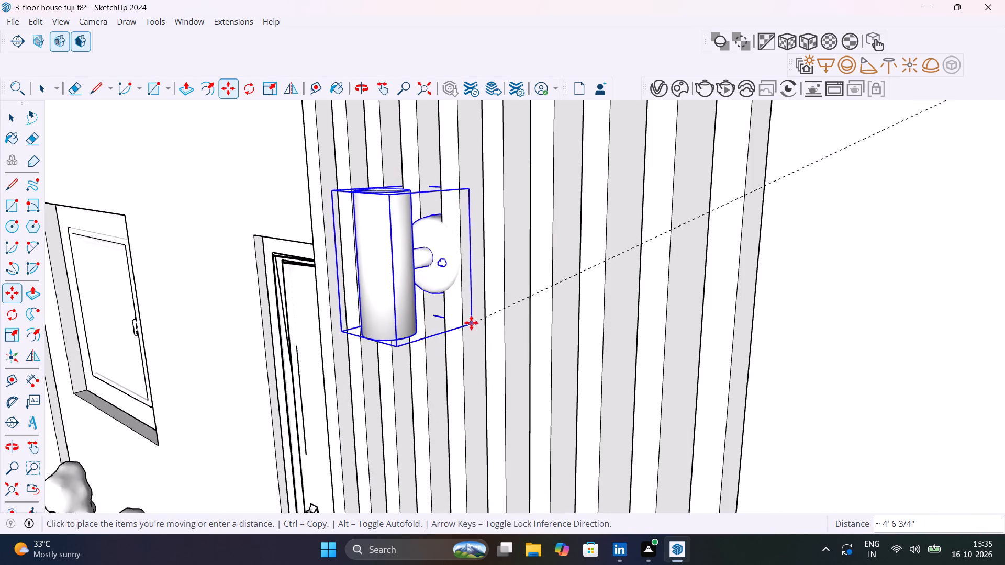
{"action": "left_click", "coordinate": [464, 327]}
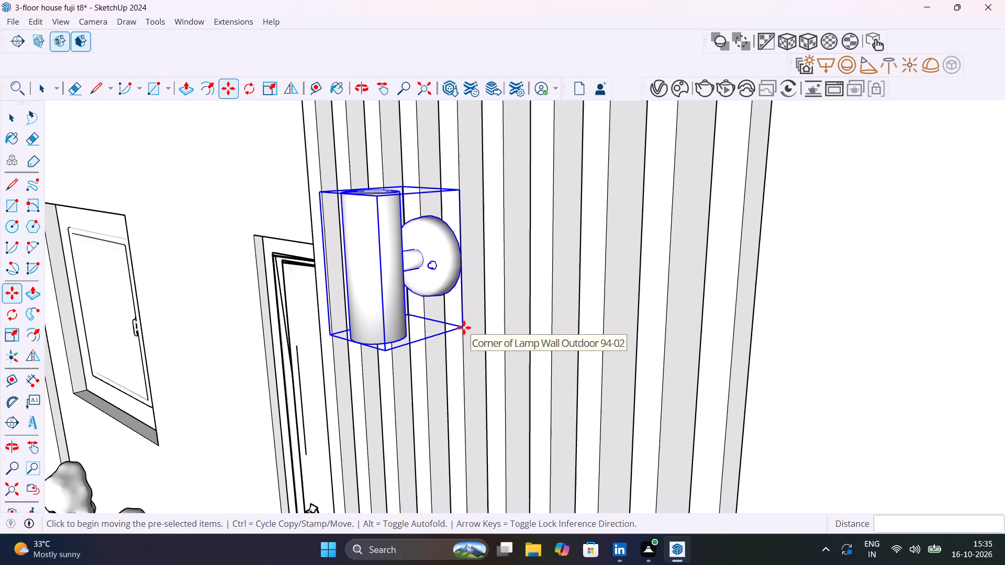
Stretch the wall lamp's height with the Scale tool by a factor of about 1.28.
{"action": "middle_click_drag", "start_coordinate": [411, 300], "coordinate": [509, 91]}
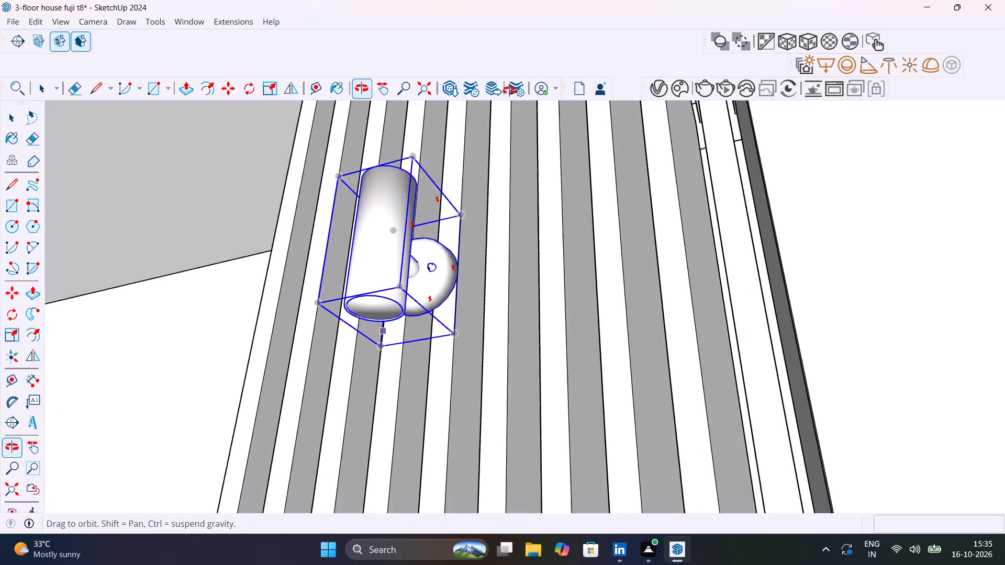
{"action": "middle_click_drag", "start_coordinate": [509, 91], "coordinate": [421, 328]}
{"action": "scroll", "coordinate": [428, 278], "scroll_direction": "down", "scroll_amount": 10}
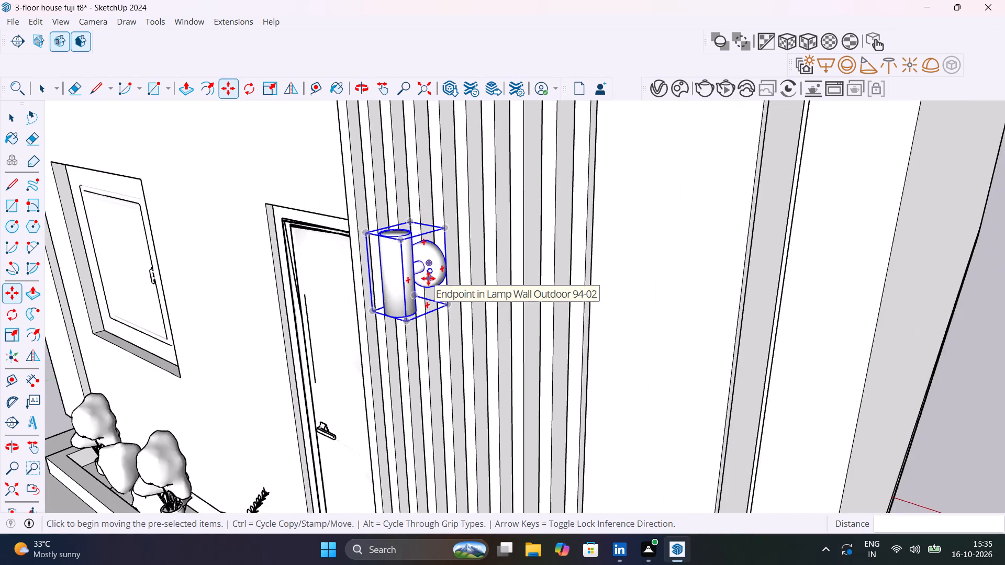
{"action": "scroll", "coordinate": [428, 278], "scroll_direction": "down", "scroll_amount": 10}
{"action": "scroll", "coordinate": [428, 276], "scroll_direction": "up", "scroll_amount": 15}
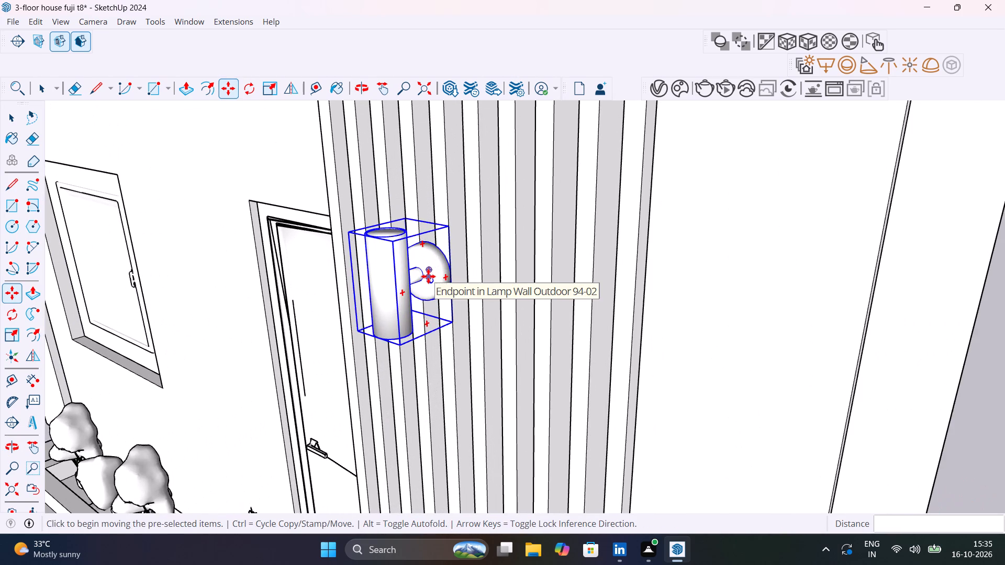
{"action": "key", "text": "s"}
{"action": "left_click", "coordinate": [404, 225]}
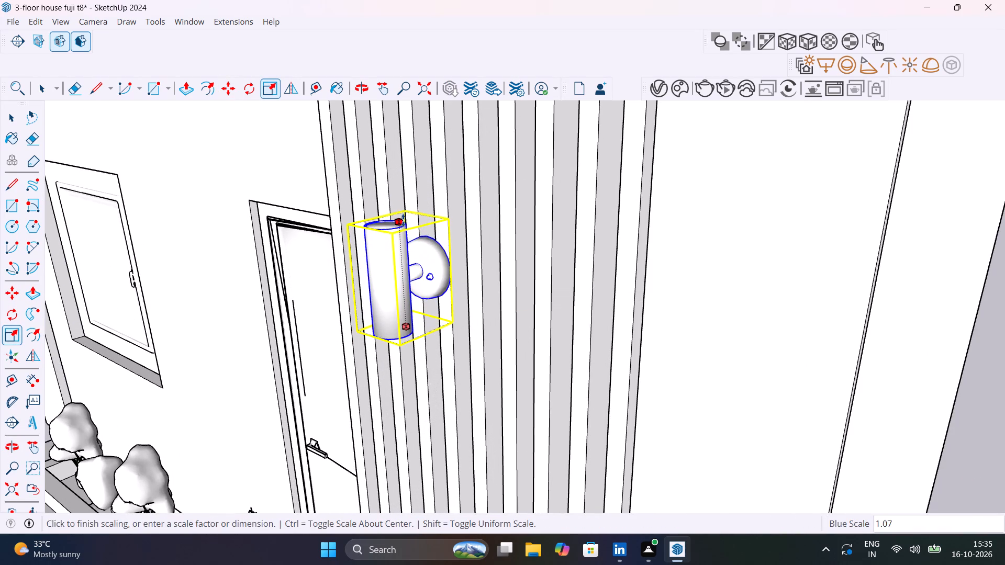
{"action": "left_click", "coordinate": [403, 200]}
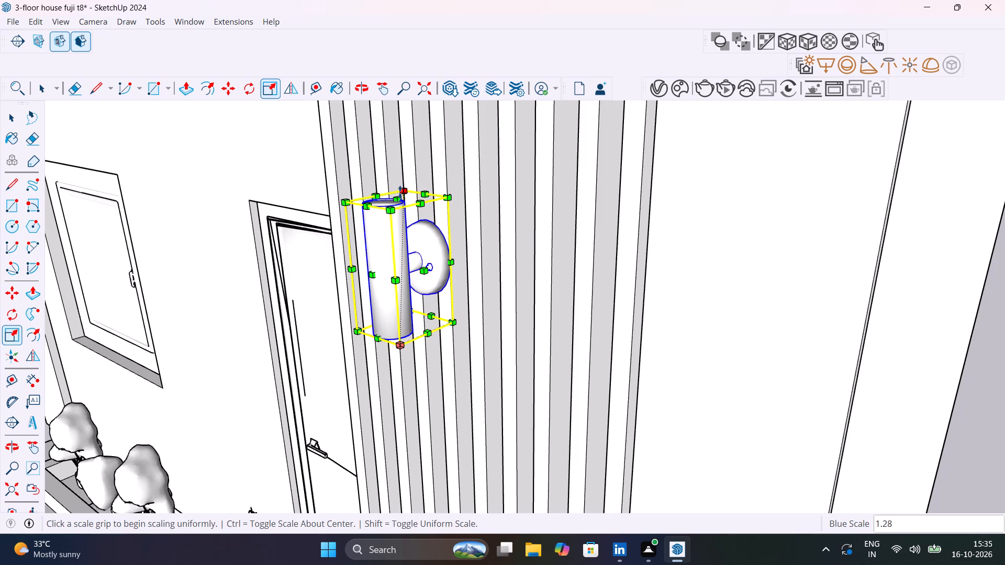
Enlarge the wall lamp uniformly from its lower corner and deselect it.
{"action": "left_click", "coordinate": [400, 345]}
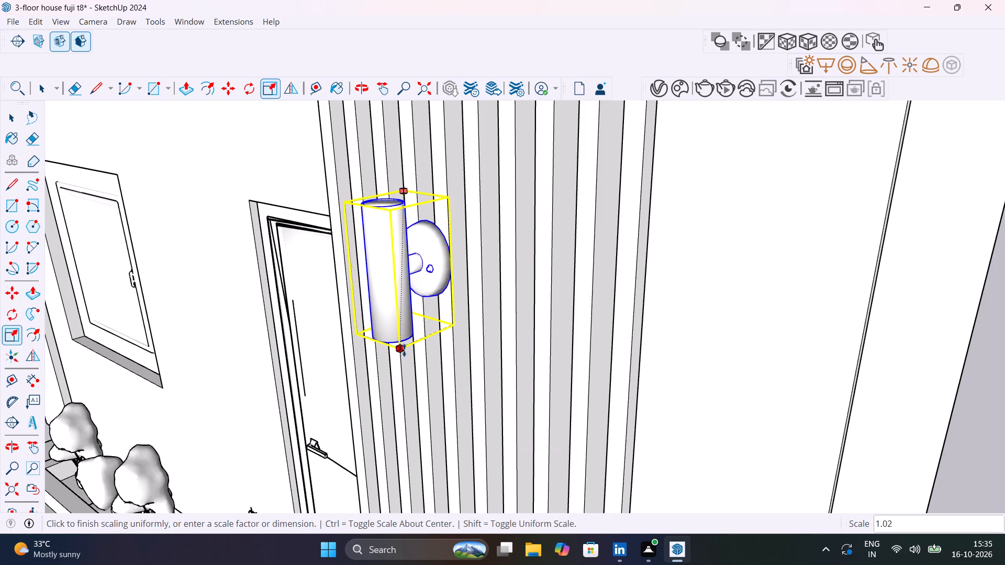
{"action": "left_click", "coordinate": [415, 370]}
{"action": "type", "text": "CV"}
{"action": "key", "text": "space"}
{"action": "scroll", "coordinate": [417, 359], "scroll_direction": "down", "scroll_amount": 18}
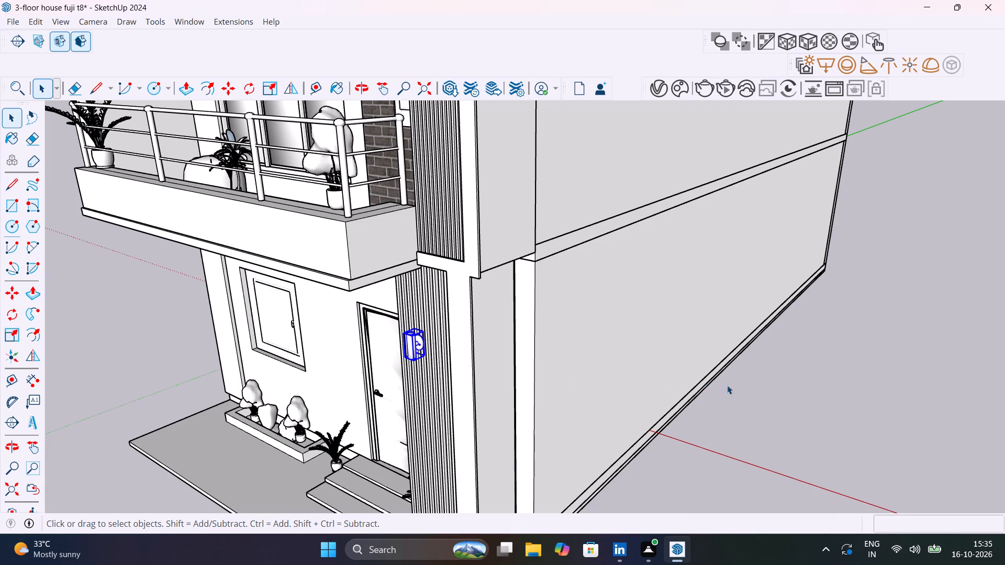
{"action": "left_click", "coordinate": [773, 400]}
Move the wall lamp about 4" sideways across the ground-floor slatted panel, away from the door, and deselect it.
{"action": "middle_click_drag", "start_coordinate": [521, 374], "coordinate": [583, 315]}
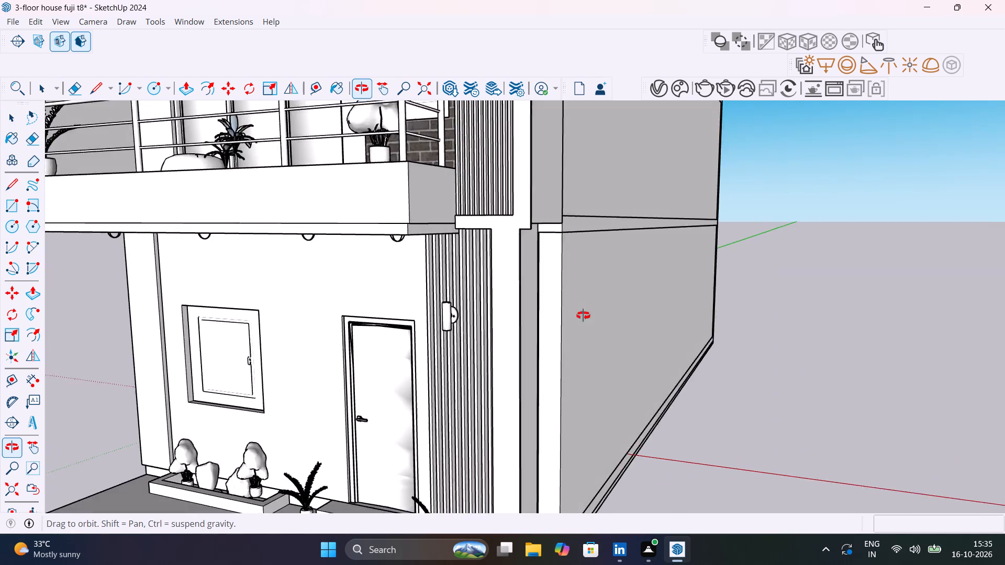
{"action": "middle_click_drag", "start_coordinate": [583, 315], "coordinate": [543, 329]}
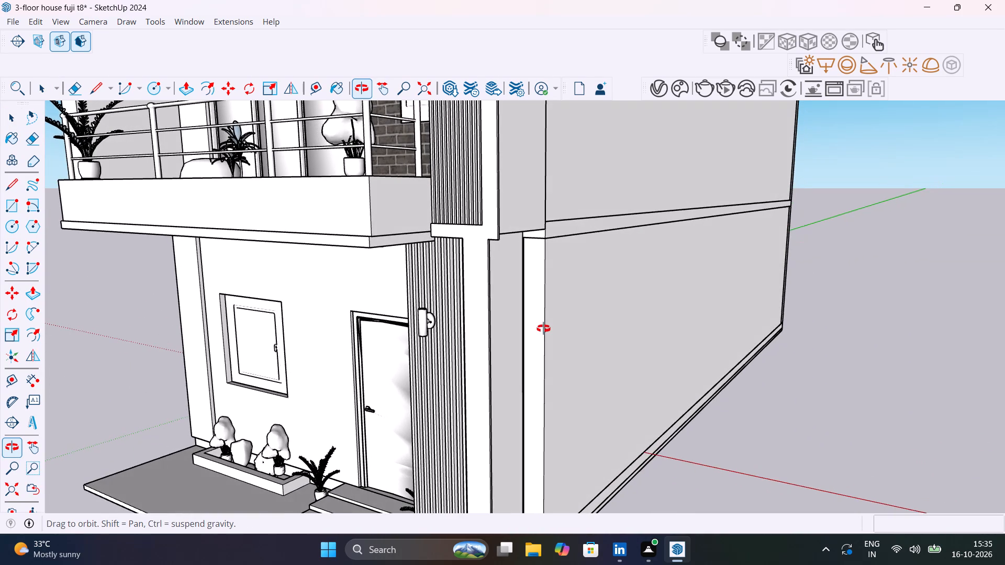
{"action": "middle_click_drag", "start_coordinate": [543, 329], "coordinate": [677, 343]}
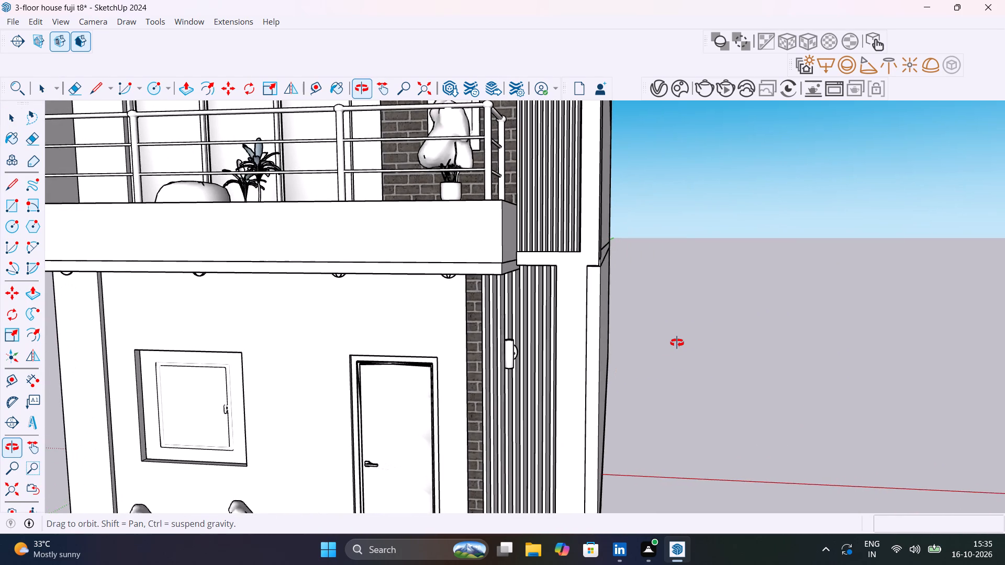
{"action": "middle_click_drag", "start_coordinate": [677, 343], "coordinate": [703, 298]}
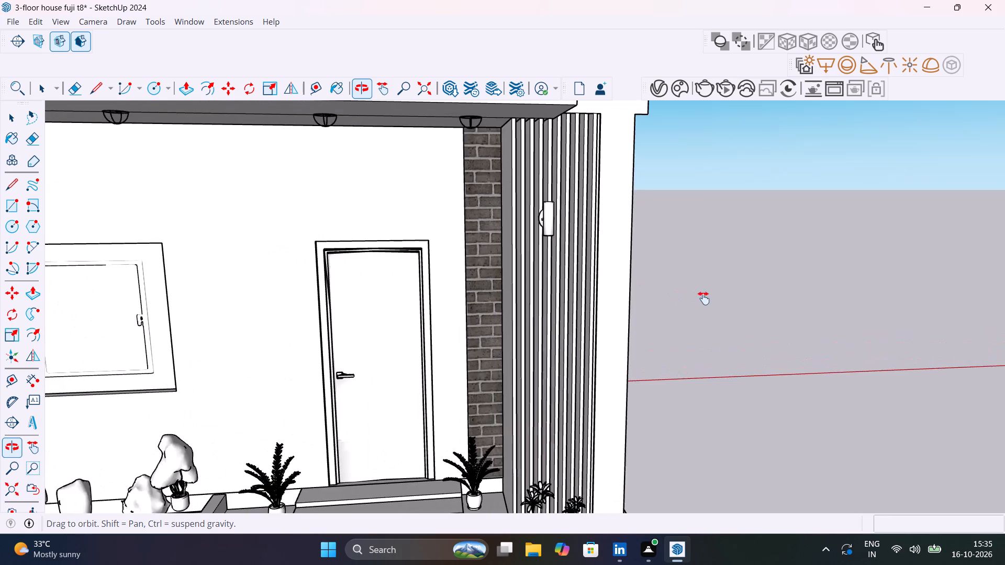
{"action": "middle_click_drag", "start_coordinate": [703, 298], "coordinate": [665, 316]}
{"action": "left_click", "coordinate": [542, 232]}
{"action": "scroll", "coordinate": [542, 232], "scroll_direction": "up", "scroll_amount": 4}
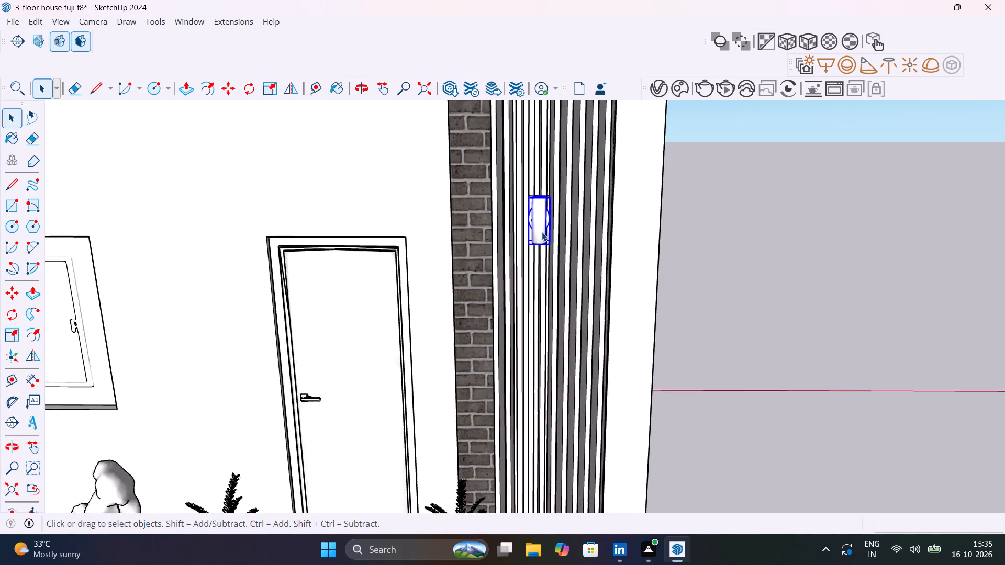
{"action": "scroll", "coordinate": [542, 232], "scroll_direction": "up", "scroll_amount": 9}
{"action": "key", "text": "m"}
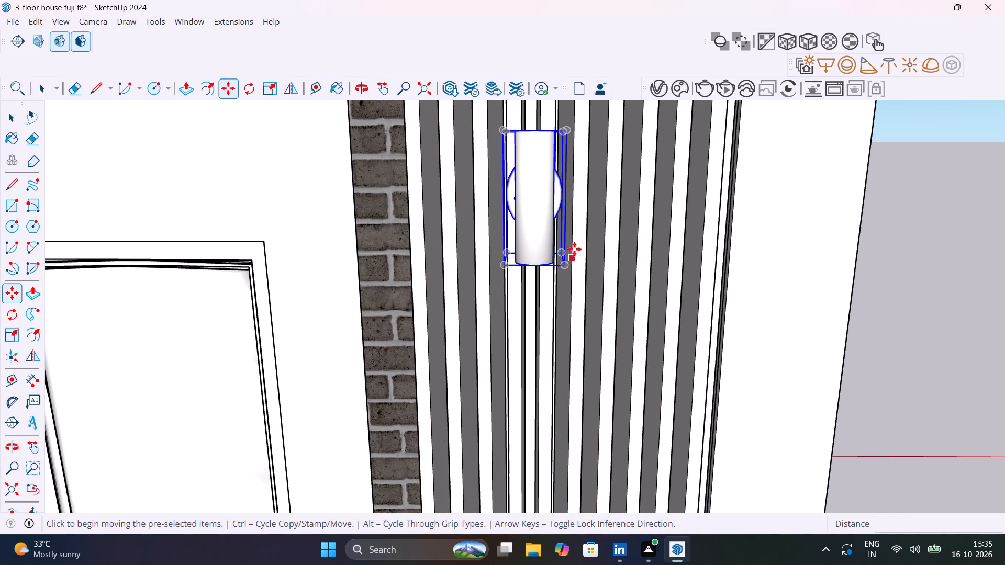
{"action": "middle_click_drag", "start_coordinate": [559, 236], "coordinate": [420, 204]}
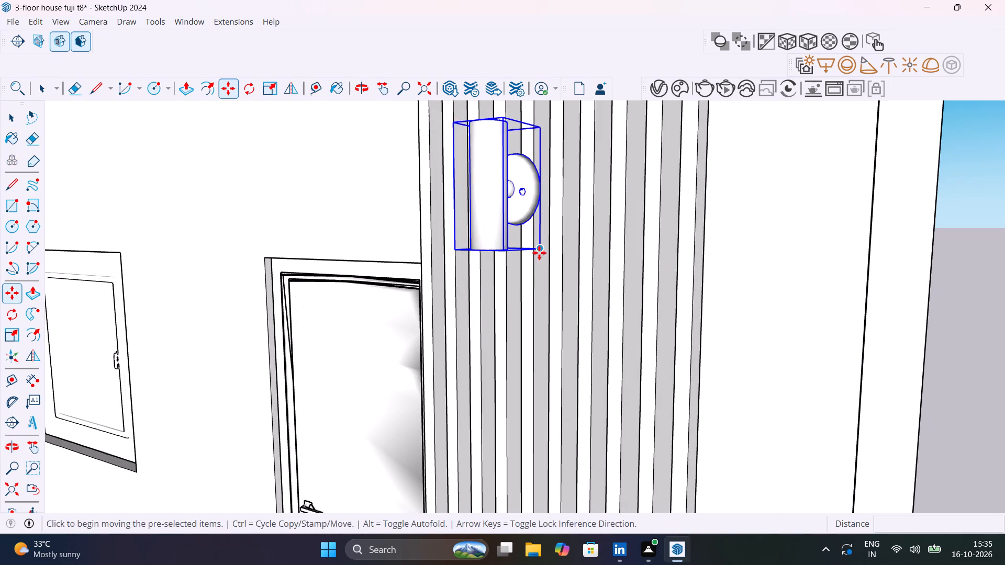
{"action": "left_click", "coordinate": [539, 252]}
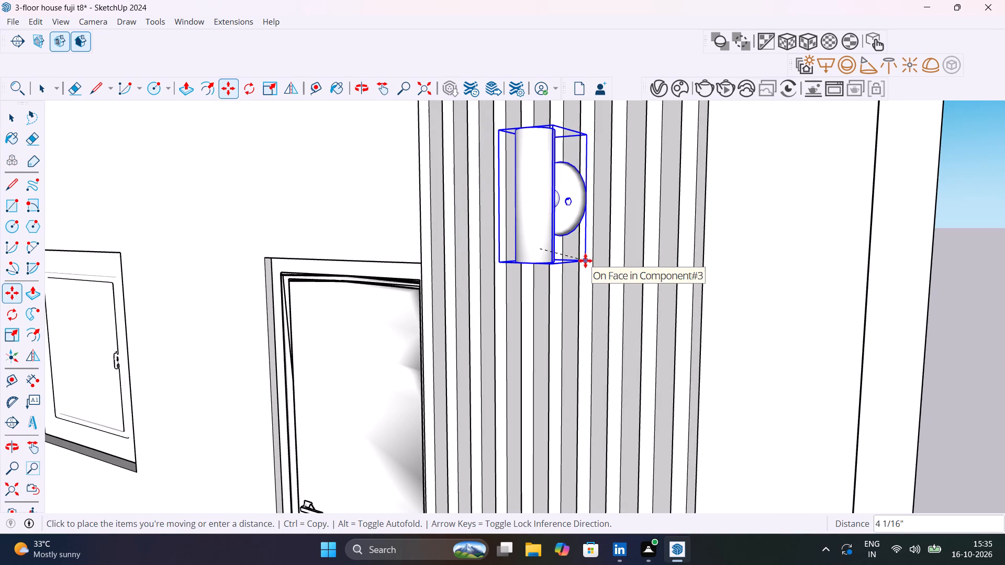
{"action": "left_click", "coordinate": [590, 262]}
{"action": "scroll", "coordinate": [517, 293], "scroll_direction": "down", "scroll_amount": 11}
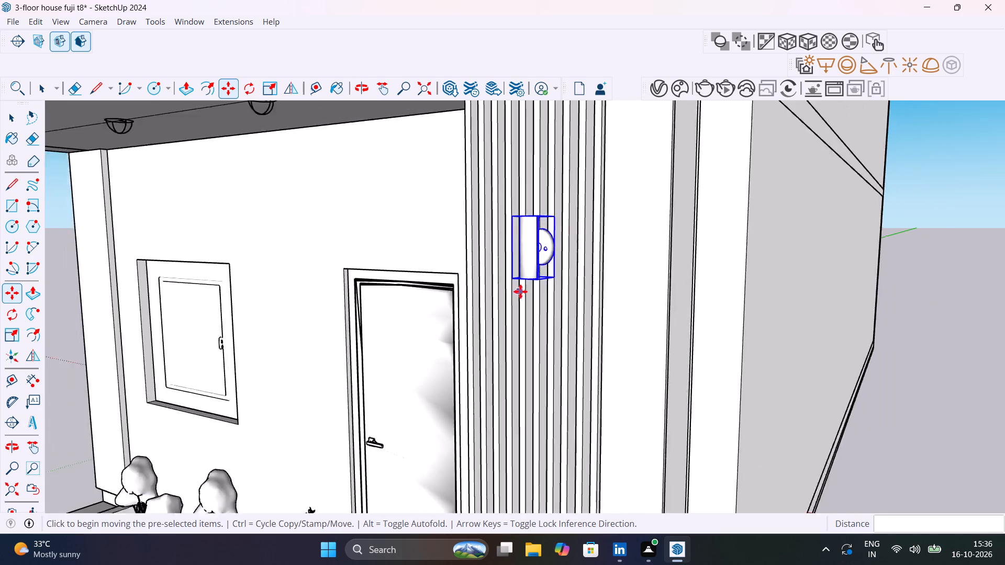
{"action": "scroll", "coordinate": [520, 291], "scroll_direction": "down", "scroll_amount": 3}
{"action": "key", "text": "space"}
{"action": "left_click", "coordinate": [866, 361]}
Copy the ground-floor wall lamp about 9' 4" up onto the slatted panel beside the first-floor balcony.
{"action": "middle_click_drag", "start_coordinate": [606, 305], "coordinate": [718, 330]}
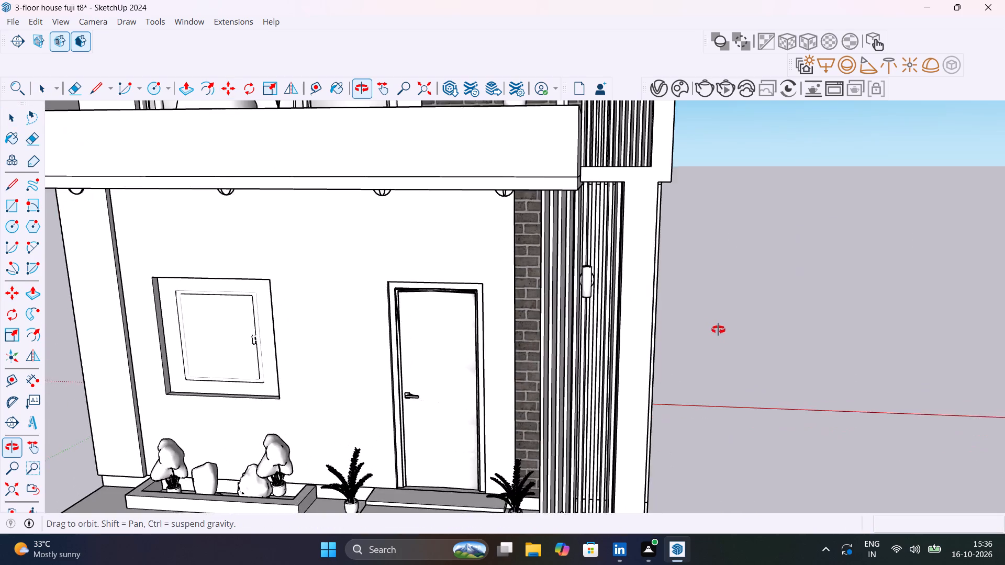
{"action": "middle_click_drag", "start_coordinate": [718, 330], "coordinate": [597, 457]}
{"action": "scroll", "coordinate": [423, 378], "scroll_direction": "up", "scroll_amount": 10}
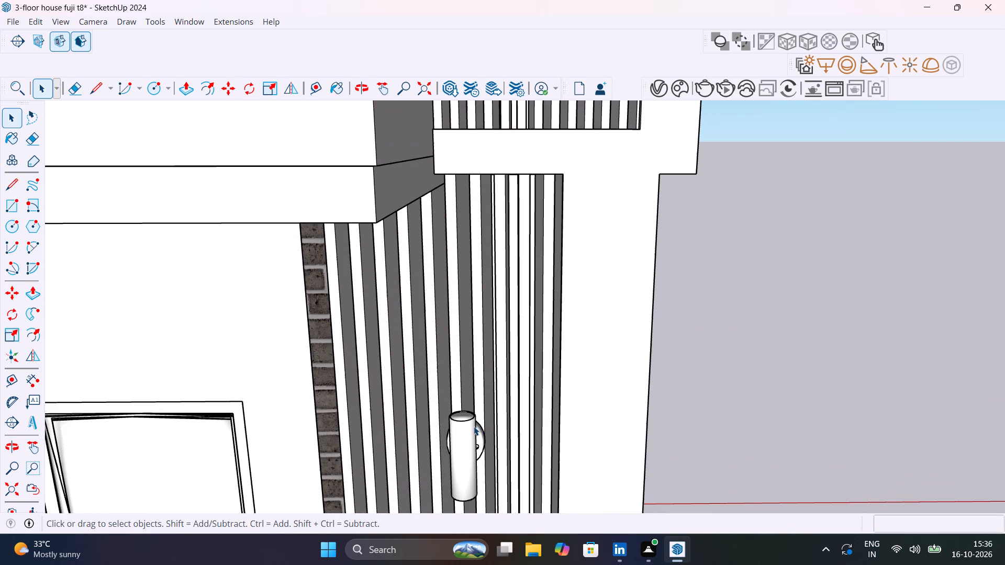
{"action": "left_click", "coordinate": [474, 427]}
{"action": "key", "text": "m"}
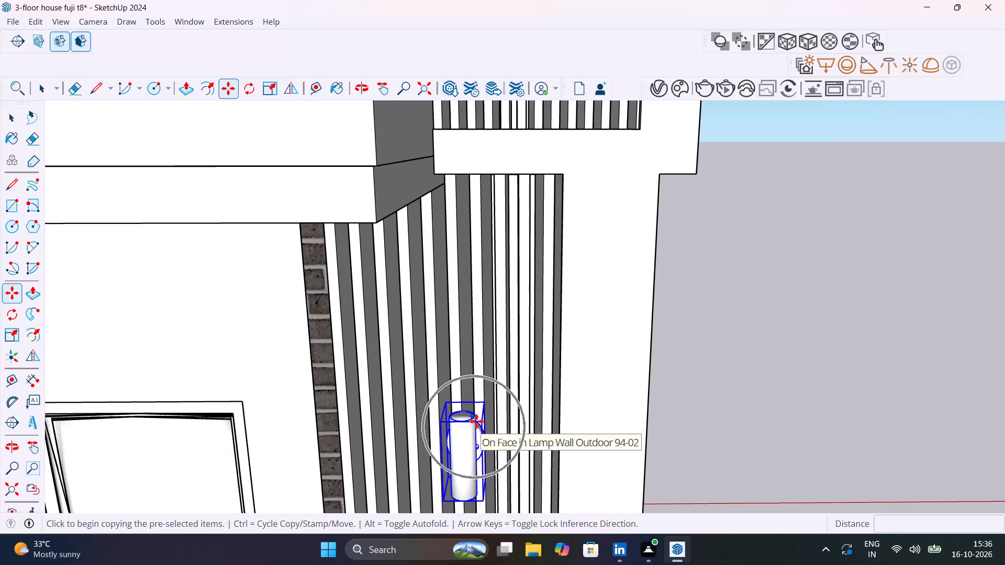
{"action": "left_click", "coordinate": [486, 398]}
{"action": "scroll", "coordinate": [495, 325], "scroll_direction": "down", "scroll_amount": 15}
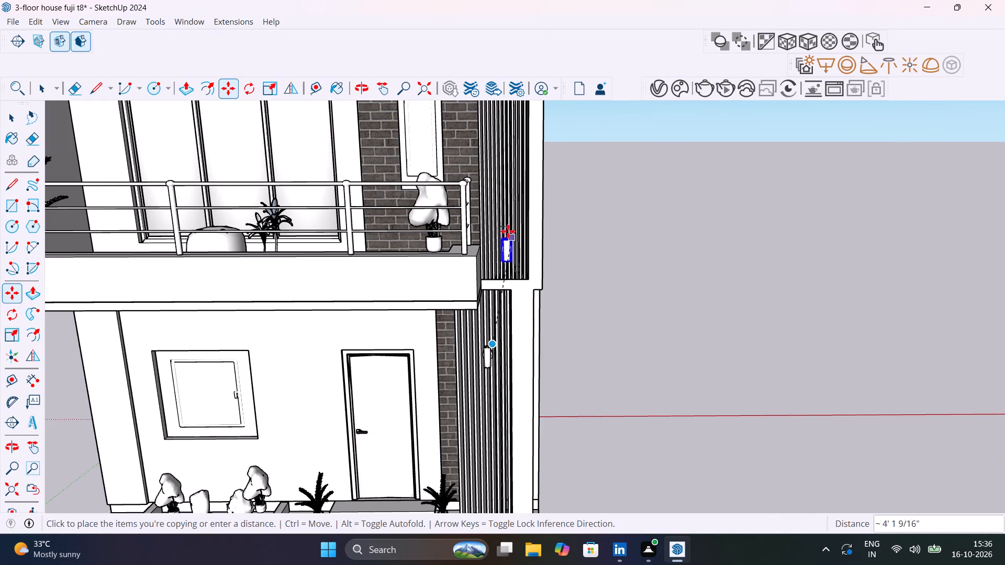
{"action": "scroll", "coordinate": [507, 193], "scroll_direction": "up", "scroll_amount": 16}
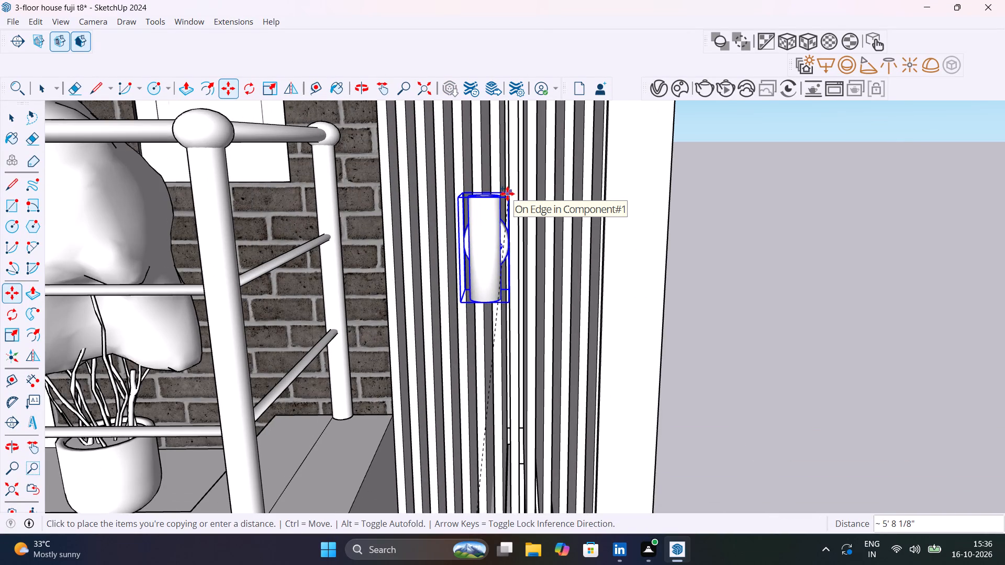
{"action": "scroll", "coordinate": [510, 164], "scroll_direction": "down", "scroll_amount": 13}
{"action": "middle_click_drag", "start_coordinate": [510, 173], "coordinate": [477, 277]}
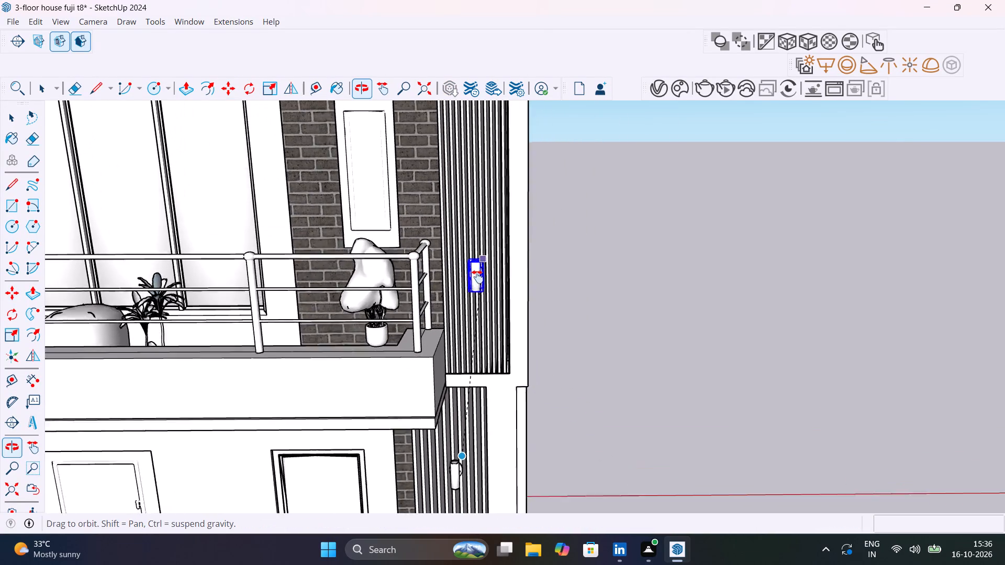
{"action": "middle_click_drag", "start_coordinate": [477, 277], "coordinate": [454, 376]}
{"action": "left_click", "coordinate": [452, 236]}
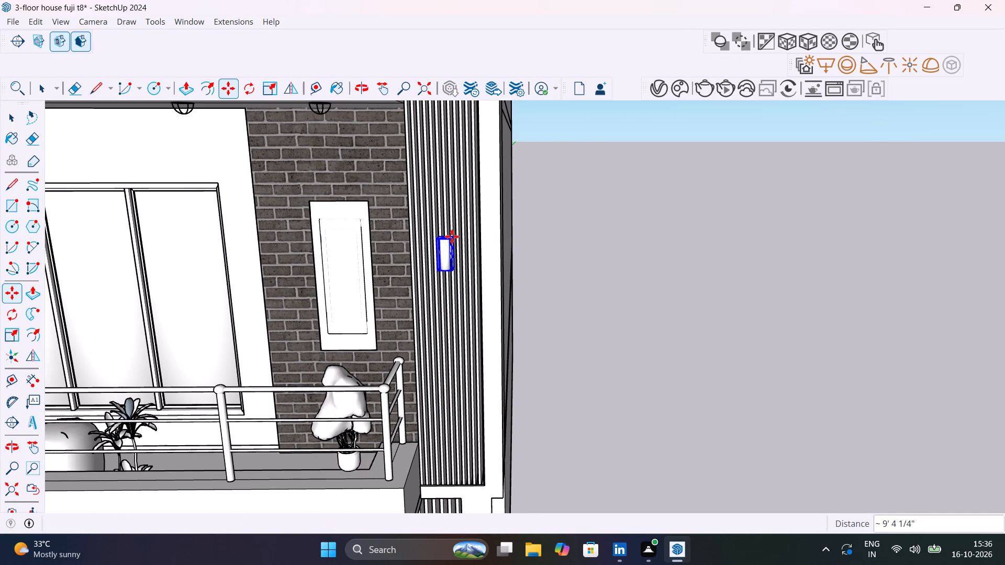
{"action": "scroll", "coordinate": [461, 192], "scroll_direction": "down", "scroll_amount": 7}
{"action": "middle_click_drag", "start_coordinate": [462, 196], "coordinate": [462, 247], "text": "shift"}
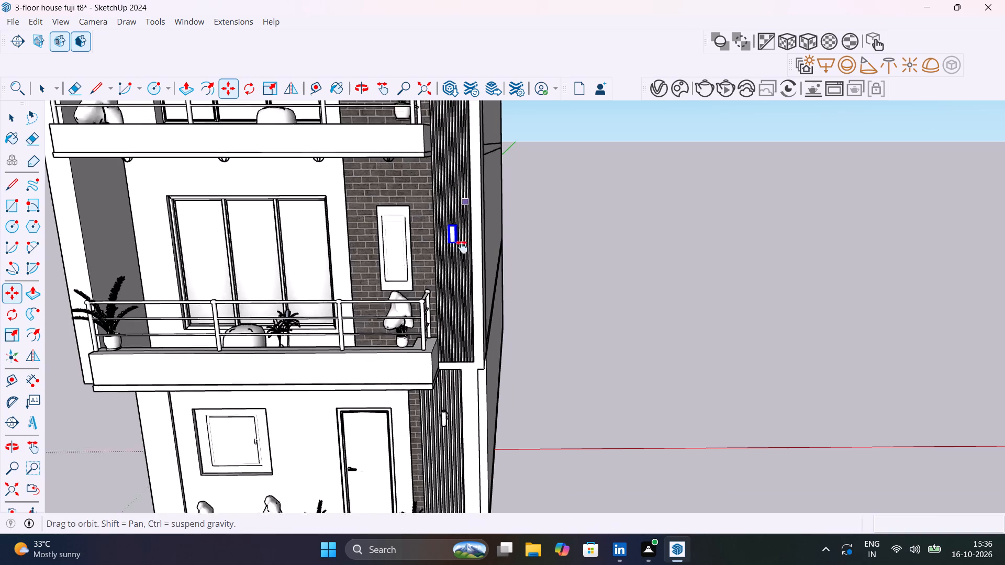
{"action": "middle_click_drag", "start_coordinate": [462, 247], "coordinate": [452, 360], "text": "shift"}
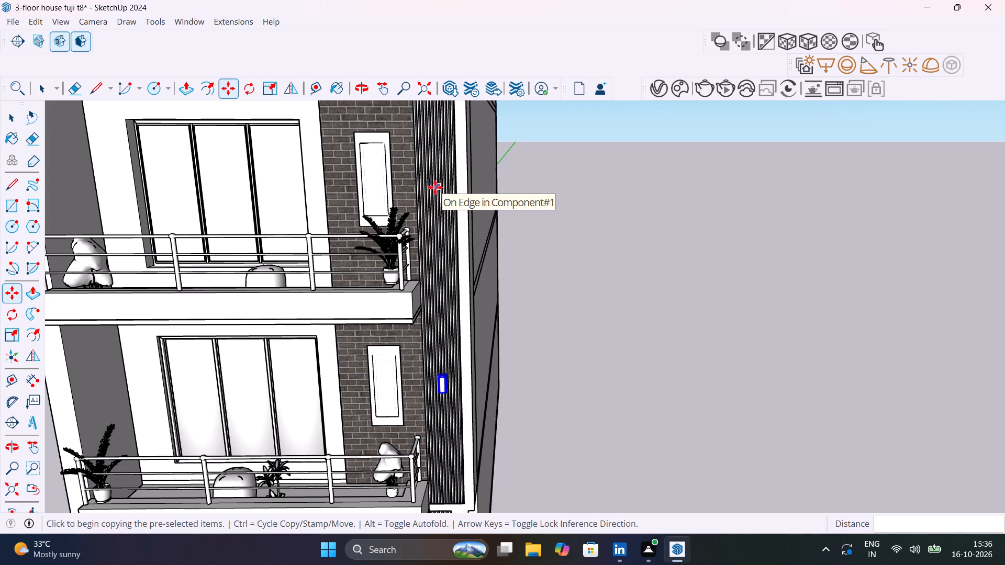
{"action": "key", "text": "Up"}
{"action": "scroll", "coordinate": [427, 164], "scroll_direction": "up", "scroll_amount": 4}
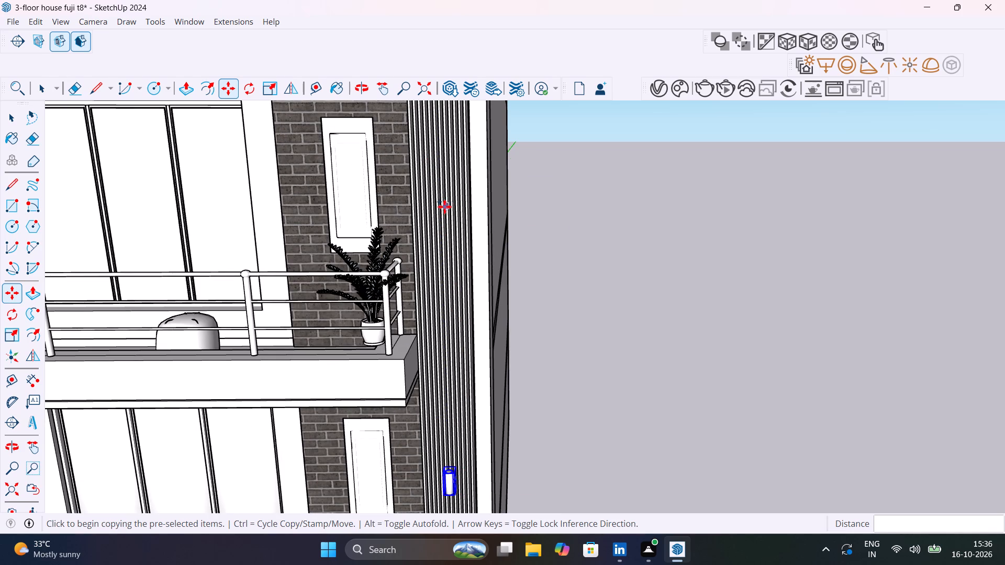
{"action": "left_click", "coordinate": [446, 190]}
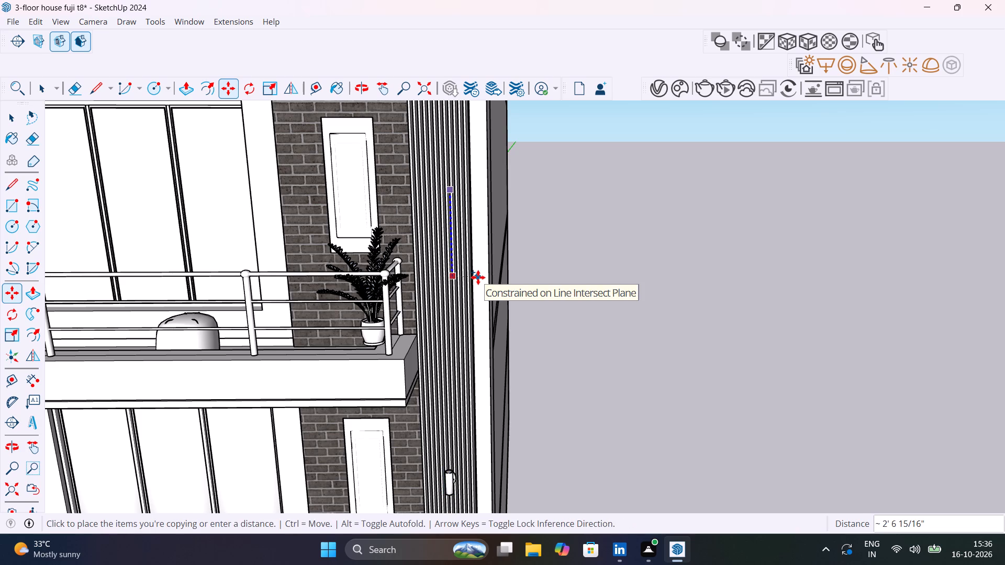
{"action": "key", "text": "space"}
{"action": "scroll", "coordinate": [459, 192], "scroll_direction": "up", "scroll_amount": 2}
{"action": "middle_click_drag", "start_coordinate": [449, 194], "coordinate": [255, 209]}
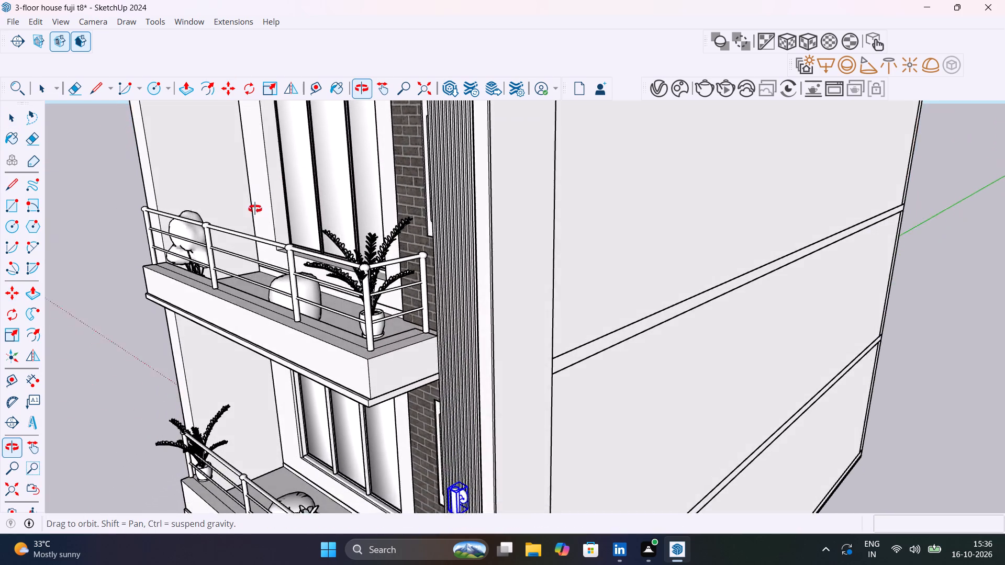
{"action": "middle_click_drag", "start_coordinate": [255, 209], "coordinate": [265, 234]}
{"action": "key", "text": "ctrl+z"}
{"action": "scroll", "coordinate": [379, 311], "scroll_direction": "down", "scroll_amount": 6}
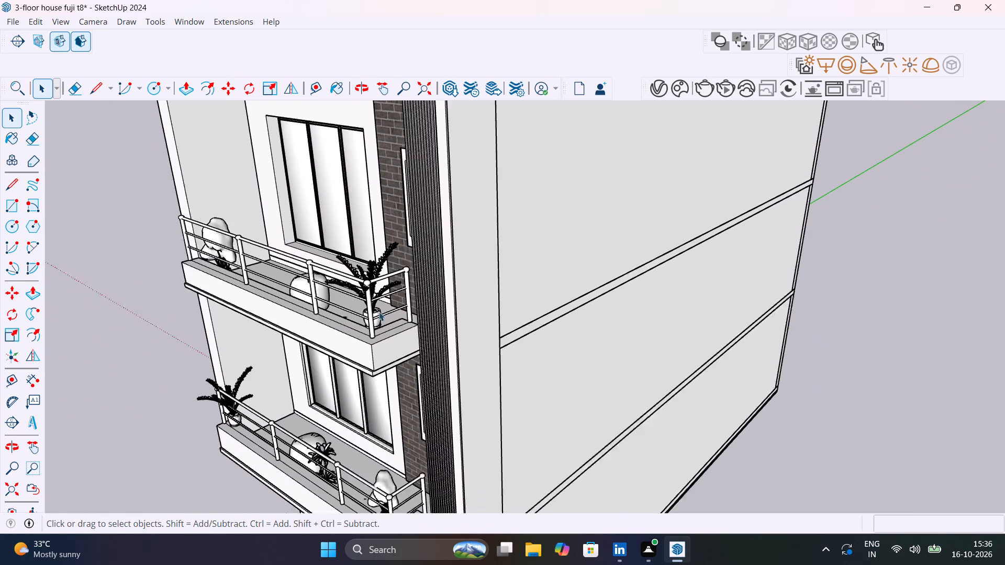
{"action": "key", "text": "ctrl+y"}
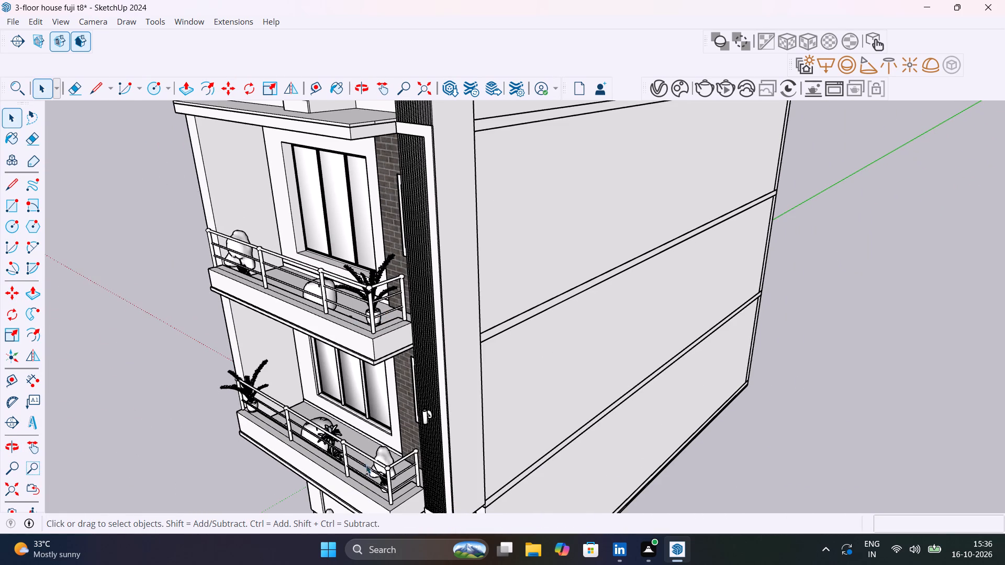
Copy the first-floor wall lamp about 10' 2" straight up onto the slatted panel beside the second-floor balcony and deselect it.
{"action": "scroll", "coordinate": [428, 433], "scroll_direction": "up", "scroll_amount": 11}
{"action": "left_click", "coordinate": [426, 378]}
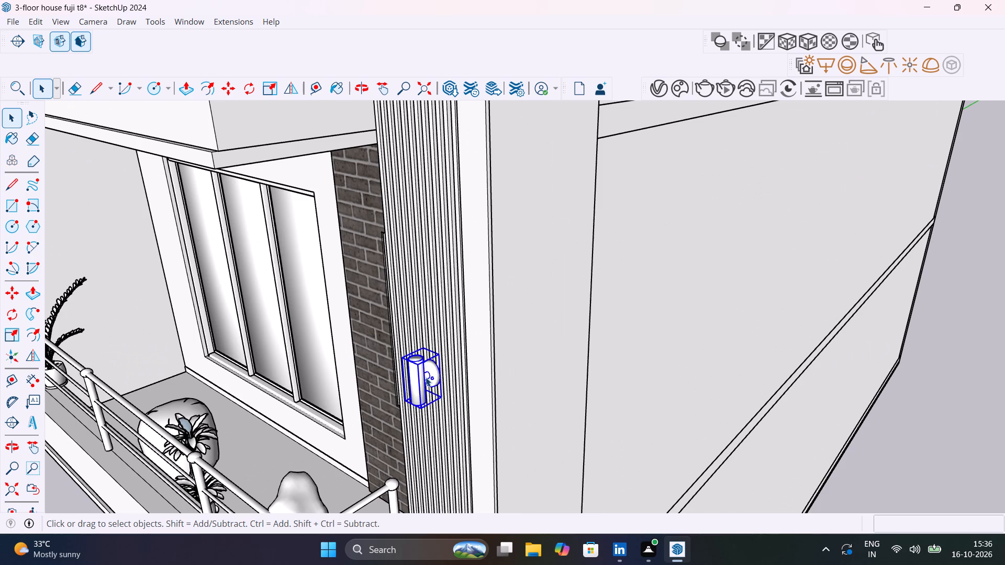
{"action": "key", "text": "m"}
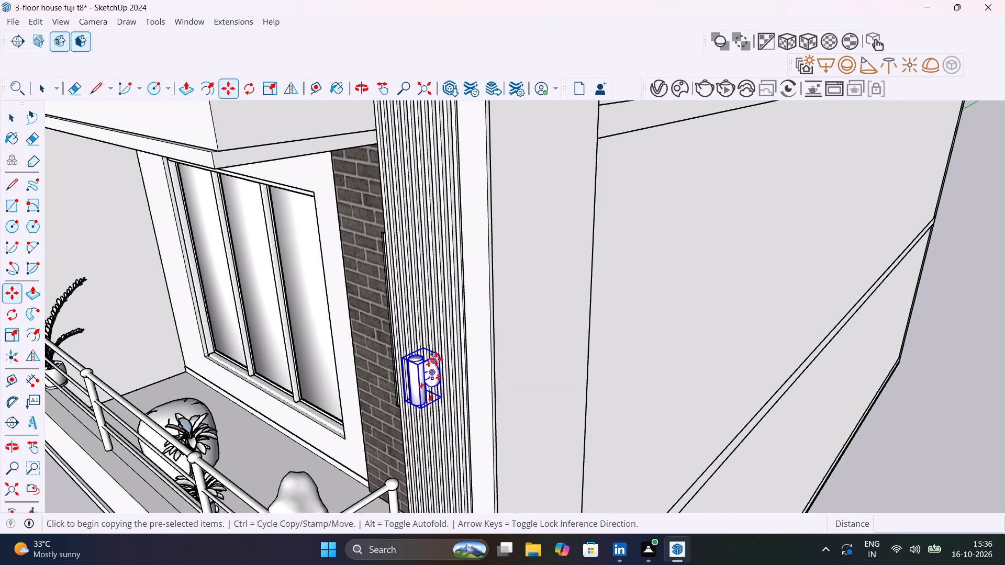
{"action": "left_click", "coordinate": [439, 354]}
{"action": "scroll", "coordinate": [443, 306], "scroll_direction": "up", "scroll_amount": 1}
{"action": "scroll", "coordinate": [443, 306], "scroll_direction": "down", "scroll_amount": 4}
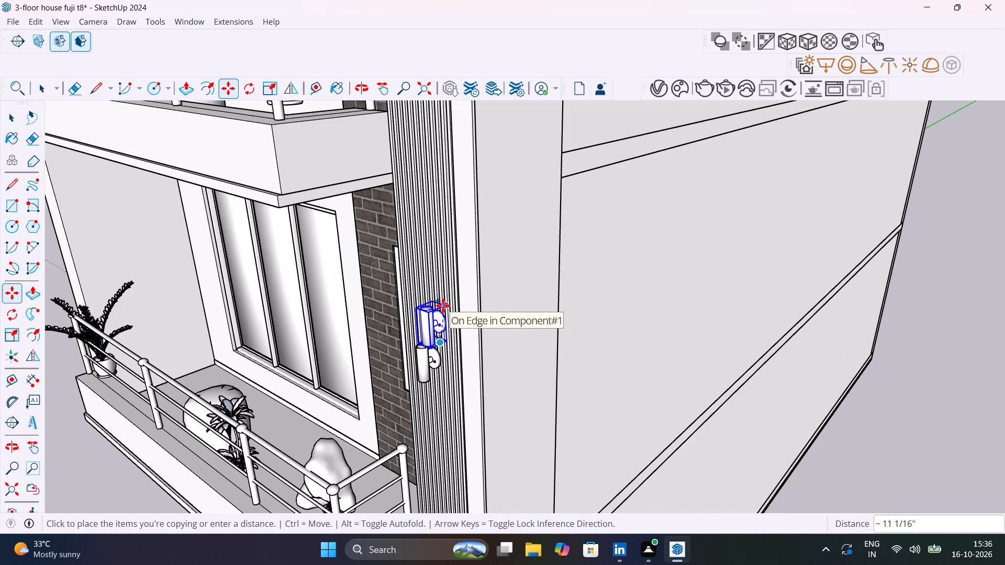
{"action": "key", "text": "Up"}
{"action": "scroll", "coordinate": [431, 208], "scroll_direction": "down", "scroll_amount": 14}
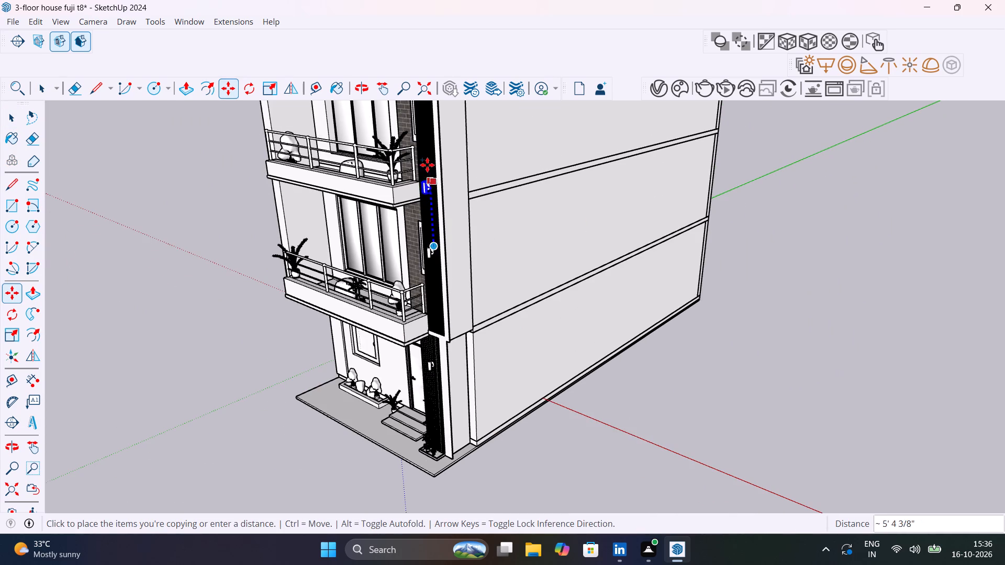
{"action": "middle_click_drag", "start_coordinate": [427, 159], "coordinate": [444, 287], "text": "shift"}
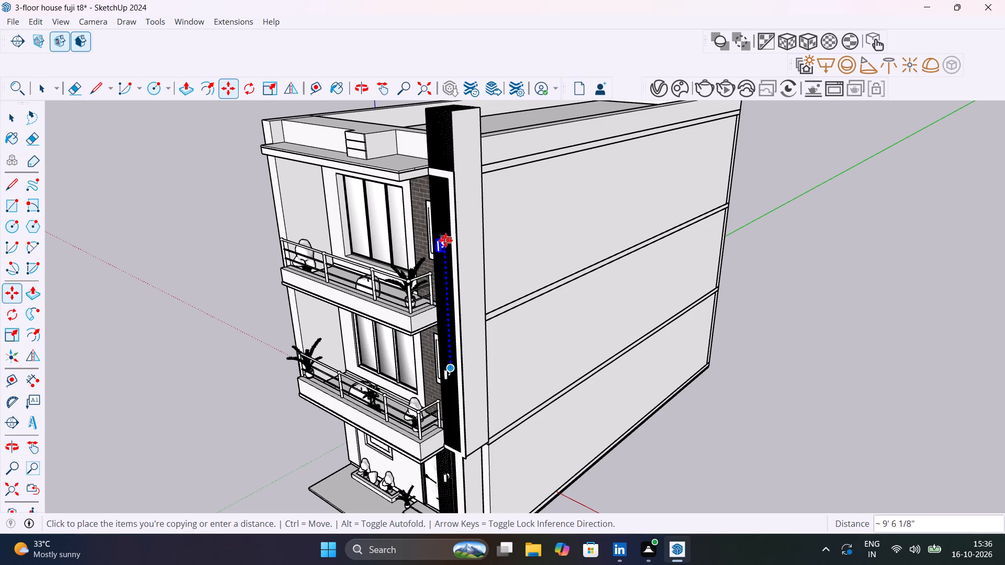
{"action": "left_click", "coordinate": [448, 232]}
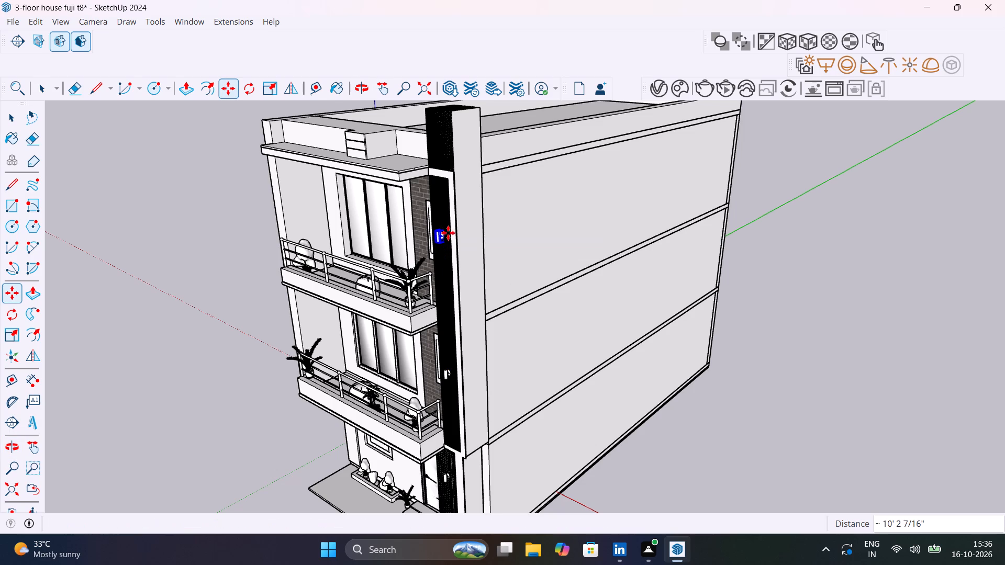
{"action": "key", "text": "space"}
{"action": "left_click", "coordinate": [781, 442]}
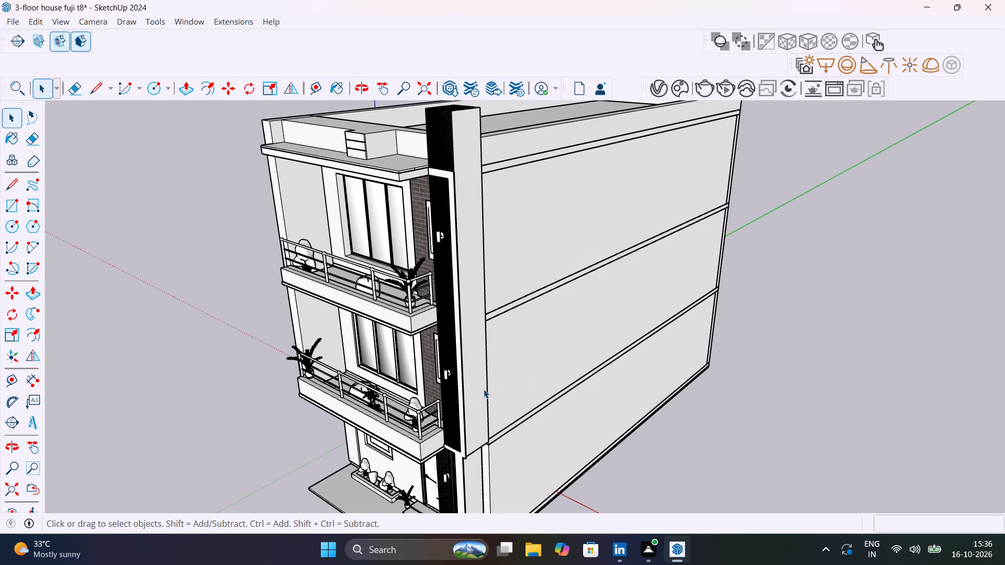
Examine the wall lamps across the whole facade, and the open top of the second-floor lamp up close.
{"action": "middle_click_drag", "start_coordinate": [484, 389], "coordinate": [630, 269], "text": "shift"}
{"action": "scroll", "coordinate": [530, 274], "scroll_direction": "down", "scroll_amount": 6}
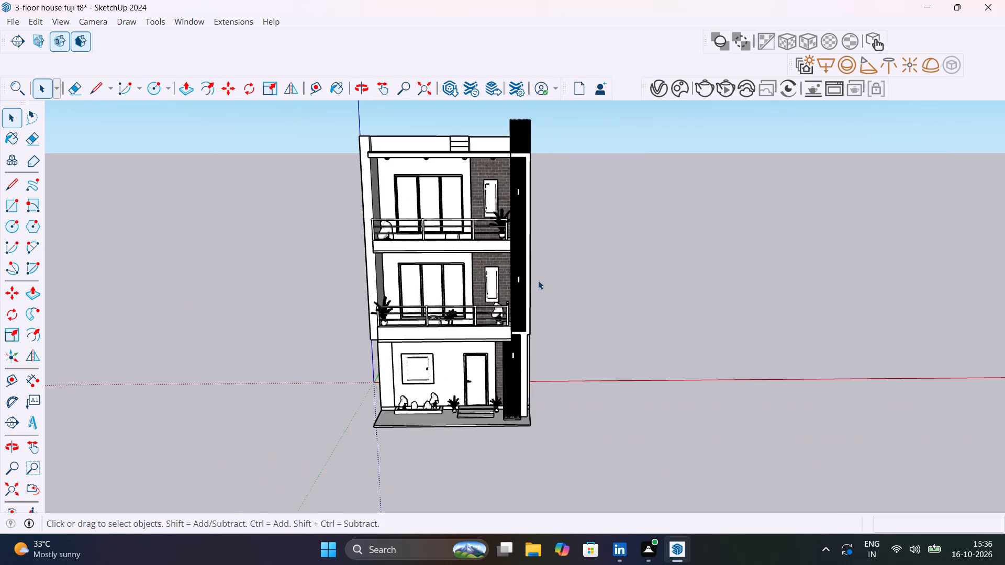
{"action": "middle_click_drag", "start_coordinate": [538, 278], "coordinate": [505, 425]}
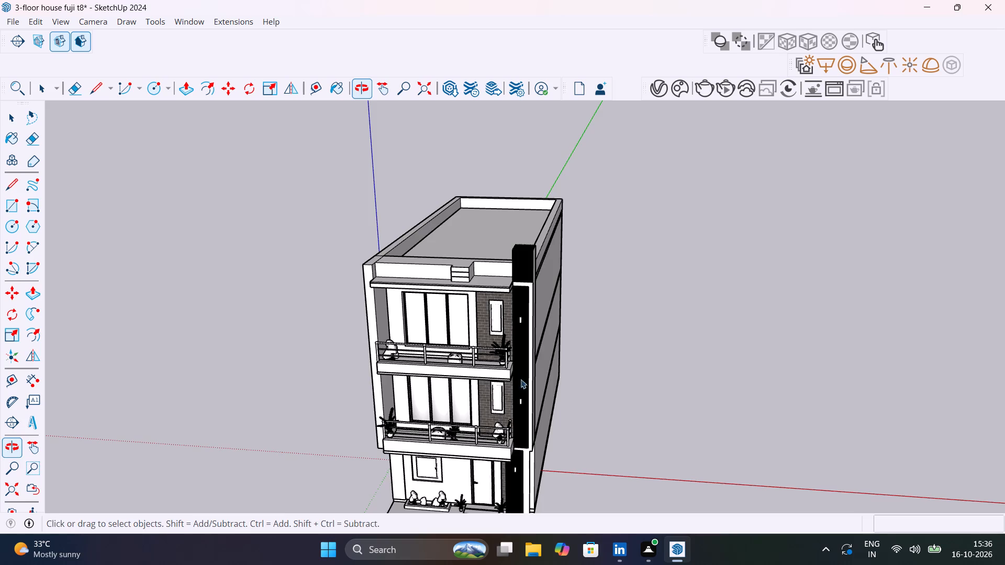
{"action": "scroll", "coordinate": [524, 325], "scroll_direction": "up", "scroll_amount": 20}
{"action": "scroll", "coordinate": [524, 325], "scroll_direction": "up", "scroll_amount": 2}
{"action": "scroll", "coordinate": [486, 283], "scroll_direction": "up", "scroll_amount": 10}
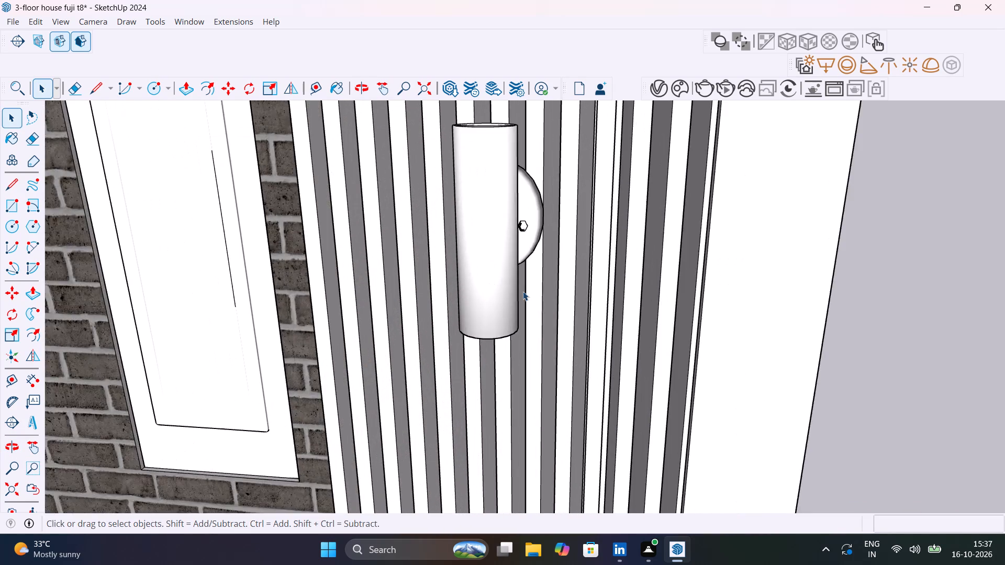
{"action": "middle_click_drag", "start_coordinate": [523, 287], "coordinate": [503, 433]}
{"action": "middle_click_drag", "start_coordinate": [480, 390], "coordinate": [460, 329], "text": "shift"}
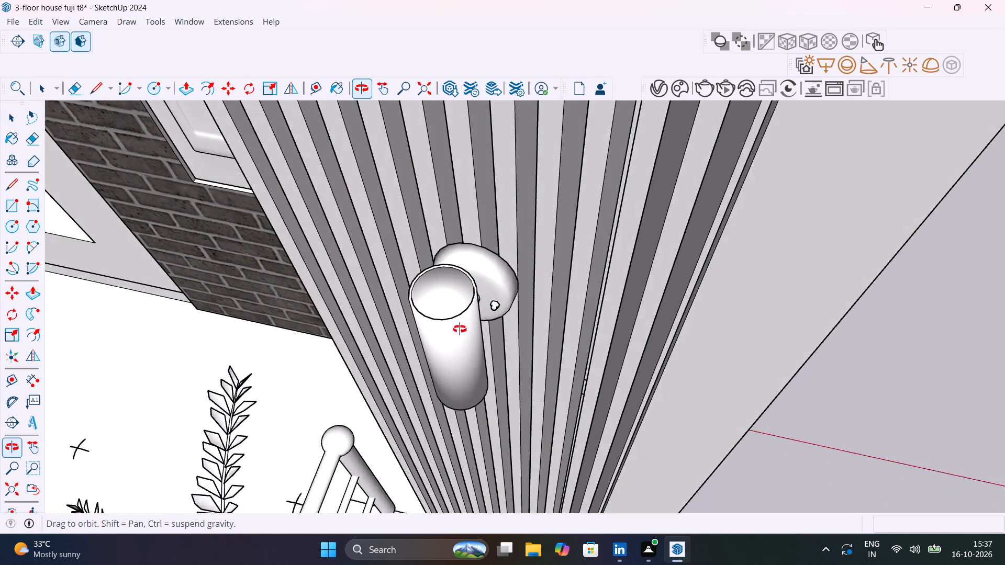
{"action": "middle_click_drag", "start_coordinate": [460, 329], "coordinate": [457, 359], "text": "shift"}
{"action": "scroll", "coordinate": [436, 301], "scroll_direction": "up", "scroll_amount": 4}
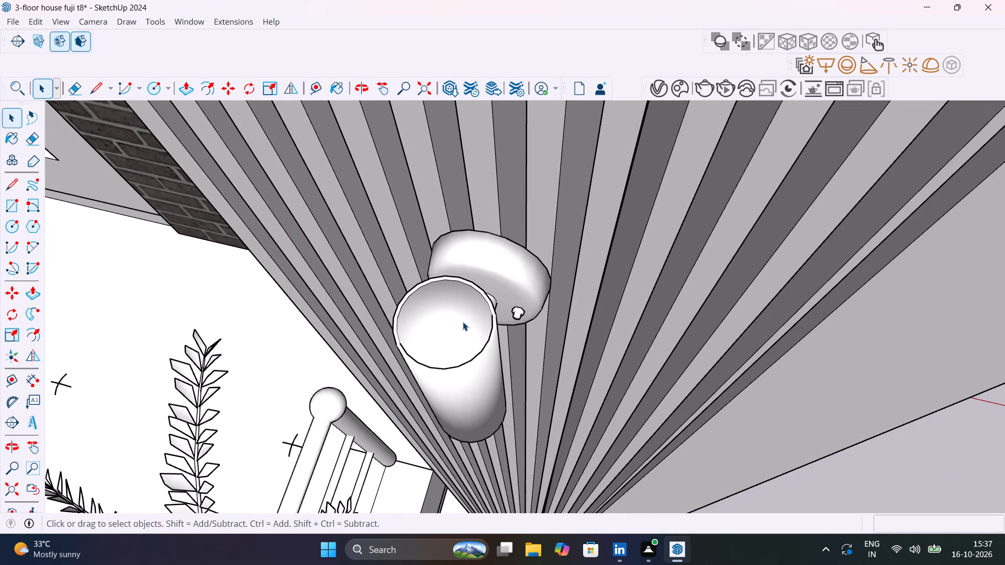
{"action": "scroll", "coordinate": [463, 322], "scroll_direction": "up", "scroll_amount": 5}
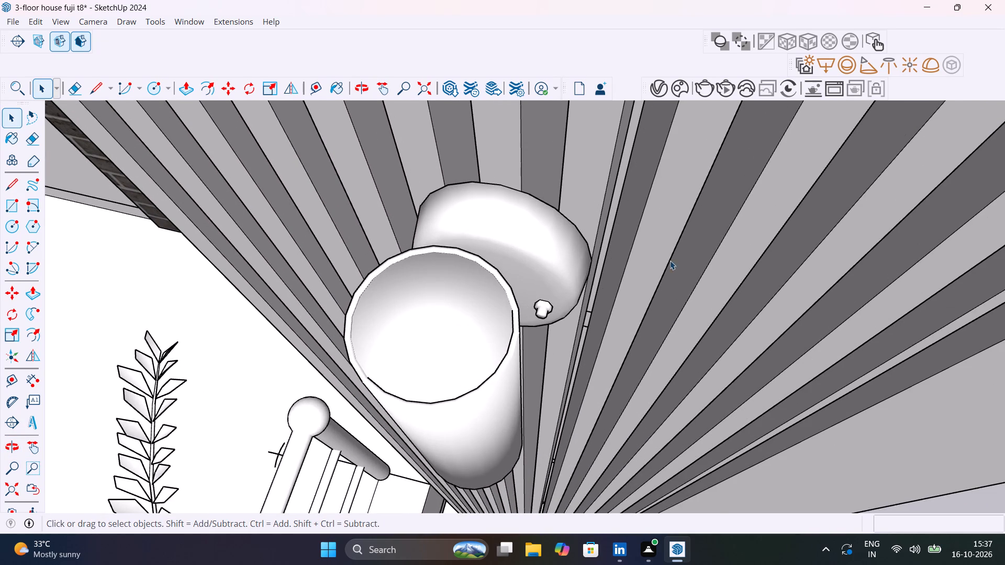
{"action": "scroll", "coordinate": [729, 217], "scroll_direction": "up", "scroll_amount": 3}
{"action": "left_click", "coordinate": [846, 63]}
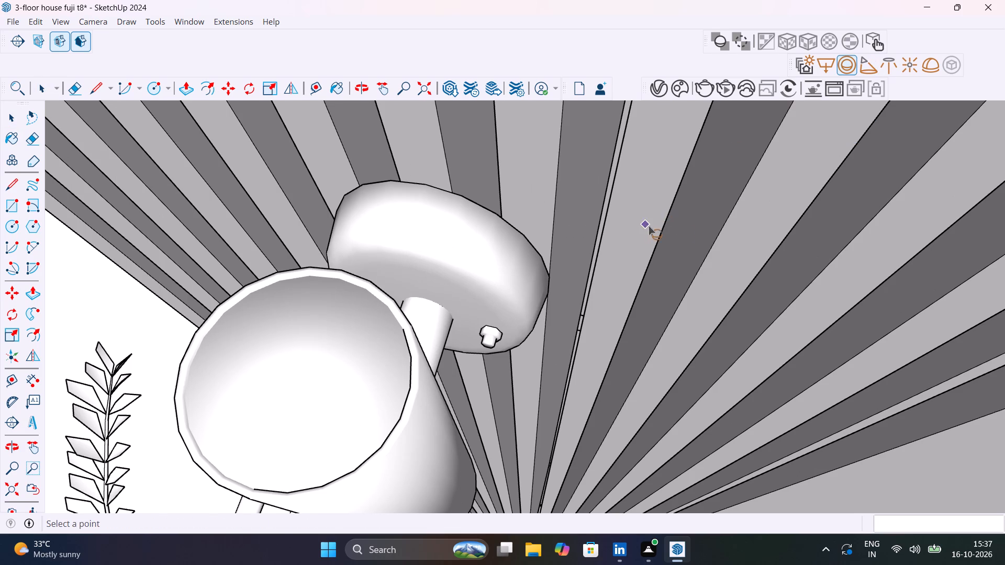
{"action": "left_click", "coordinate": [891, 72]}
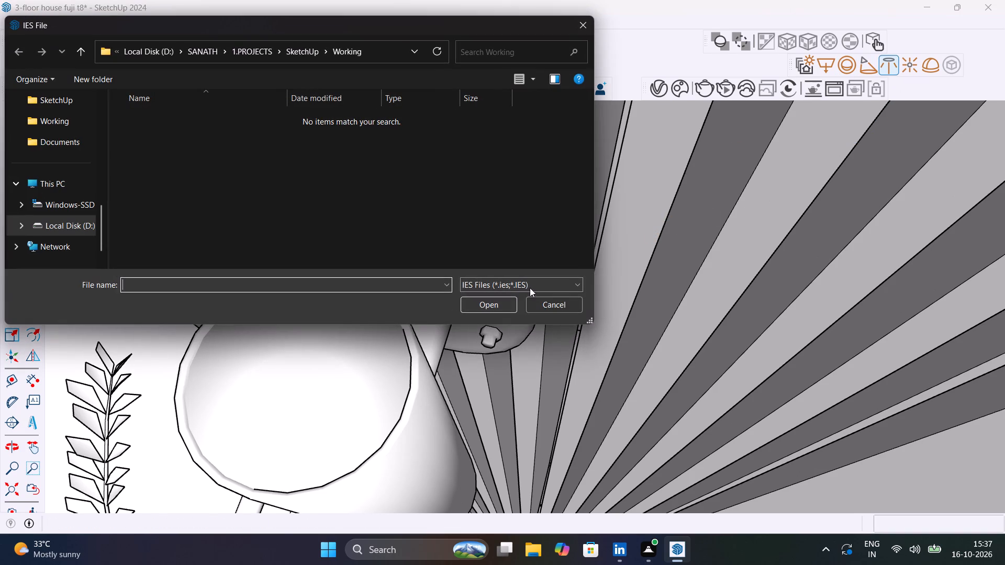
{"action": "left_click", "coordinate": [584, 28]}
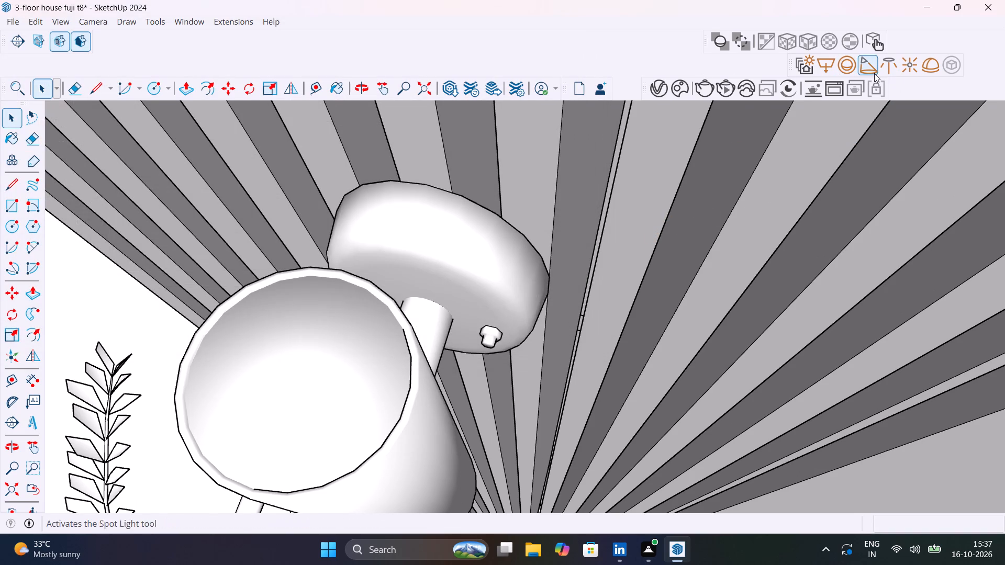
Place a spot light inside the cylinder of the second-floor wall lamp, shining downward.
{"action": "left_click", "coordinate": [868, 73]}
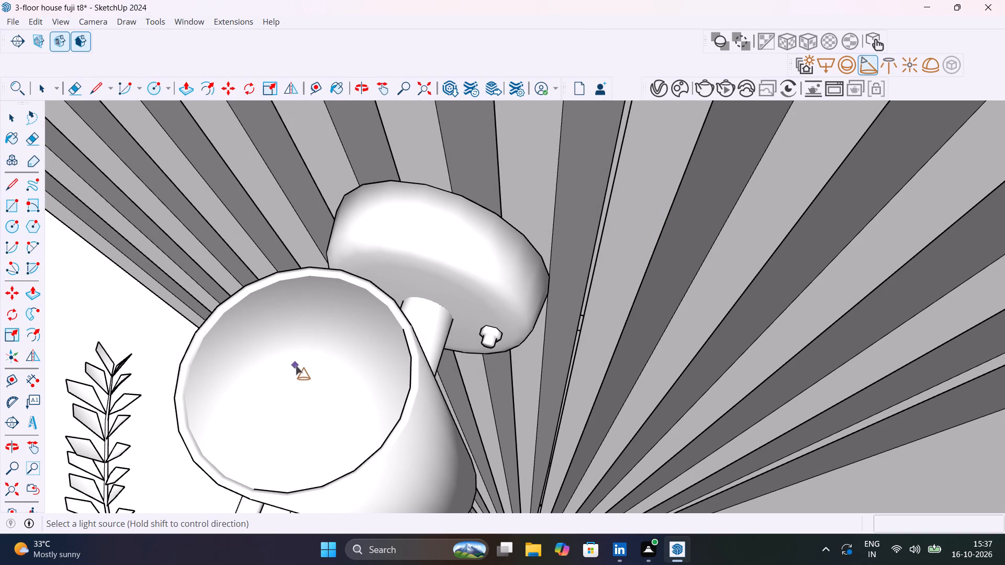
{"action": "left_click", "coordinate": [296, 364]}
{"action": "scroll", "coordinate": [289, 347], "scroll_direction": "down", "scroll_amount": 20}
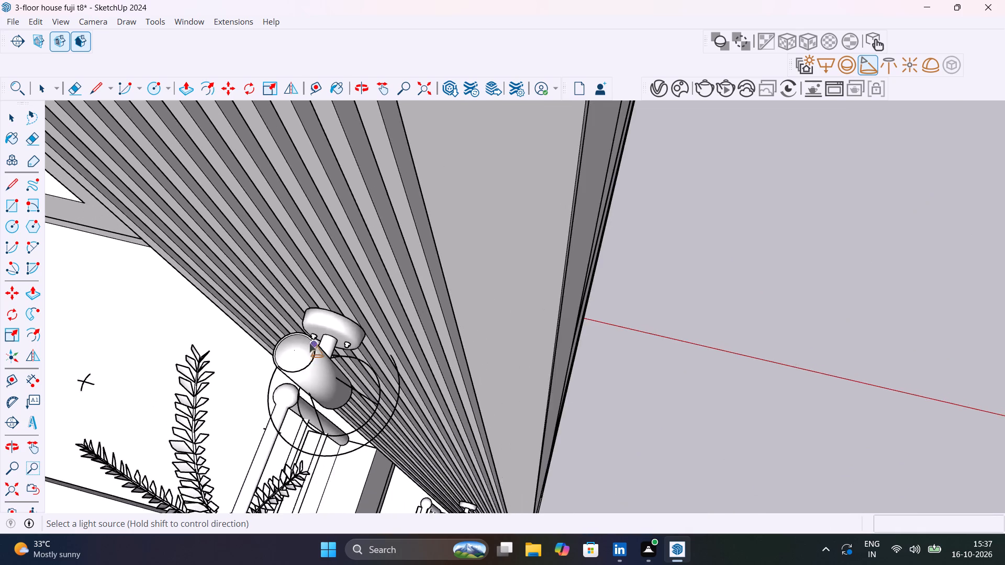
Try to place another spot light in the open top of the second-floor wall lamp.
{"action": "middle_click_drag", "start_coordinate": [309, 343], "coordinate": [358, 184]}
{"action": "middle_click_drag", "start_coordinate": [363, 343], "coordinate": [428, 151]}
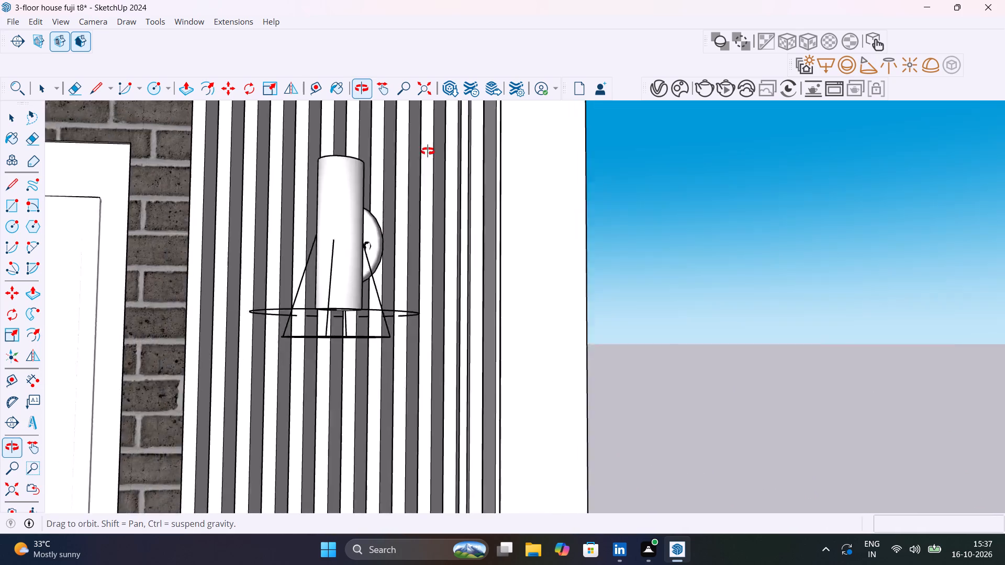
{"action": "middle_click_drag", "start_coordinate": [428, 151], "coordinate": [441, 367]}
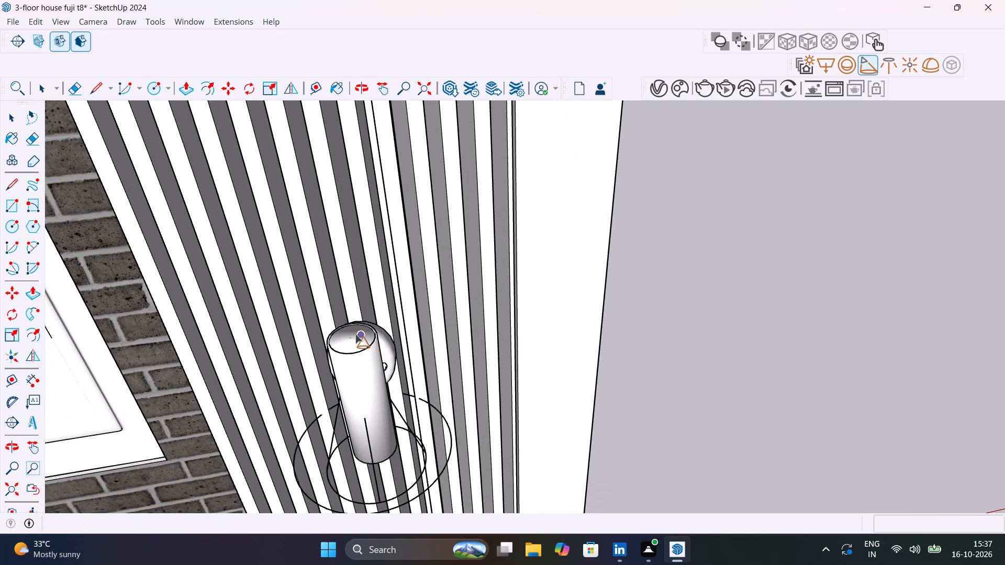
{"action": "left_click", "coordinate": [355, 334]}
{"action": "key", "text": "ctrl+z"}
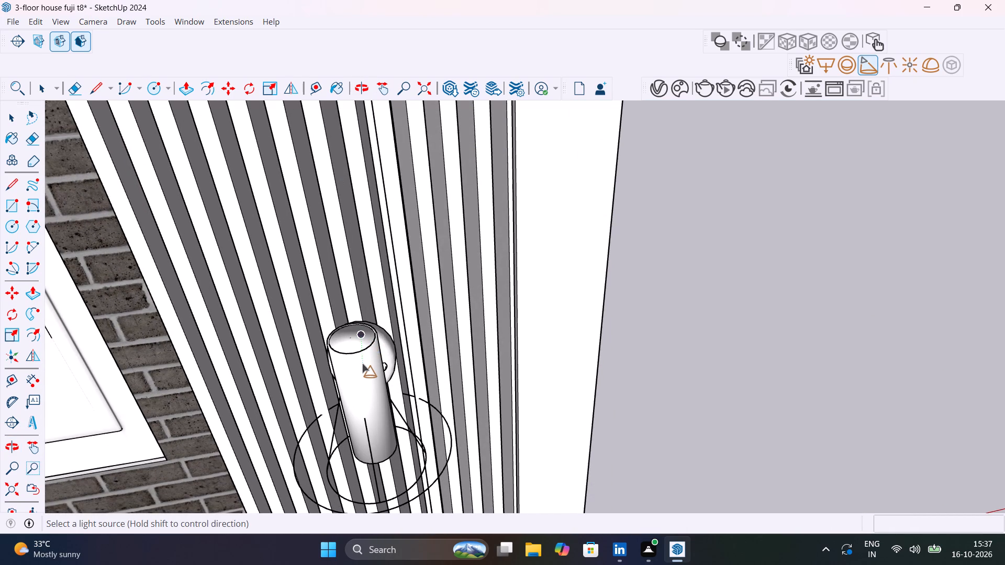
Examine the second-floor wall lamp and its spot light from below and from the front of the house.
{"action": "middle_click_drag", "start_coordinate": [366, 368], "coordinate": [332, 154]}
{"action": "middle_click_drag", "start_coordinate": [355, 398], "coordinate": [347, 232]}
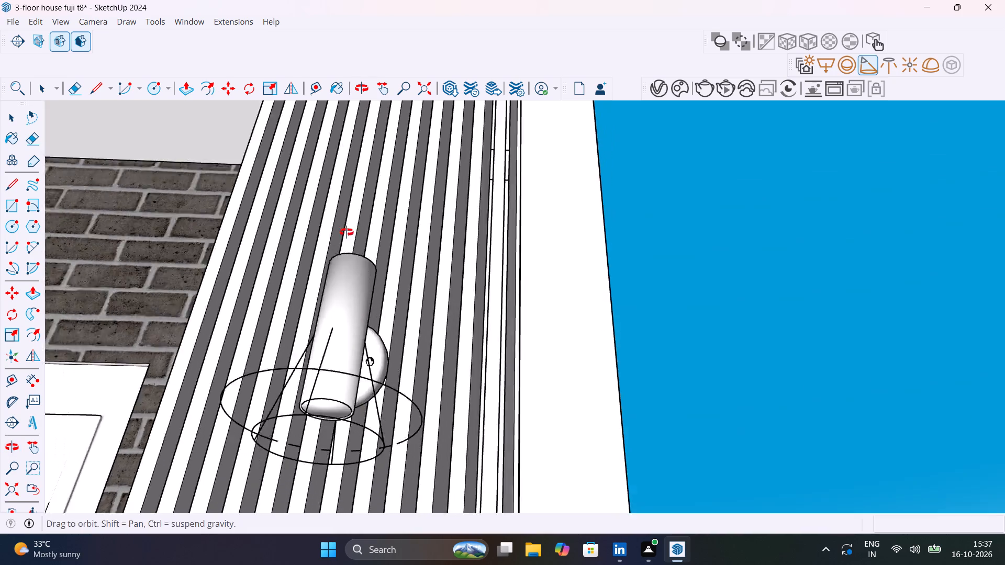
{"action": "middle_click_drag", "start_coordinate": [347, 232], "coordinate": [398, 142]}
{"action": "middle_click_drag", "start_coordinate": [434, 310], "coordinate": [0, 185]}
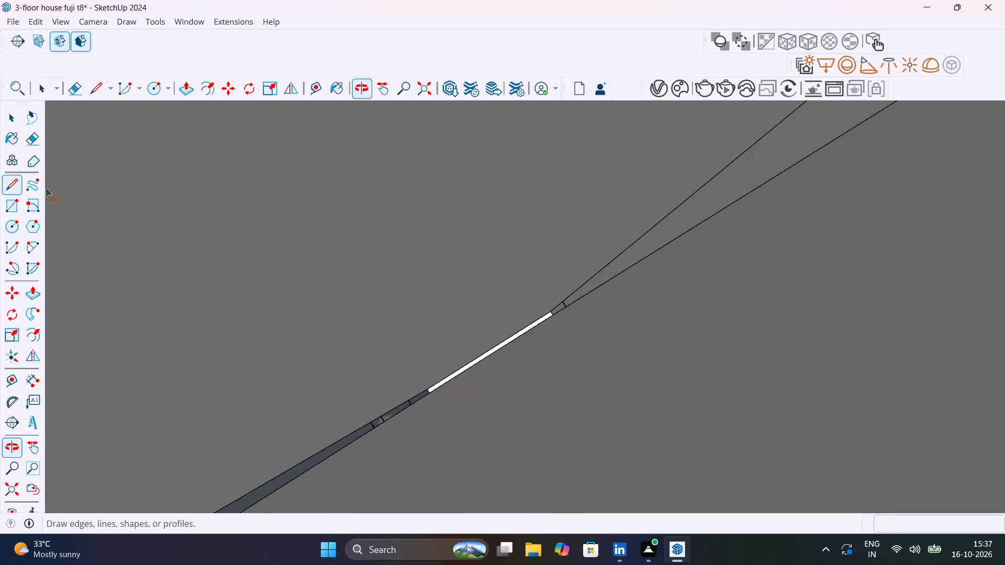
{"action": "scroll", "coordinate": [425, 230], "scroll_direction": "down", "scroll_amount": 20}
{"action": "scroll", "coordinate": [425, 230], "scroll_direction": "down", "scroll_amount": 20}
{"action": "scroll", "coordinate": [425, 230], "scroll_direction": "down", "scroll_amount": 15}
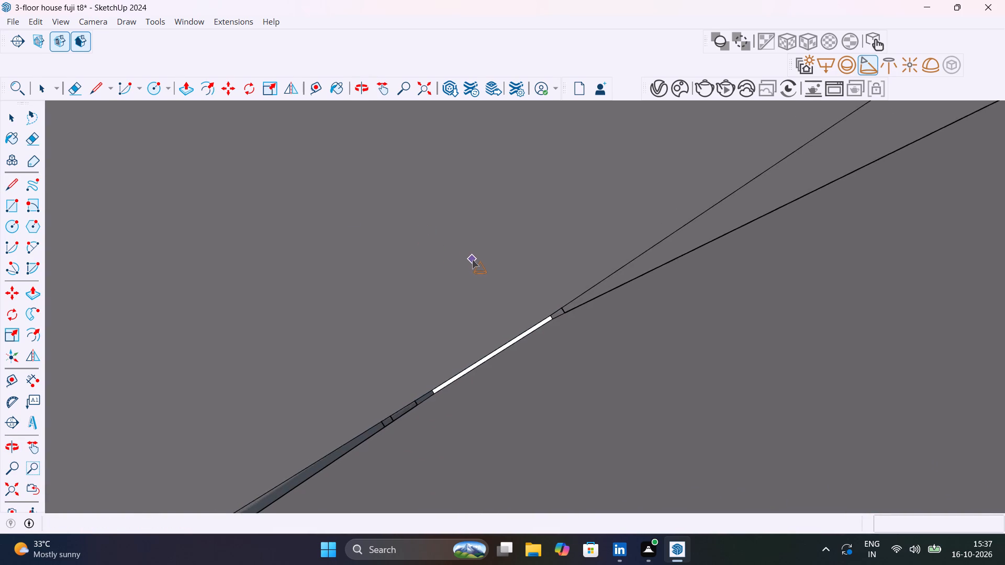
{"action": "scroll", "coordinate": [472, 259], "scroll_direction": "down", "scroll_amount": 20}
{"action": "scroll", "coordinate": [472, 259], "scroll_direction": "down", "scroll_amount": 11}
{"action": "middle_click_drag", "start_coordinate": [510, 279], "coordinate": [111, 279]}
{"action": "scroll", "coordinate": [416, 230], "scroll_direction": "down", "scroll_amount": 20}
{"action": "scroll", "coordinate": [416, 230], "scroll_direction": "down", "scroll_amount": 5}
{"action": "left_click", "coordinate": [7, 490]}
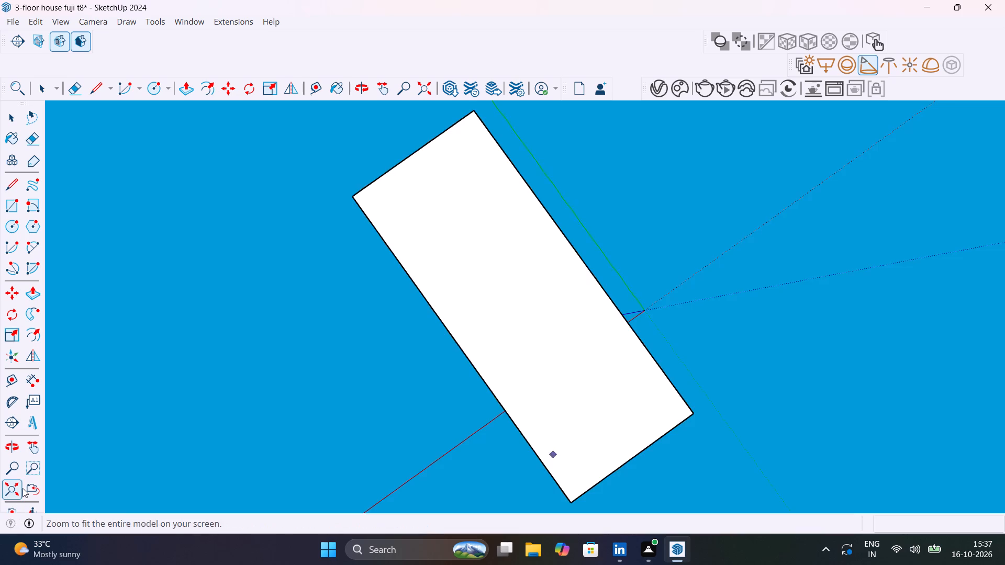
{"action": "middle_click_drag", "start_coordinate": [429, 368], "coordinate": [267, 564]}
{"action": "scroll", "coordinate": [267, 564], "scroll_direction": "down", "scroll_amount": 1}
{"action": "middle_click_drag", "start_coordinate": [599, 284], "coordinate": [118, 372]}
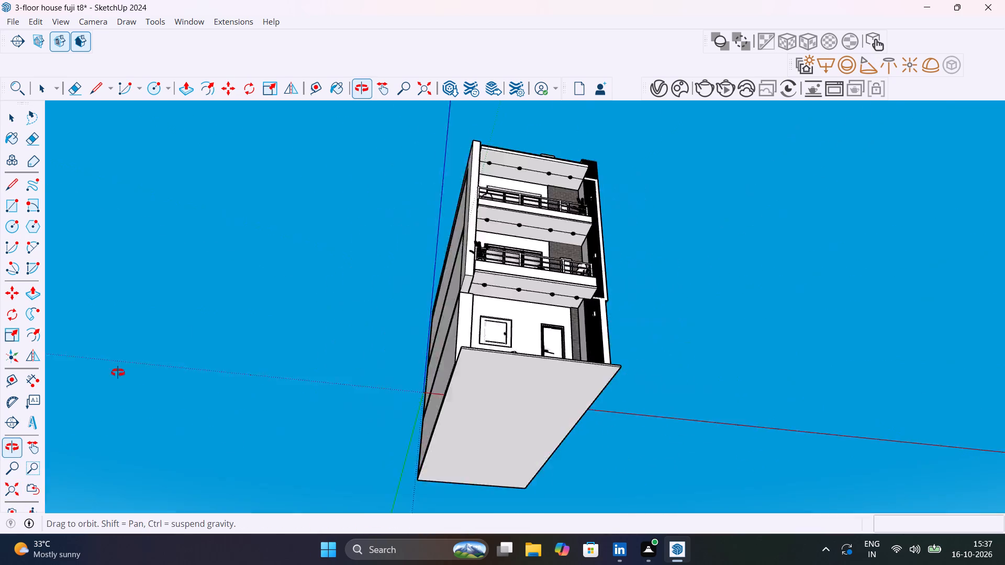
{"action": "middle_click_drag", "start_coordinate": [118, 372], "coordinate": [112, 380]}
{"action": "scroll", "coordinate": [615, 237], "scroll_direction": "up", "scroll_amount": 8}
{"action": "middle_click_drag", "start_coordinate": [597, 284], "coordinate": [575, 399]}
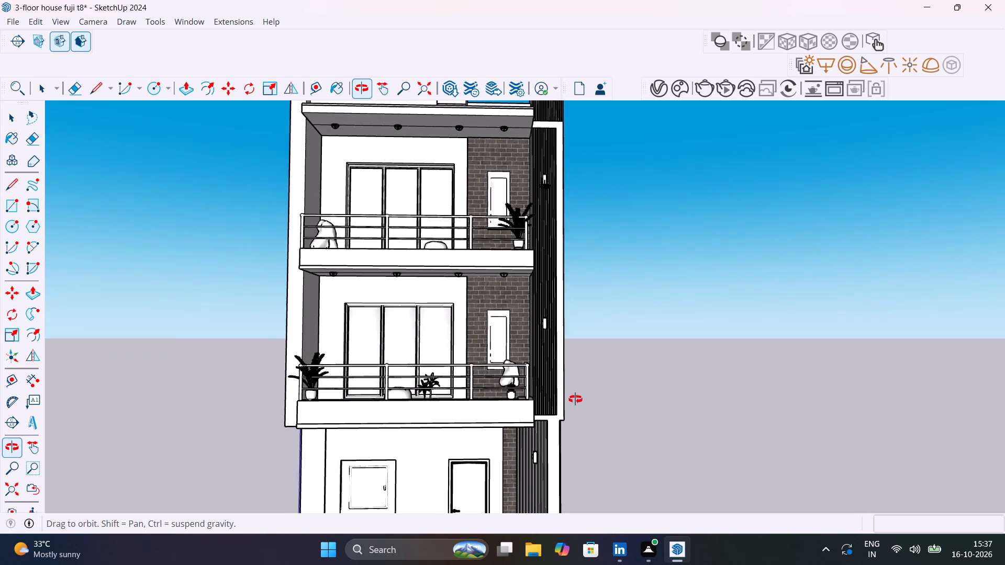
{"action": "middle_click_drag", "start_coordinate": [575, 399], "coordinate": [482, 244]}
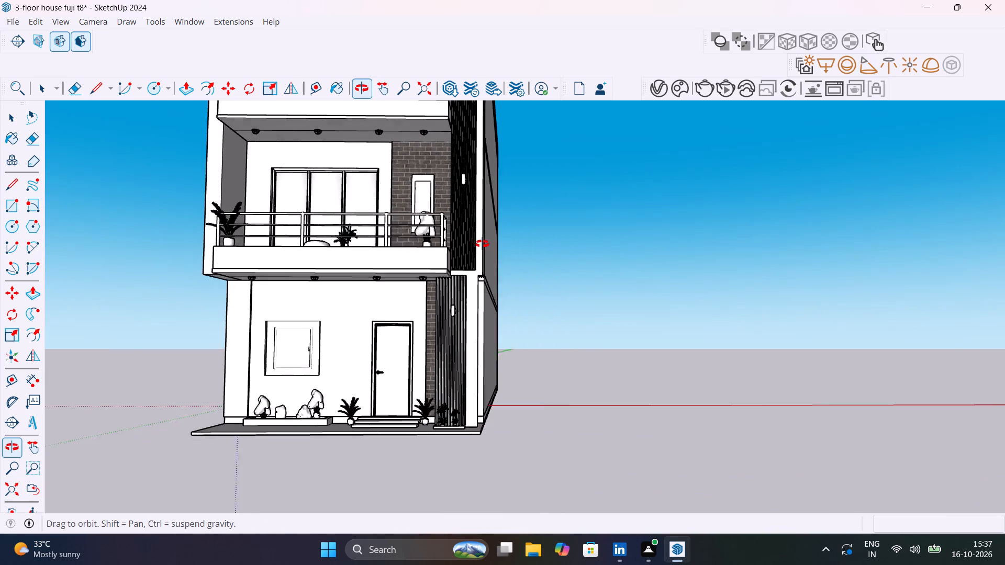
{"action": "middle_click_drag", "start_coordinate": [482, 244], "coordinate": [474, 380]}
{"action": "scroll", "coordinate": [453, 132], "scroll_direction": "up", "scroll_amount": 11}
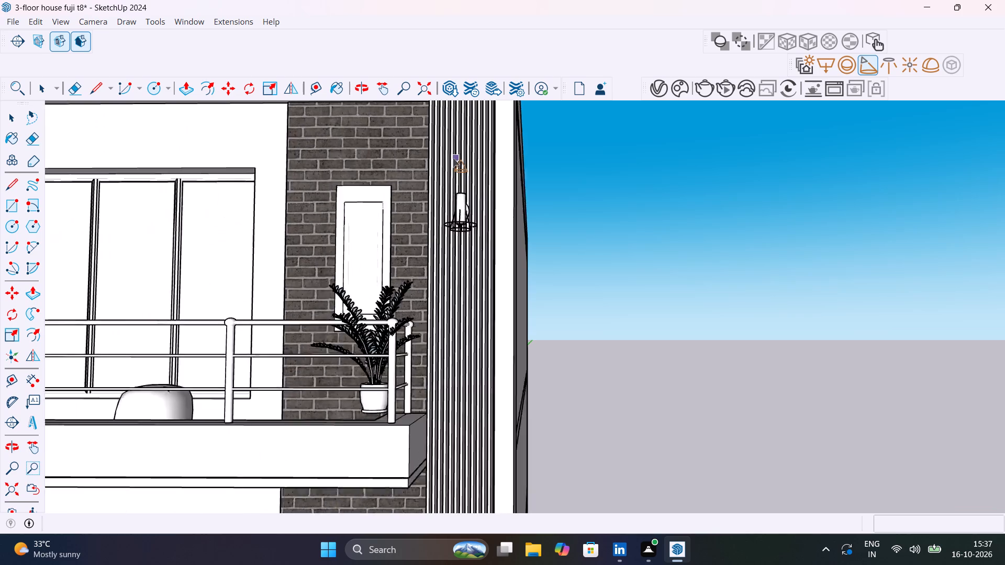
Examine the second-floor wall lamp's spot light up close and run a V-Ray test render of it, closing the frame buffer when done.
{"action": "scroll", "coordinate": [471, 240], "scroll_direction": "up", "scroll_amount": 8}
{"action": "middle_click_drag", "start_coordinate": [472, 241], "coordinate": [494, 65]}
{"action": "scroll", "coordinate": [495, 153], "scroll_direction": "up", "scroll_amount": 1}
{"action": "scroll", "coordinate": [495, 153], "scroll_direction": "down", "scroll_amount": 8}
{"action": "middle_click_drag", "start_coordinate": [492, 218], "coordinate": [494, 396], "text": "shift"}
{"action": "scroll", "coordinate": [539, 314], "scroll_direction": "down", "scroll_amount": 1}
{"action": "scroll", "coordinate": [528, 278], "scroll_direction": "up", "scroll_amount": 6}
{"action": "middle_click_drag", "start_coordinate": [528, 279], "coordinate": [562, 293]}
{"action": "scroll", "coordinate": [562, 293], "scroll_direction": "down", "scroll_amount": 3}
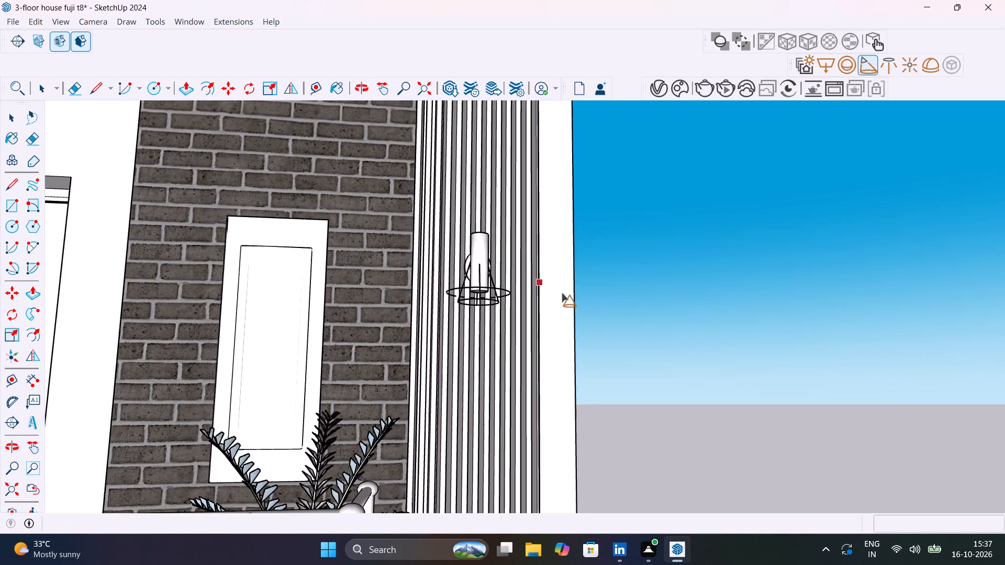
{"action": "scroll", "coordinate": [562, 293], "scroll_direction": "down", "scroll_amount": 2}
{"action": "left_click", "coordinate": [706, 84]}
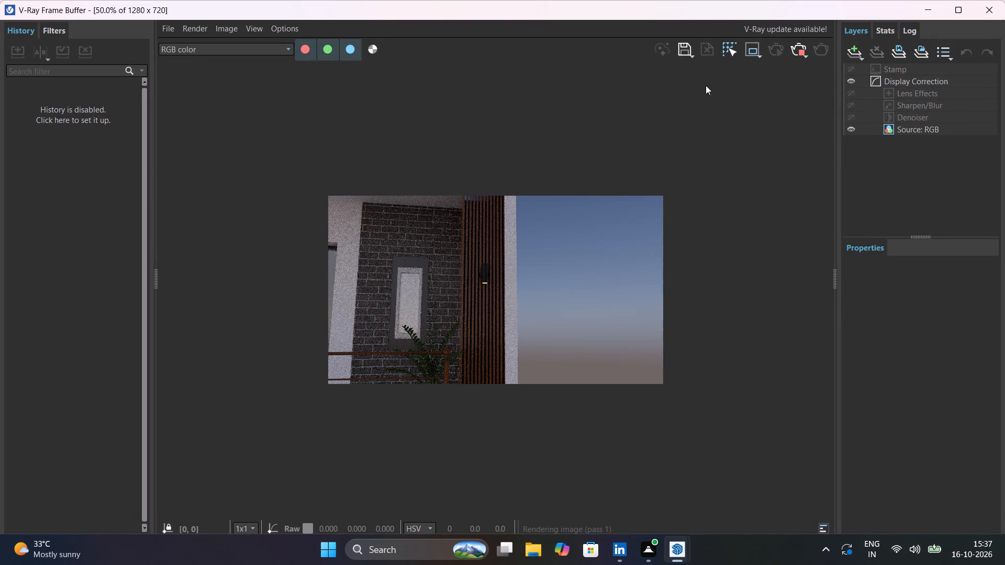
{"action": "left_click", "coordinate": [805, 46]}
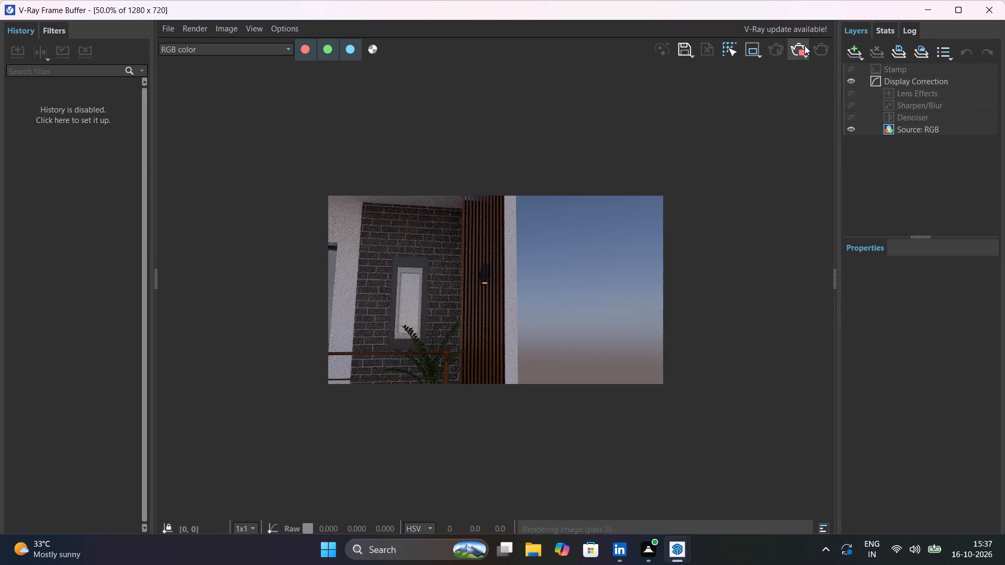
{"action": "left_click", "coordinate": [986, 11]}
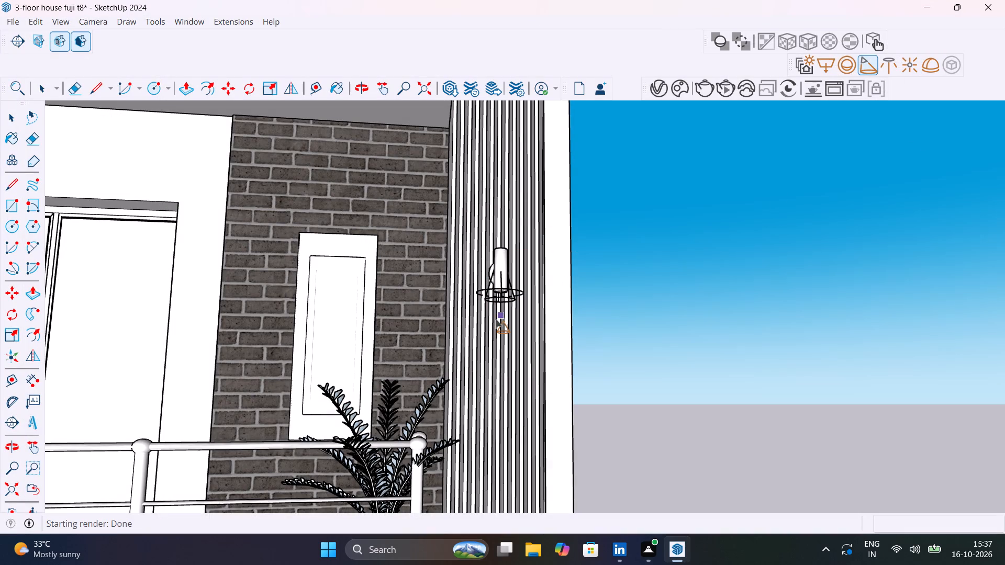
Undo the second-floor wall lamp's spot light and place a new one in its bottom opening, shining downward.
{"action": "key", "text": "ctrl+z"}
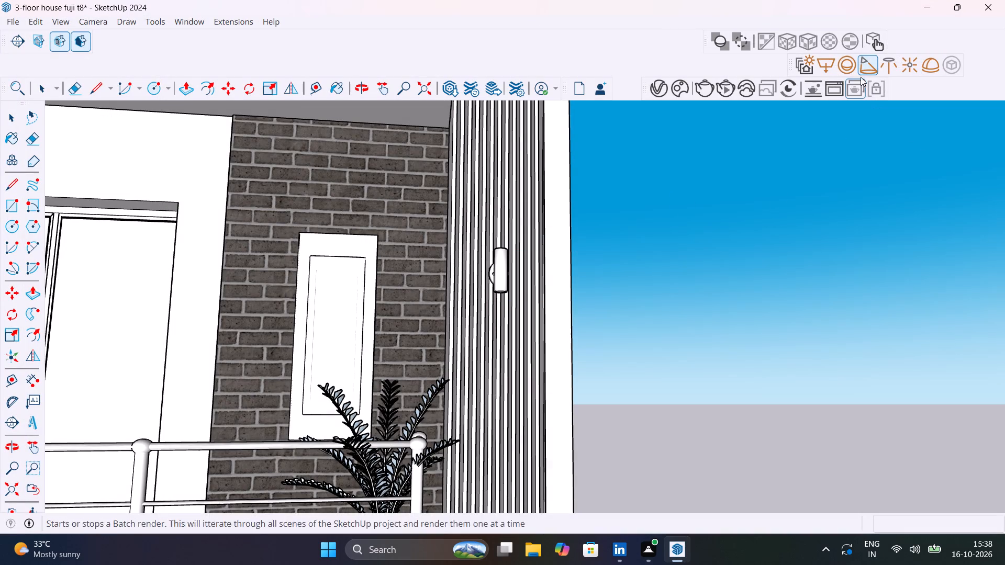
{"action": "left_click", "coordinate": [865, 63]}
{"action": "scroll", "coordinate": [508, 288], "scroll_direction": "up", "scroll_amount": 8}
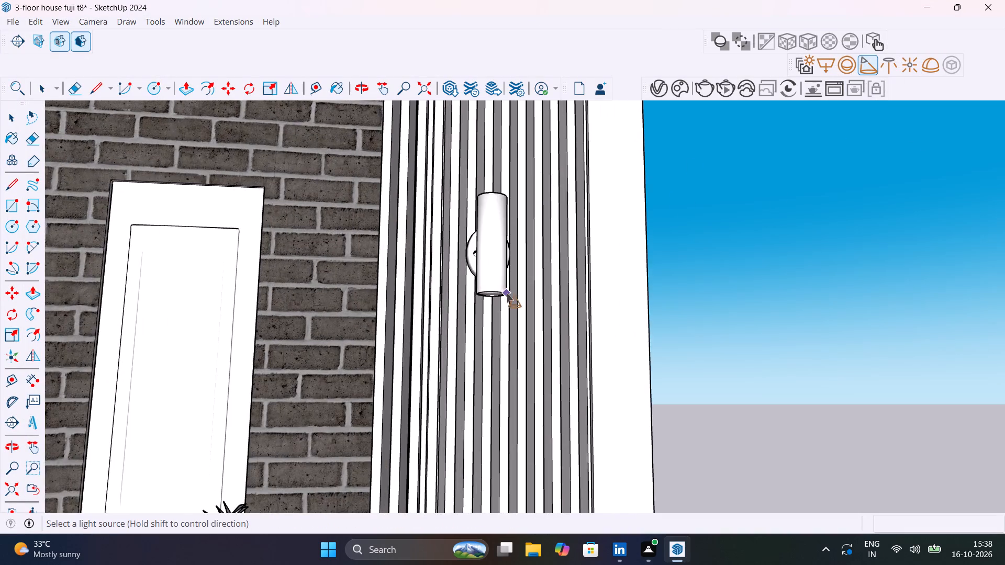
{"action": "middle_click_drag", "start_coordinate": [506, 296], "coordinate": [518, 238]}
{"action": "scroll", "coordinate": [518, 238], "scroll_direction": "up", "scroll_amount": 1}
{"action": "scroll", "coordinate": [493, 286], "scroll_direction": "up", "scroll_amount": 10}
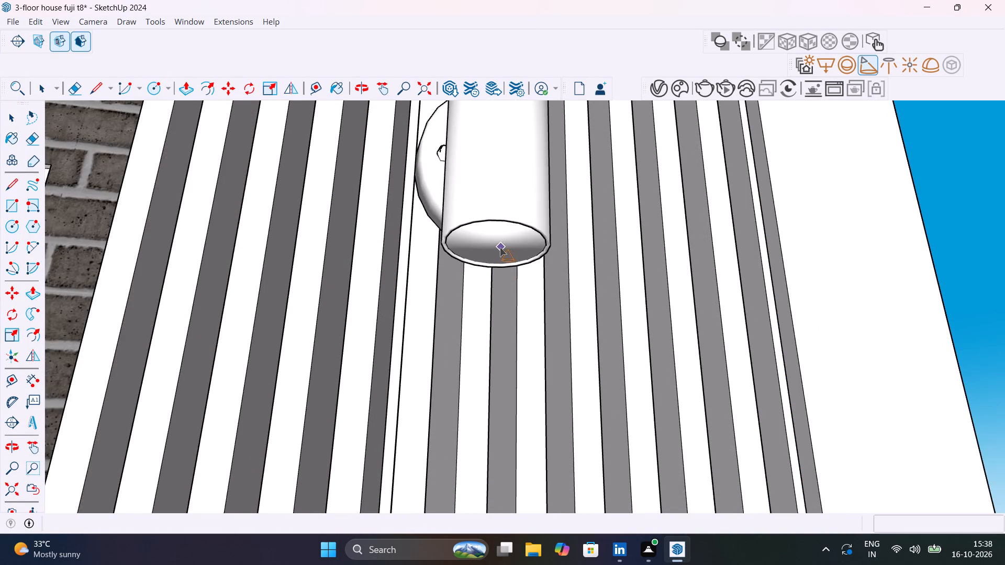
{"action": "left_click", "coordinate": [499, 247]}
Place a spot light in the bottom opening of the first-floor wall lamp, shining downward.
{"action": "scroll", "coordinate": [499, 247], "scroll_direction": "down", "scroll_amount": 8}
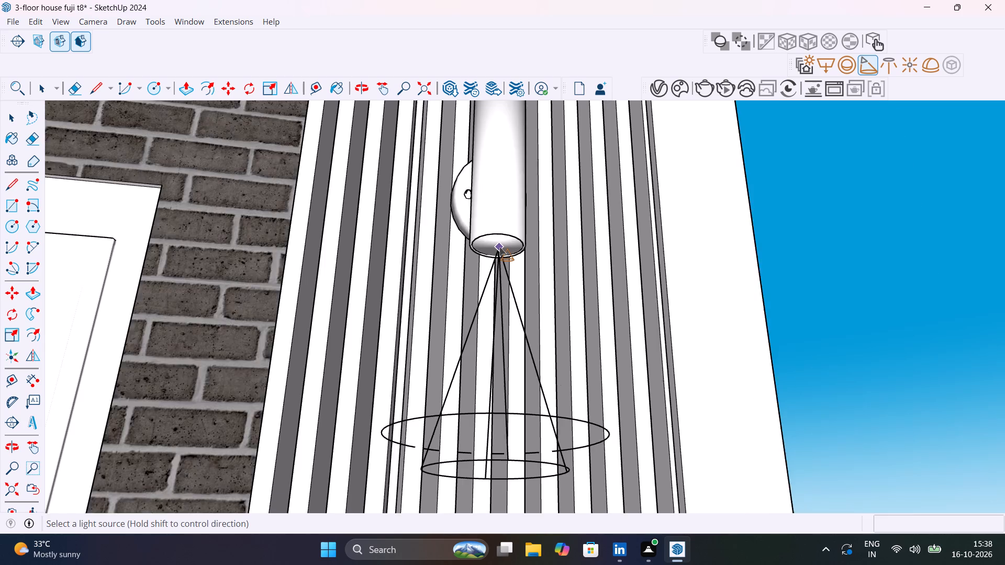
{"action": "scroll", "coordinate": [499, 247], "scroll_direction": "down", "scroll_amount": 5}
{"action": "middle_click_drag", "start_coordinate": [541, 322], "coordinate": [396, 179]}
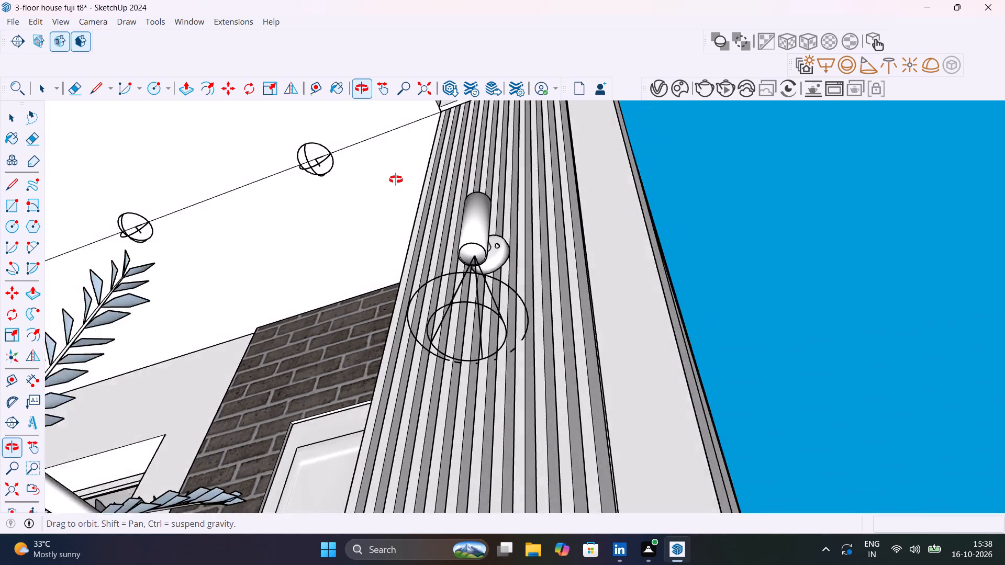
{"action": "middle_click_drag", "start_coordinate": [396, 179], "coordinate": [451, 377]}
{"action": "scroll", "coordinate": [406, 242], "scroll_direction": "down", "scroll_amount": 1}
{"action": "scroll", "coordinate": [457, 372], "scroll_direction": "down", "scroll_amount": 13}
{"action": "middle_click_drag", "start_coordinate": [481, 371], "coordinate": [533, 140]}
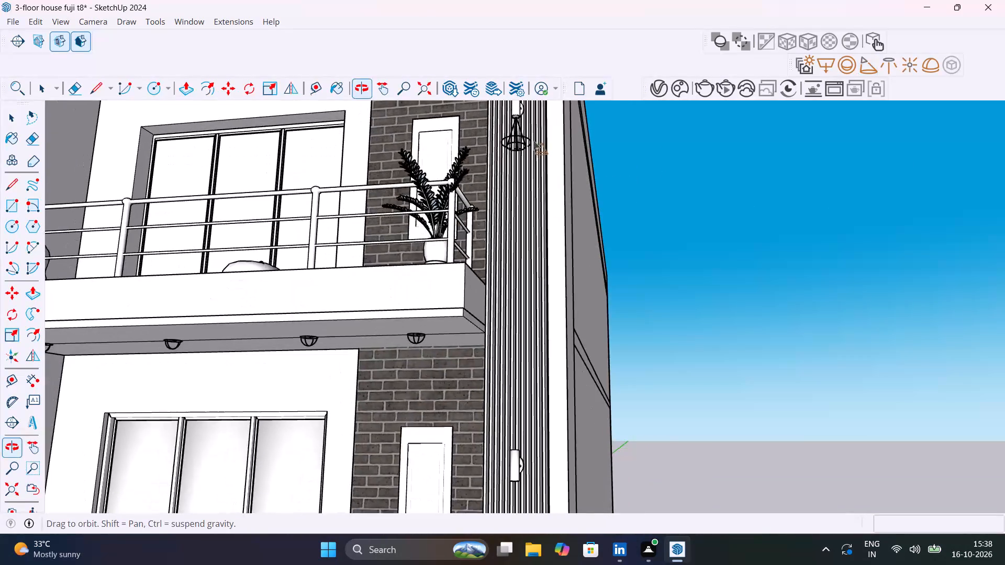
{"action": "scroll", "coordinate": [535, 162], "scroll_direction": "down", "scroll_amount": 5}
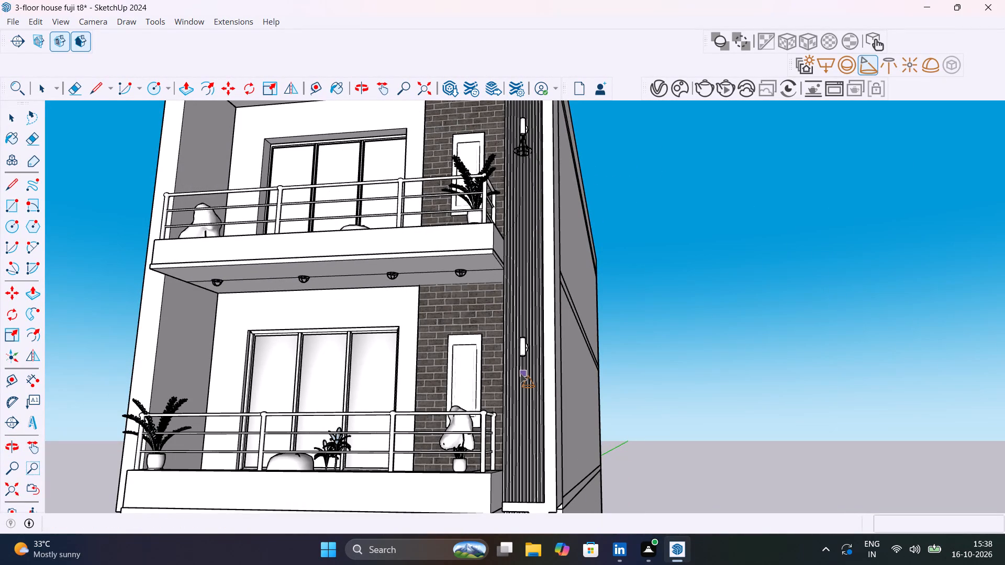
{"action": "scroll", "coordinate": [526, 368], "scroll_direction": "up", "scroll_amount": 6}
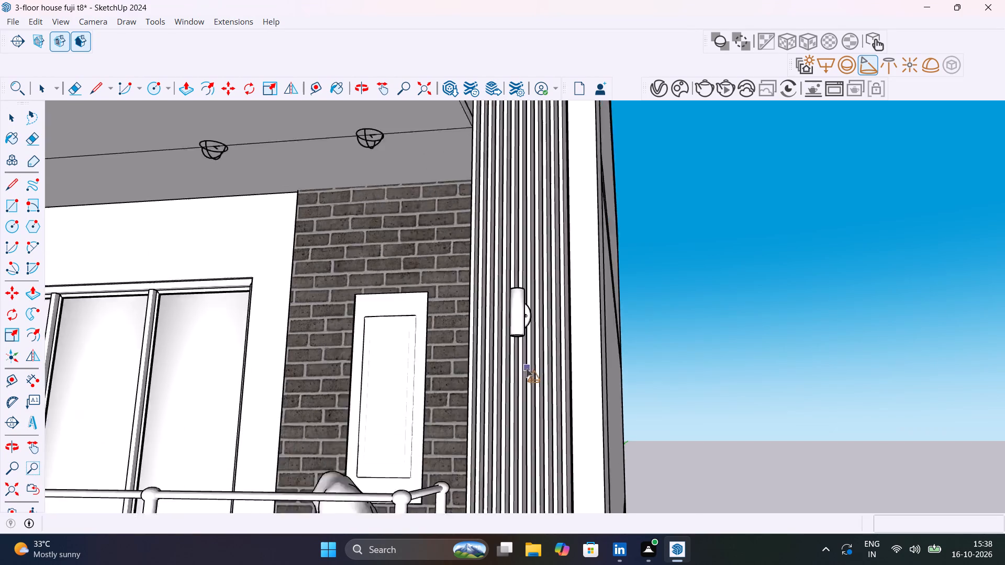
{"action": "scroll", "coordinate": [526, 368], "scroll_direction": "up", "scroll_amount": 11}
{"action": "scroll", "coordinate": [519, 293], "scroll_direction": "up", "scroll_amount": 11}
{"action": "middle_click_drag", "start_coordinate": [528, 268], "coordinate": [567, 222]}
{"action": "scroll", "coordinate": [569, 222], "scroll_direction": "up", "scroll_amount": 1}
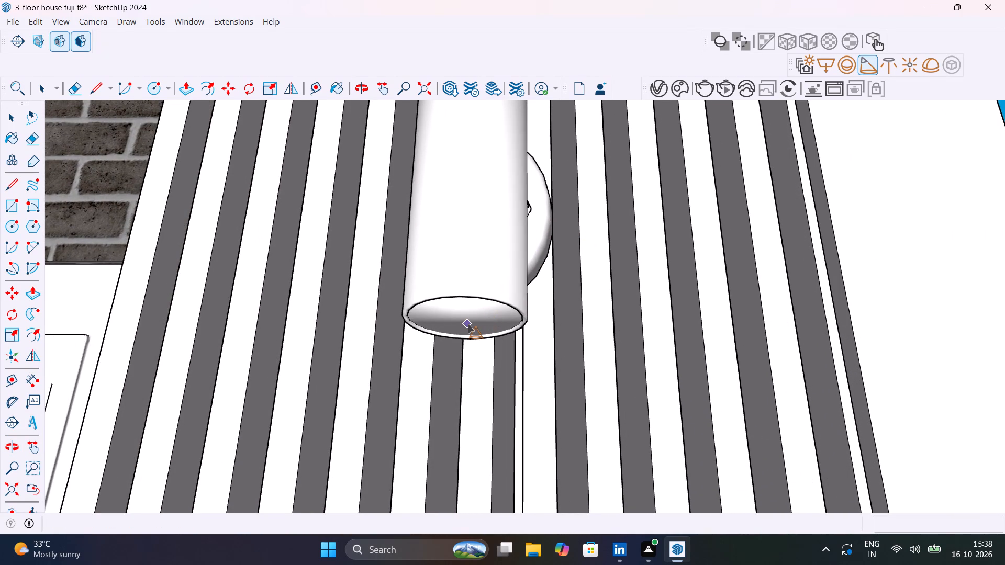
{"action": "left_click", "coordinate": [468, 323]}
Place a spot light in the bottom opening of the ground-floor wall lamp, shining downward.
{"action": "scroll", "coordinate": [473, 330], "scroll_direction": "down", "scroll_amount": 20}
{"action": "scroll", "coordinate": [473, 330], "scroll_direction": "down", "scroll_amount": 19}
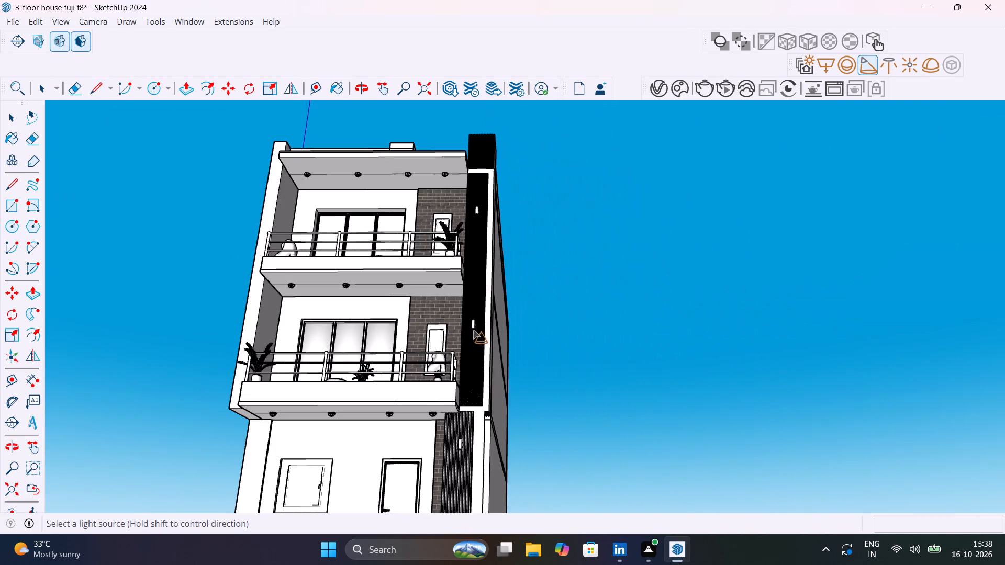
{"action": "scroll", "coordinate": [468, 450], "scroll_direction": "up", "scroll_amount": 20}
{"action": "scroll", "coordinate": [468, 450], "scroll_direction": "up", "scroll_amount": 5}
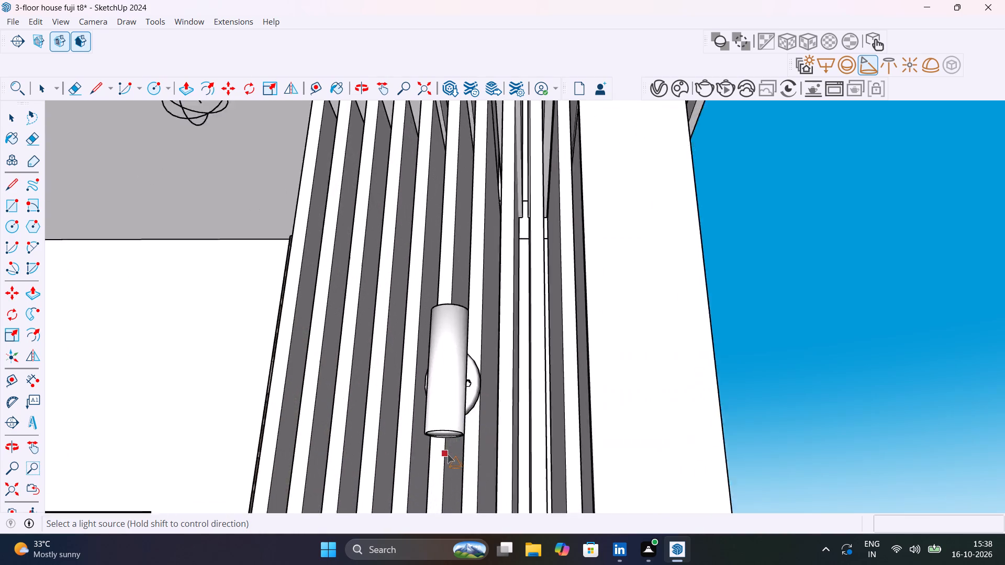
{"action": "scroll", "coordinate": [448, 454], "scroll_direction": "up", "scroll_amount": 6}
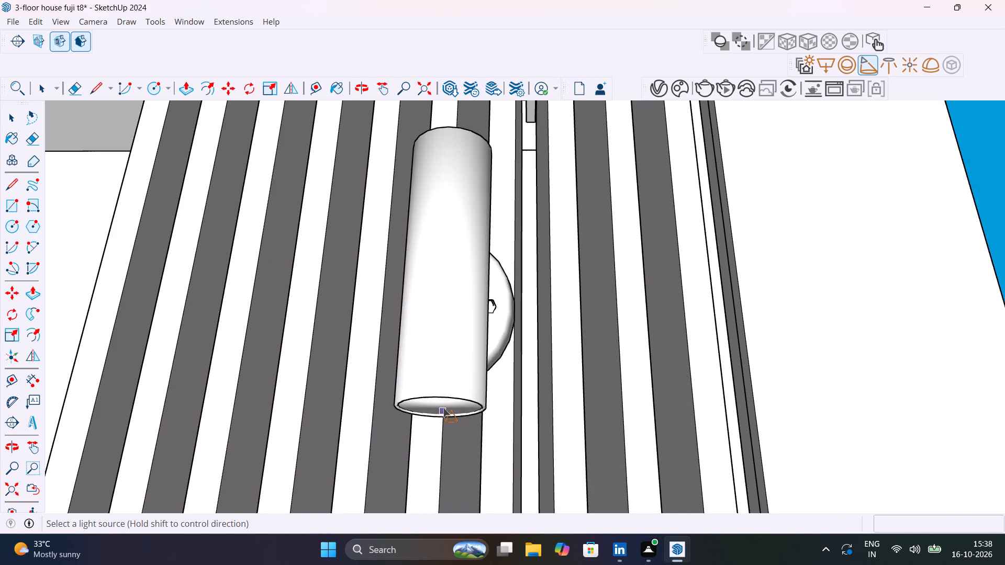
{"action": "left_click", "coordinate": [443, 408]}
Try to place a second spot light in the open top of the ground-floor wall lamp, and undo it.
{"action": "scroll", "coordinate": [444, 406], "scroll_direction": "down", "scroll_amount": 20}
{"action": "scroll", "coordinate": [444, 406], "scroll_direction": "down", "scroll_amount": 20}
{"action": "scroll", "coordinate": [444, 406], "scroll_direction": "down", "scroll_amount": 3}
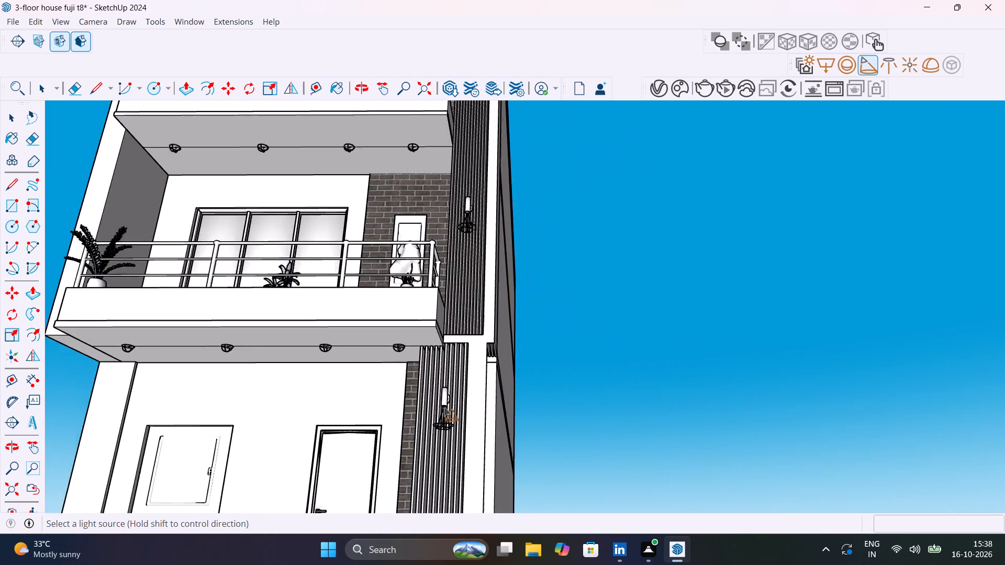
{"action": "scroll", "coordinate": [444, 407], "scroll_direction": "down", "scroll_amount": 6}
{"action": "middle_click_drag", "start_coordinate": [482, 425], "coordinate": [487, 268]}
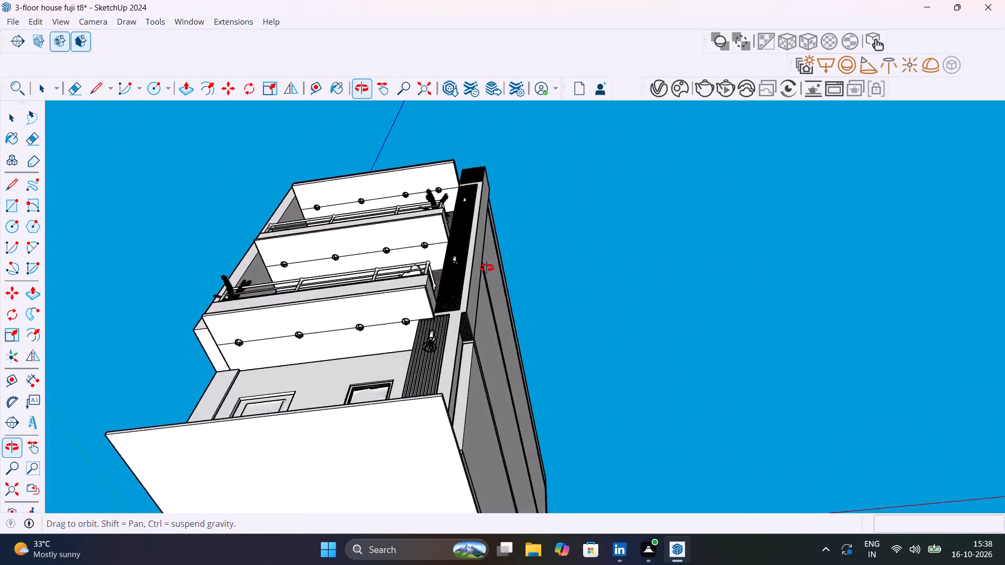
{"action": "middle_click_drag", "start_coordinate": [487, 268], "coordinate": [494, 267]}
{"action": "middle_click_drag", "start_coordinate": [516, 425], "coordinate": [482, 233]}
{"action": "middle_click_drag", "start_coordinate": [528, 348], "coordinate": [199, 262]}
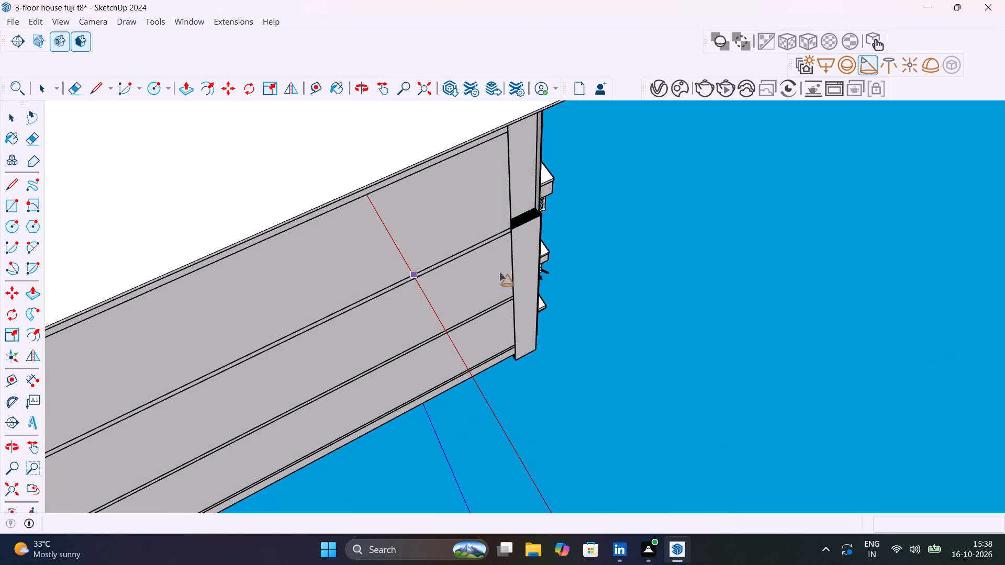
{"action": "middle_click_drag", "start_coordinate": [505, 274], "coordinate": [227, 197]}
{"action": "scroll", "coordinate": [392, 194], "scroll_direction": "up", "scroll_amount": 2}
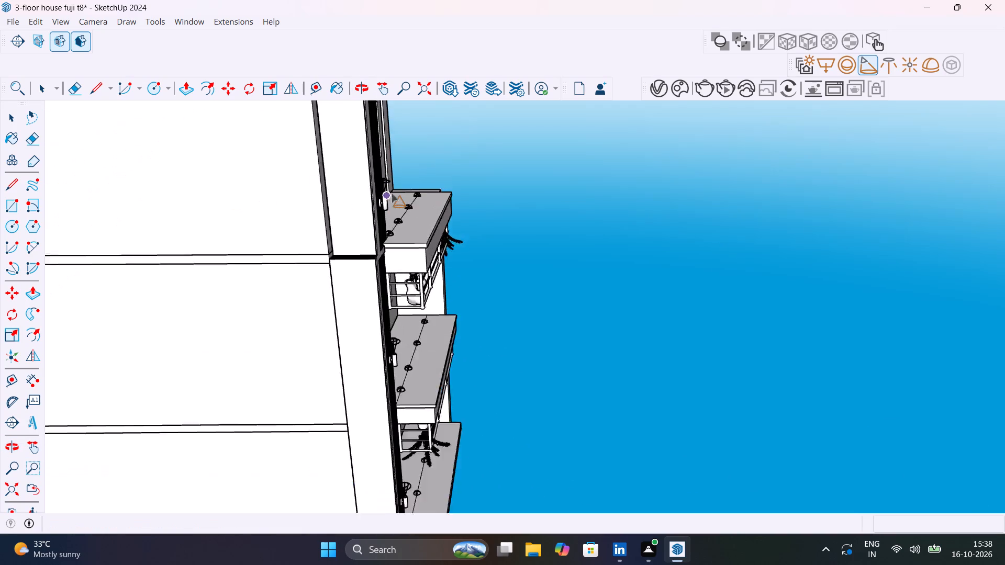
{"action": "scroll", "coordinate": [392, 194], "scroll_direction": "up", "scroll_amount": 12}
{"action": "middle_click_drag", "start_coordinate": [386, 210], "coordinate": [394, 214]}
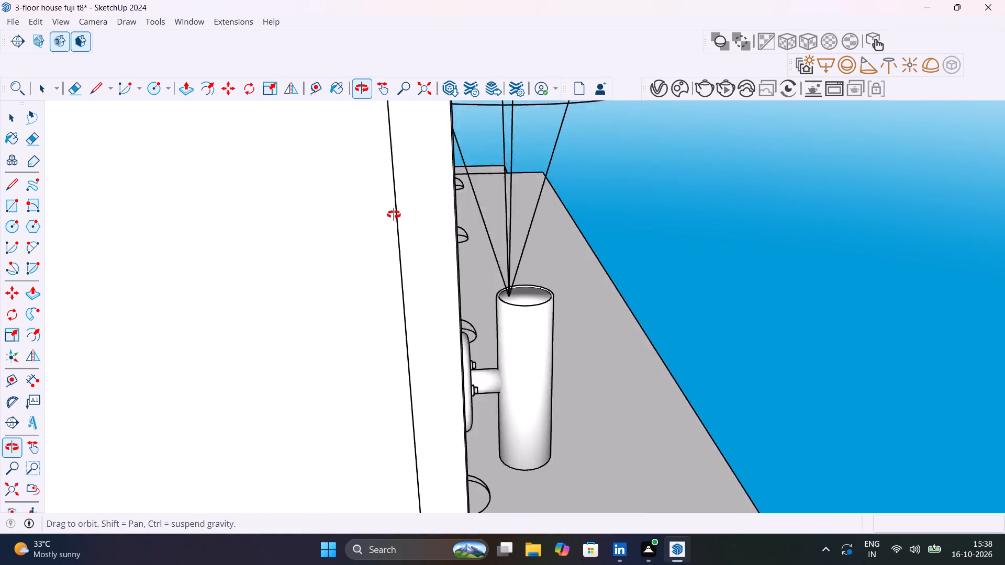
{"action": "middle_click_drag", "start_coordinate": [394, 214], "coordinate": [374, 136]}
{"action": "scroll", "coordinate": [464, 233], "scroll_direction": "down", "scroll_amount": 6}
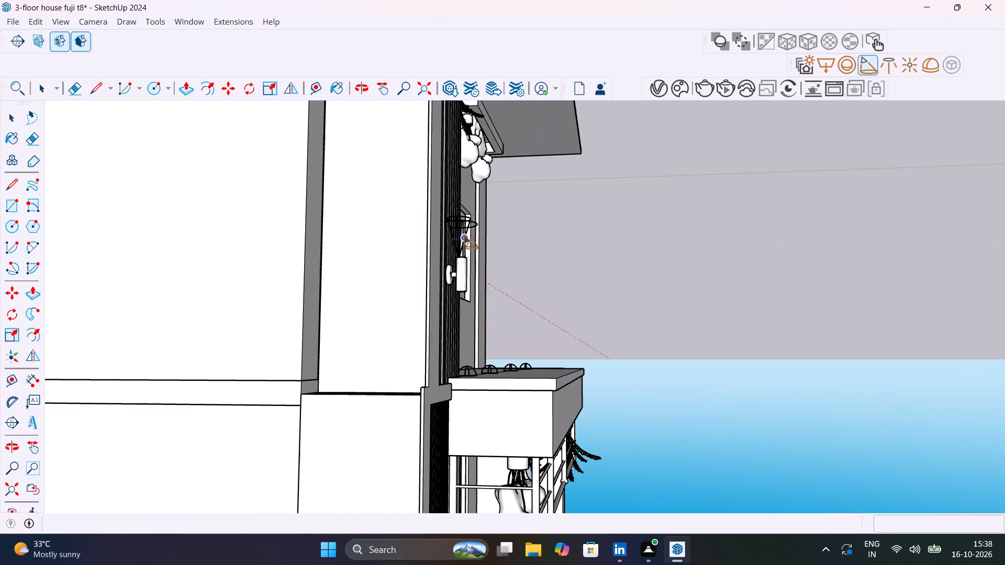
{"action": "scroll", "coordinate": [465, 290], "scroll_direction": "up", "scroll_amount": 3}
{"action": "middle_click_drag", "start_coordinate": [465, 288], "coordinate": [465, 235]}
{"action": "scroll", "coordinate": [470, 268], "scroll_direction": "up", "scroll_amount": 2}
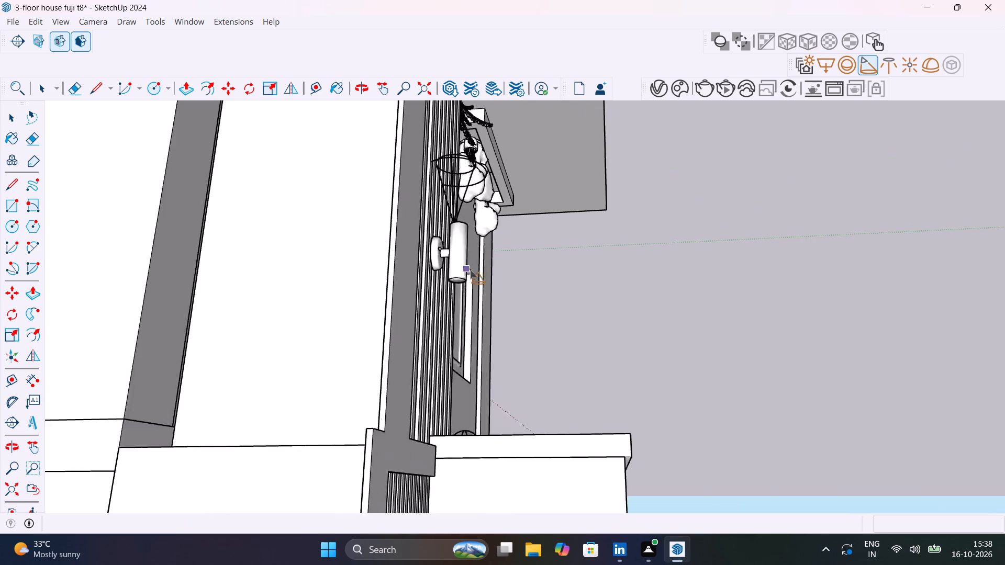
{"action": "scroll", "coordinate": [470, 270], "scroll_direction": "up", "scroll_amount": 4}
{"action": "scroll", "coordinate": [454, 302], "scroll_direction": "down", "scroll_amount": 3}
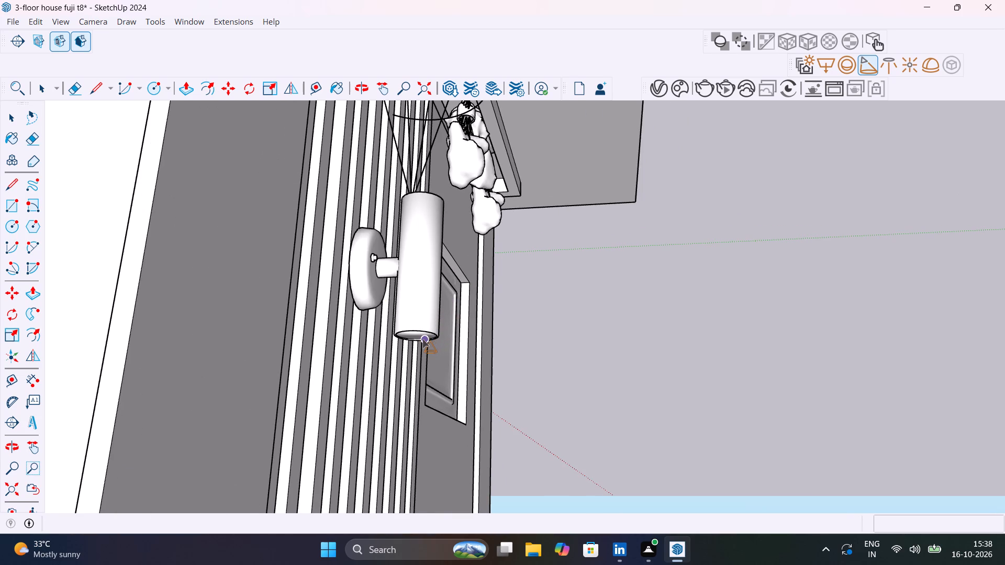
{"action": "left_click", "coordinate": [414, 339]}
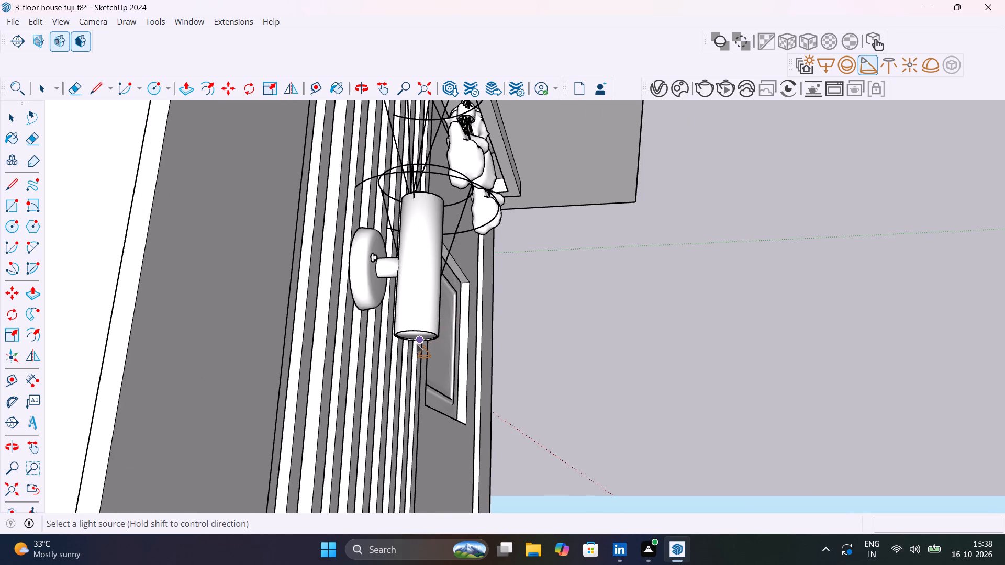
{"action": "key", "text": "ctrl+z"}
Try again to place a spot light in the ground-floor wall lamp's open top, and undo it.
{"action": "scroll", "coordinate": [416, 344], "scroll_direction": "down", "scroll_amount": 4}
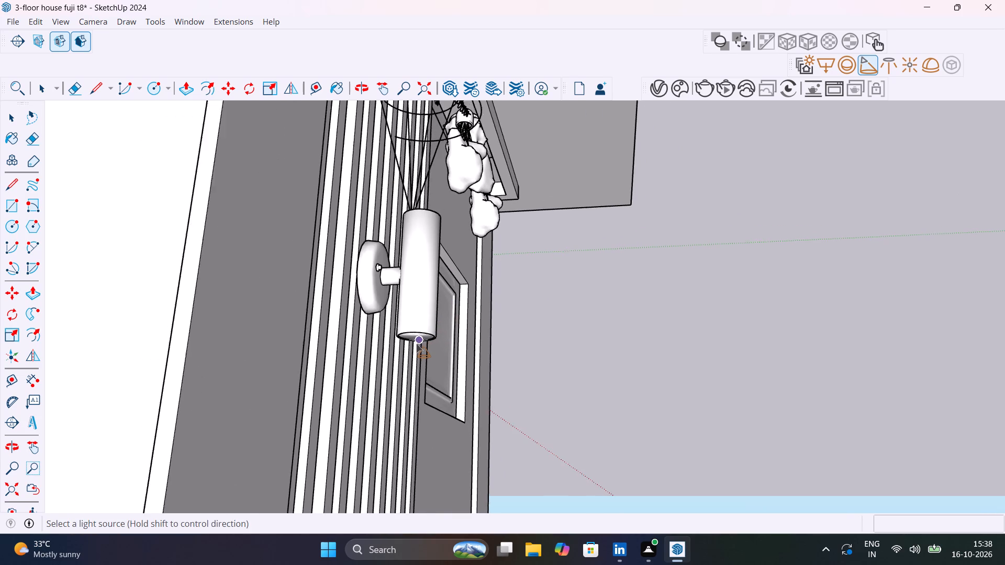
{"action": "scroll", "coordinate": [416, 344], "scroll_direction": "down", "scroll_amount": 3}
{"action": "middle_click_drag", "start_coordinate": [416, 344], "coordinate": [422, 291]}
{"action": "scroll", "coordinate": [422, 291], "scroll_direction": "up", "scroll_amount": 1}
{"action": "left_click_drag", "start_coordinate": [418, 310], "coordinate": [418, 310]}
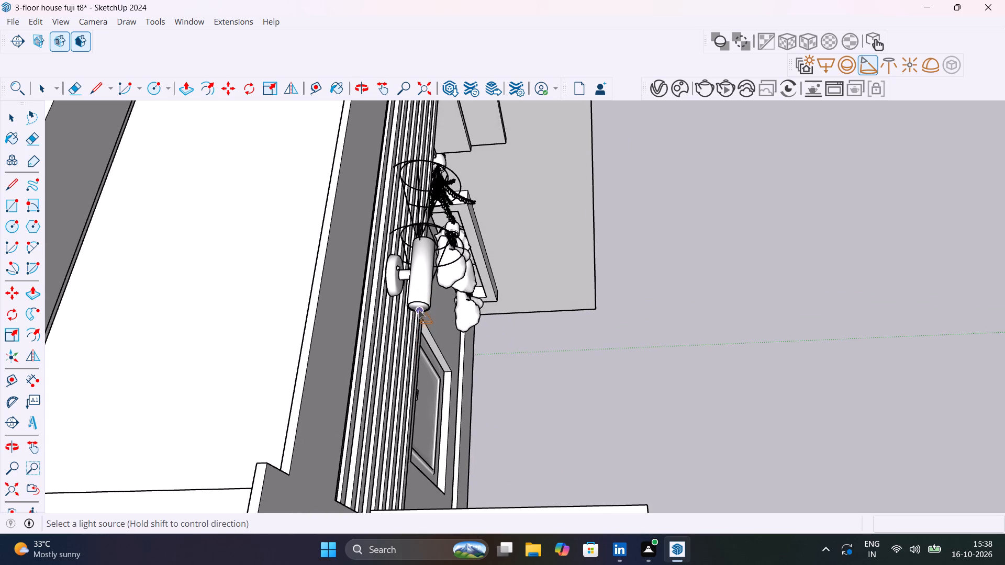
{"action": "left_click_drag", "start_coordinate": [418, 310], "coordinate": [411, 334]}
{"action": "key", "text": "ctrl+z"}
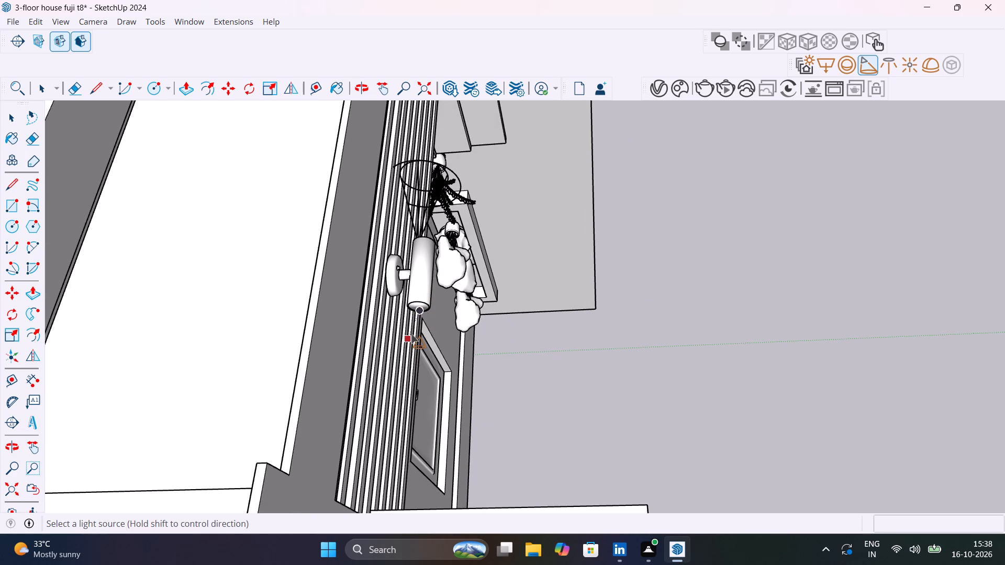
Make a vertically flipped copy of the first-floor wall lamp's bottom spot light so the copy shines upward.
{"action": "scroll", "coordinate": [411, 334], "scroll_direction": "down", "scroll_amount": 14}
{"action": "middle_click_drag", "start_coordinate": [453, 355], "coordinate": [337, 161]}
{"action": "middle_click_drag", "start_coordinate": [405, 320], "coordinate": [171, 175]}
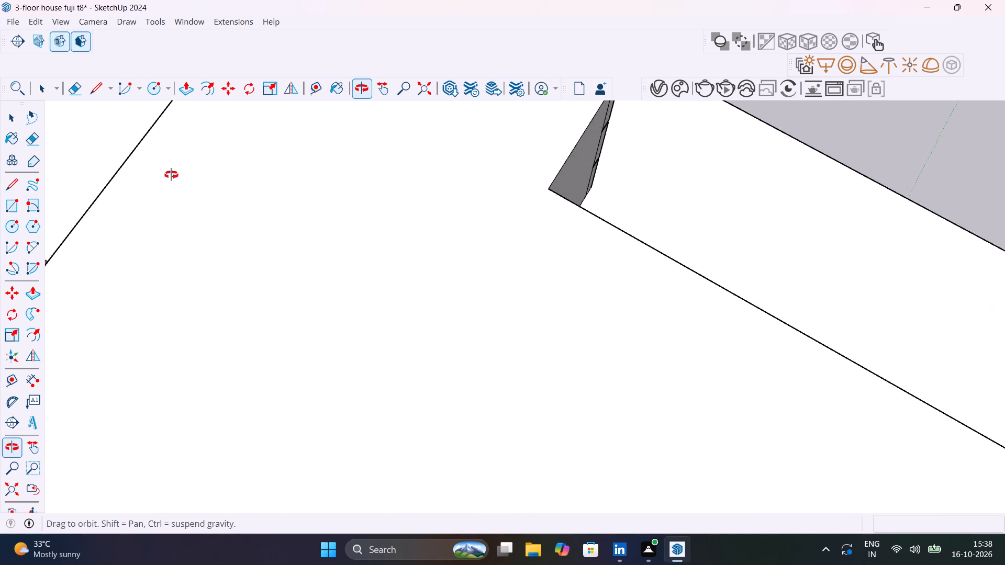
{"action": "middle_click_drag", "start_coordinate": [171, 175], "coordinate": [0, 185]}
{"action": "scroll", "coordinate": [194, 240], "scroll_direction": "down", "scroll_amount": 6}
{"action": "middle_click_drag", "start_coordinate": [340, 267], "coordinate": [114, 197]}
{"action": "key", "text": "space"}
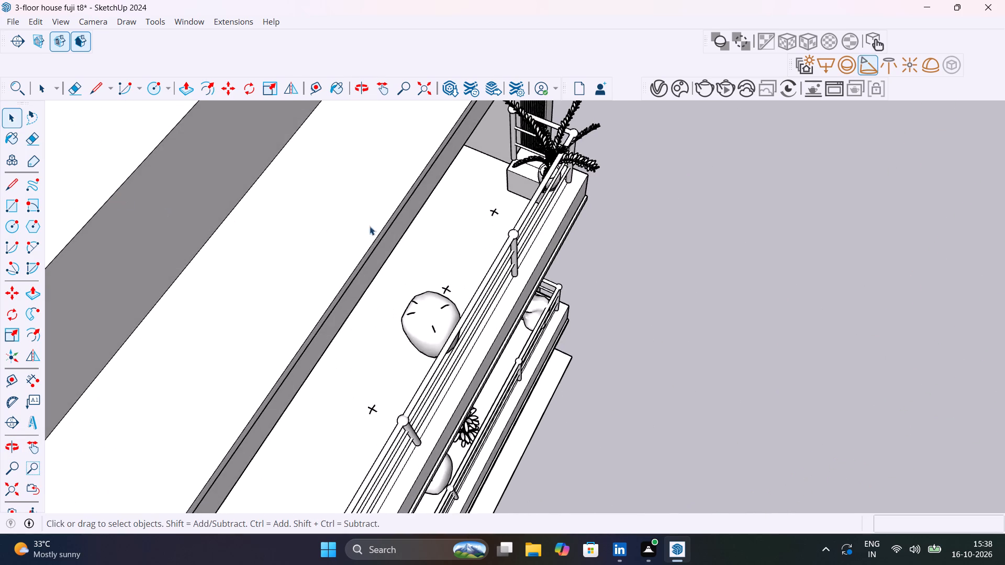
{"action": "middle_click_drag", "start_coordinate": [502, 230], "coordinate": [336, 190], "text": "shift"}
{"action": "scroll", "coordinate": [502, 230], "scroll_direction": "down", "scroll_amount": 1, "text": "shift"}
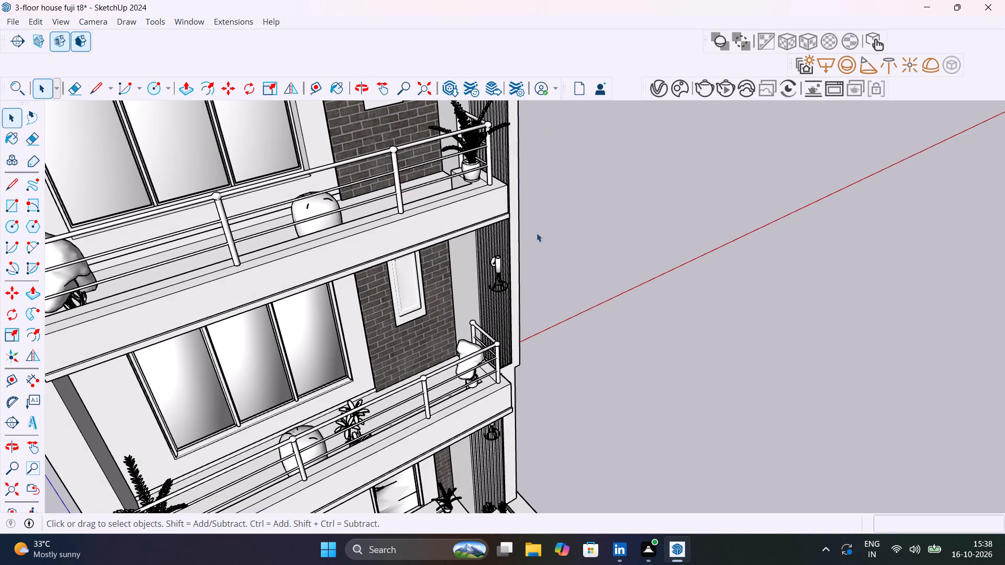
{"action": "scroll", "coordinate": [510, 281], "scroll_direction": "up", "scroll_amount": 9}
{"action": "middle_click_drag", "start_coordinate": [489, 290], "coordinate": [532, 276]}
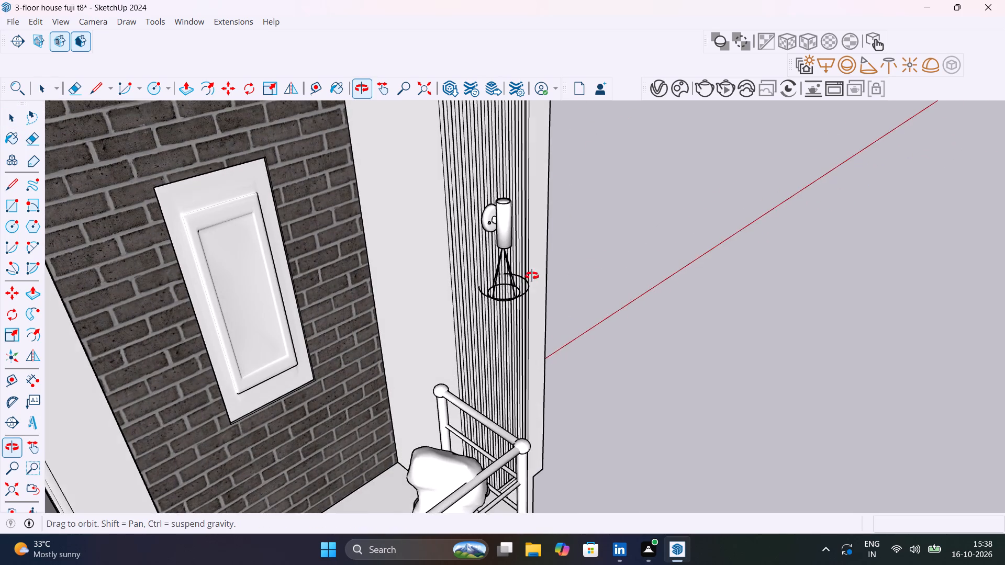
{"action": "middle_click_drag", "start_coordinate": [532, 276], "coordinate": [583, 290]}
{"action": "scroll", "coordinate": [583, 290], "scroll_direction": "up", "scroll_amount": 1}
{"action": "left_click", "coordinate": [572, 306]}
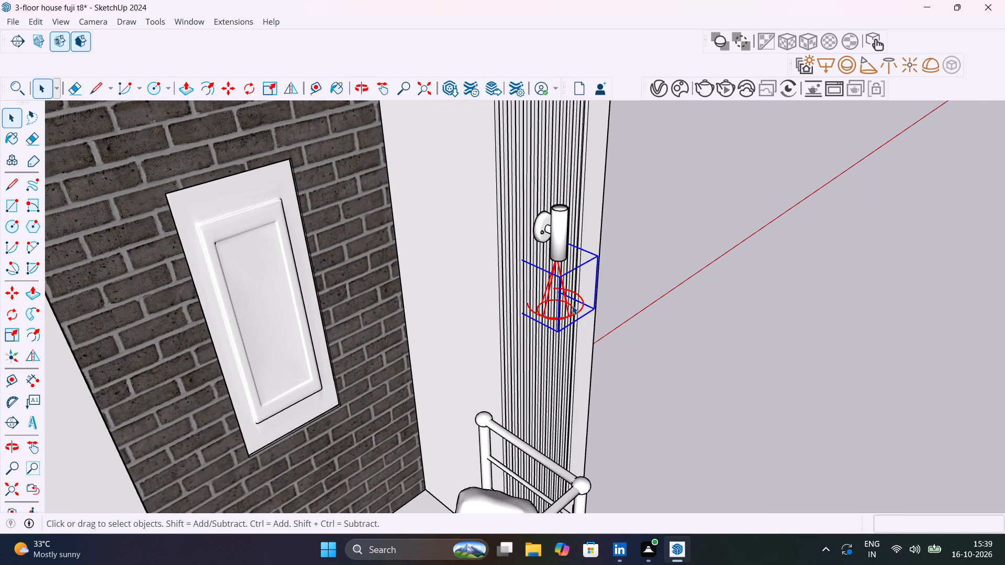
{"action": "key", "text": "m"}
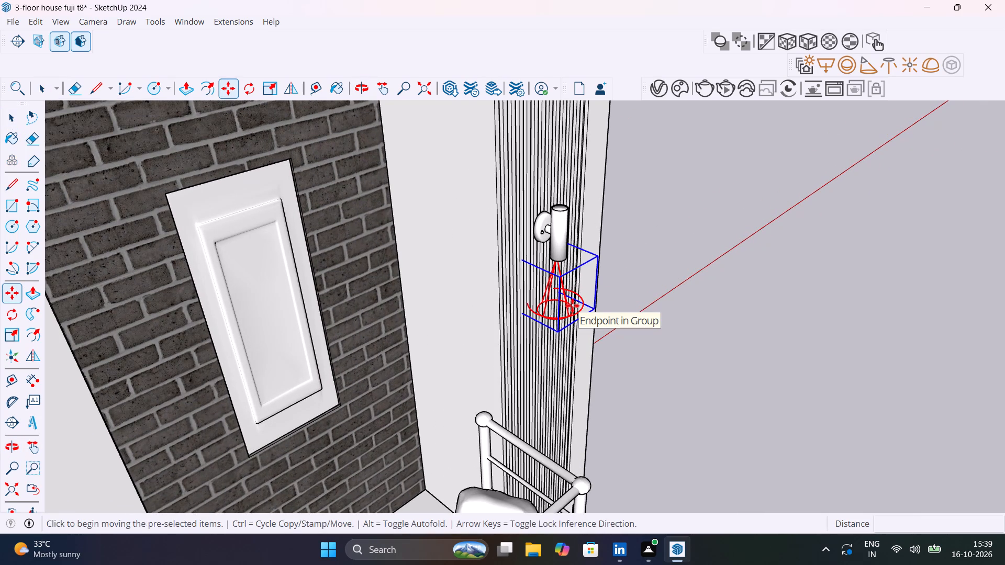
{"action": "key", "text": "i"}
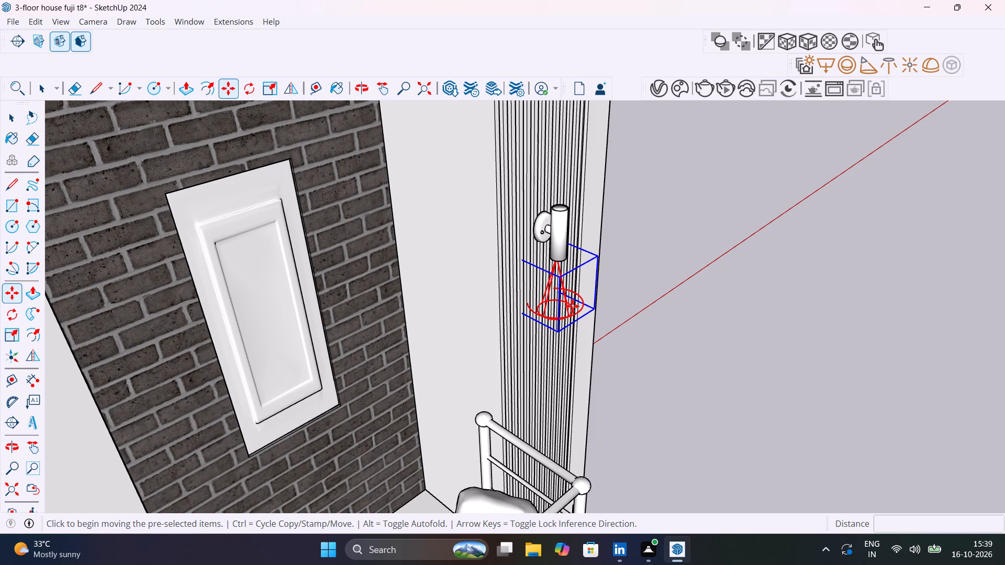
{"action": "left_click", "coordinate": [41, 358]}
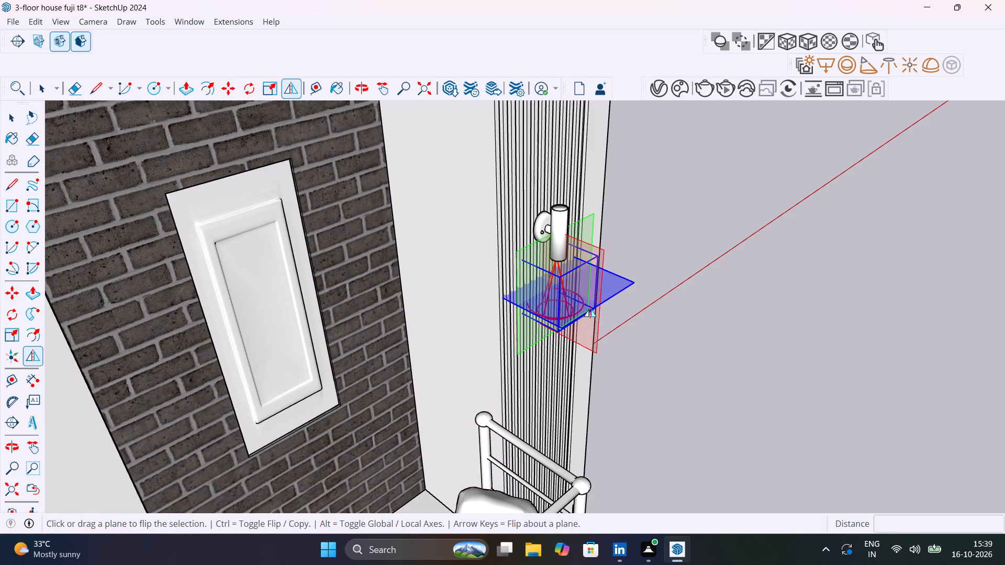
{"action": "left_click", "coordinate": [590, 308]}
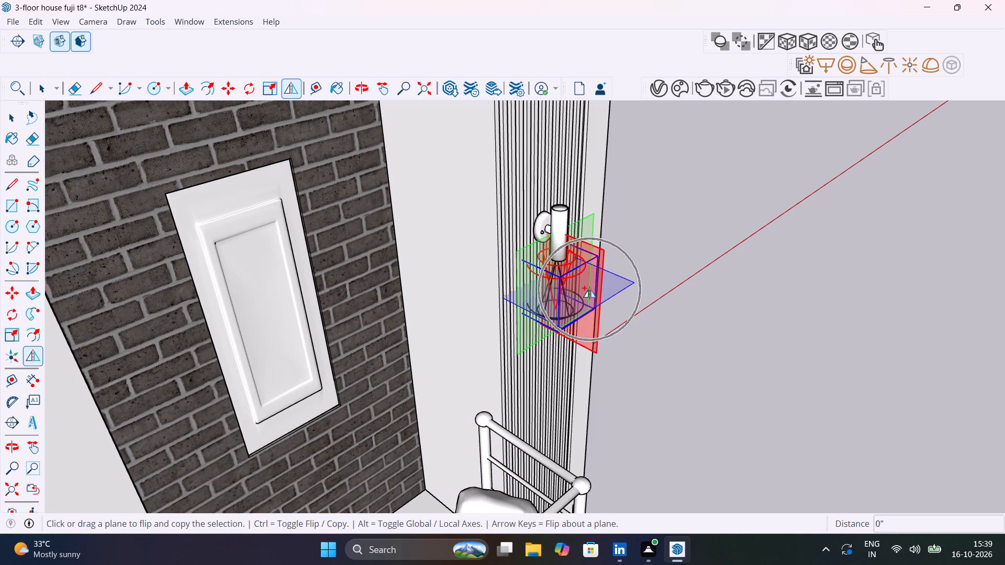
{"action": "scroll", "coordinate": [586, 275], "scroll_direction": "up", "scroll_amount": 5}
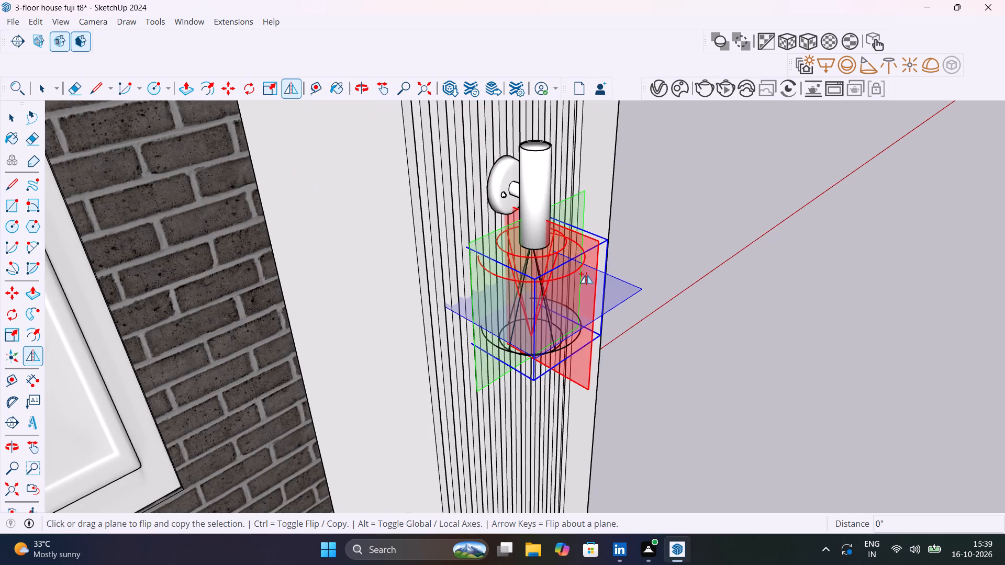
{"action": "key", "text": "space"}
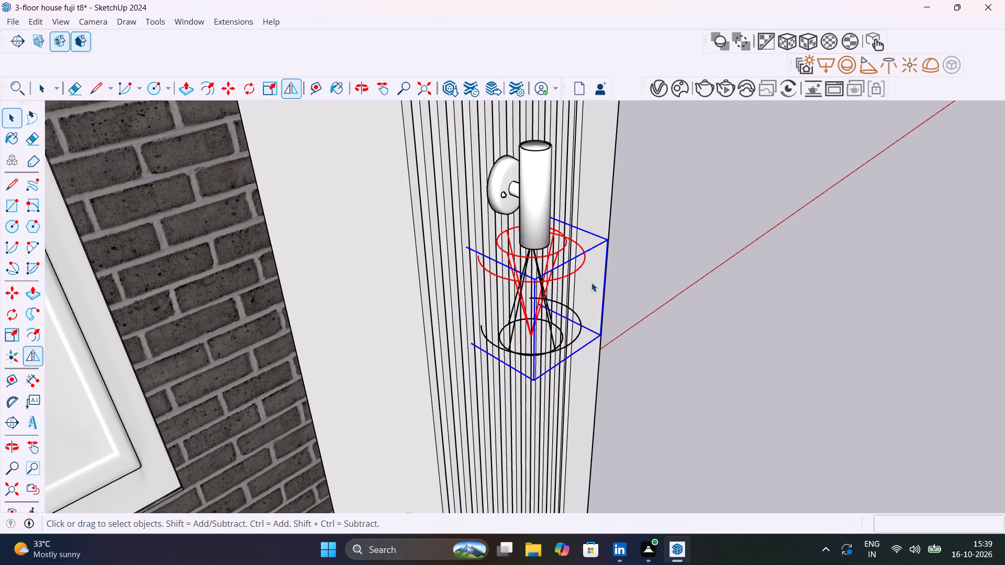
{"action": "middle_click_drag", "start_coordinate": [575, 268], "coordinate": [488, 246]}
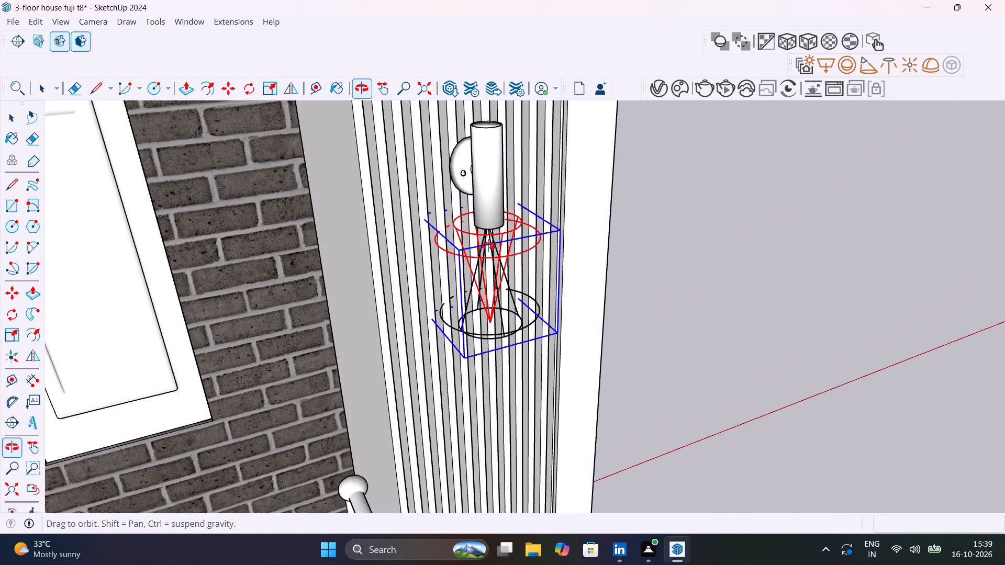
{"action": "middle_click_drag", "start_coordinate": [488, 246], "coordinate": [488, 311]}
{"action": "left_click", "coordinate": [695, 281]}
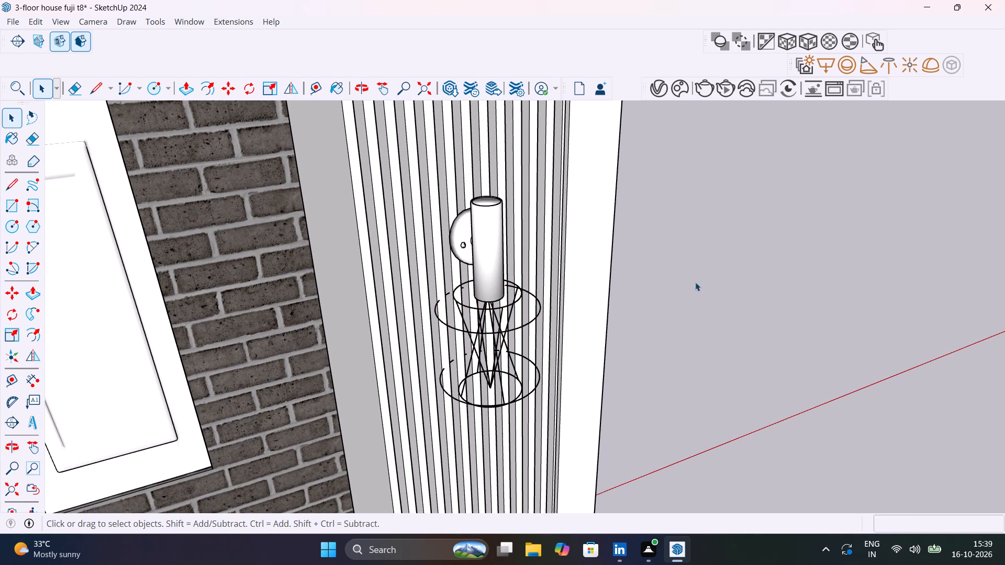
Move the flipped spot light up about 1' 8 5/16" so its tip sits in the first-floor wall lamp's open top.
{"action": "left_click", "coordinate": [496, 372]}
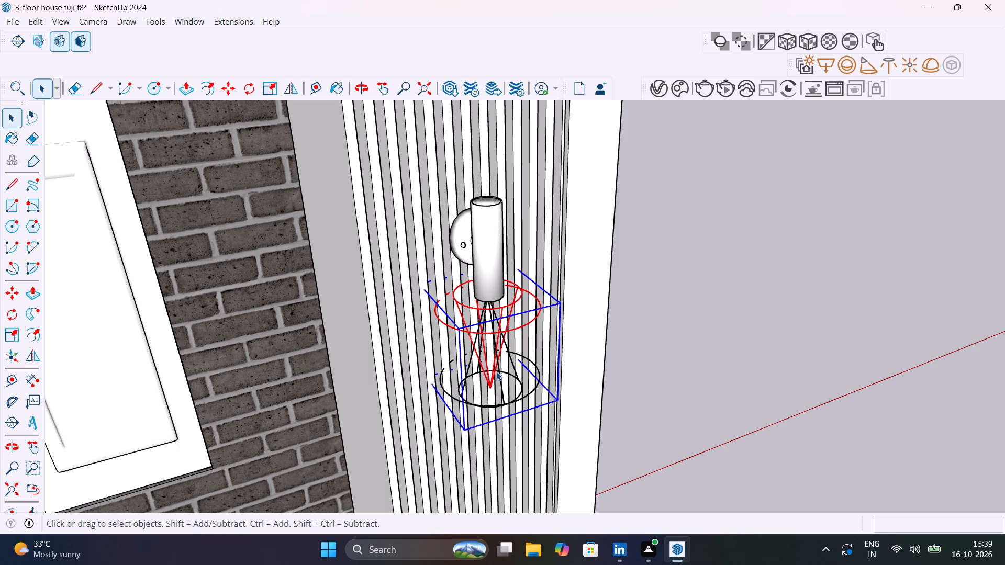
{"action": "key", "text": "m"}
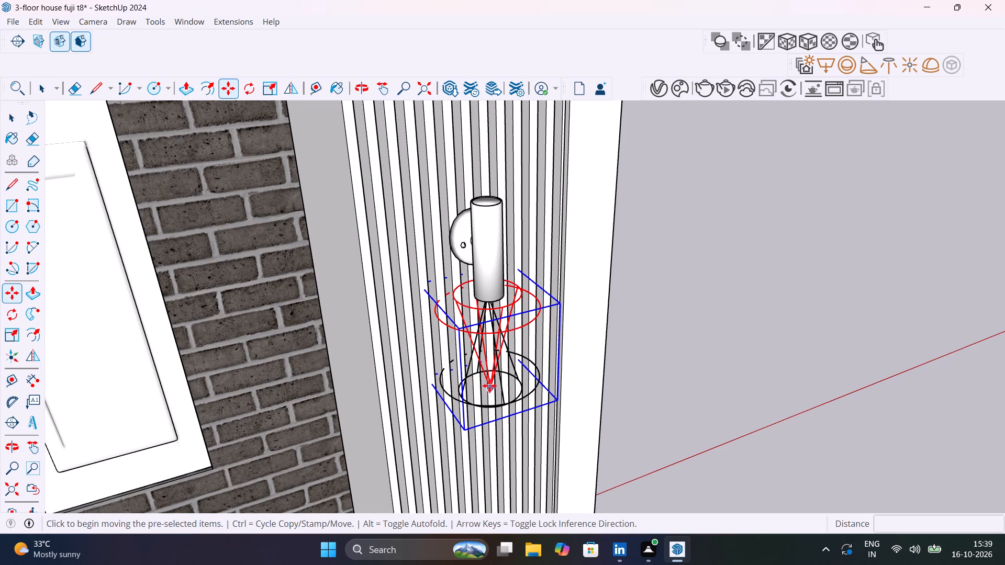
{"action": "left_click", "coordinate": [489, 385]}
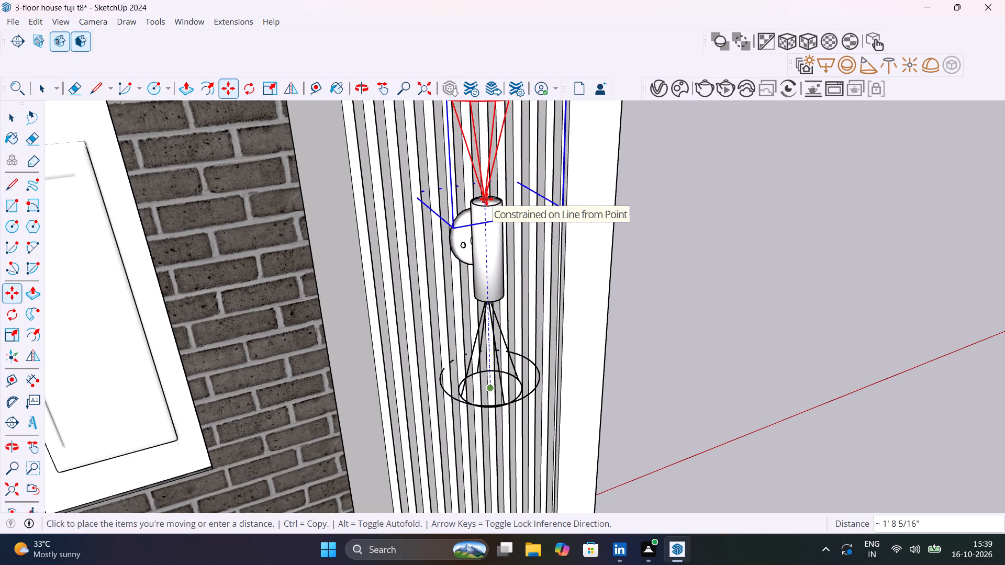
{"action": "scroll", "coordinate": [486, 198], "scroll_direction": "up", "scroll_amount": 11}
{"action": "left_click", "coordinate": [486, 204]}
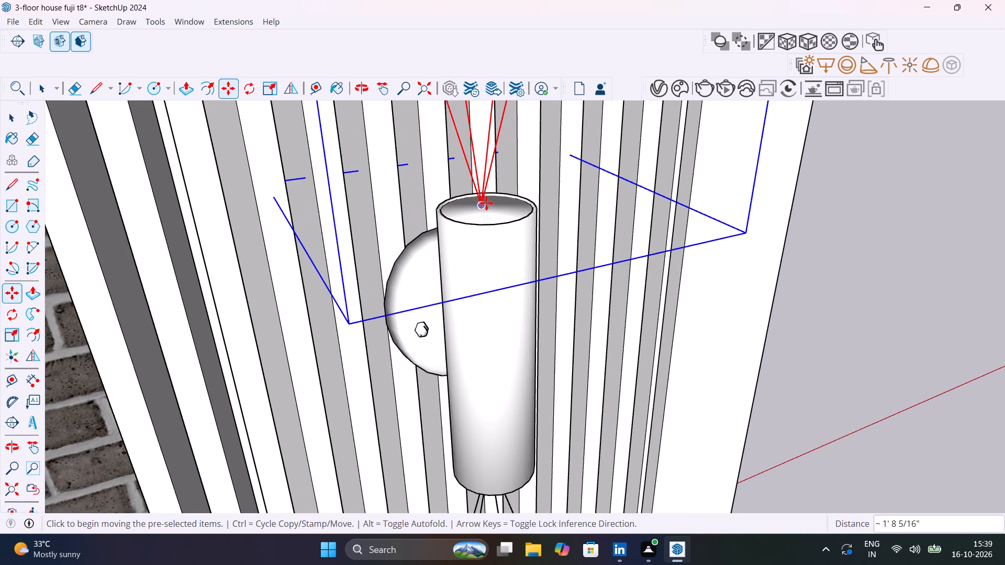
Move the upward spot light about 10' 5/8" up the slatted panel to the second-floor wall lamp.
{"action": "scroll", "coordinate": [500, 232], "scroll_direction": "down", "scroll_amount": 20}
{"action": "scroll", "coordinate": [500, 232], "scroll_direction": "down", "scroll_amount": 9}
{"action": "scroll", "coordinate": [529, 296], "scroll_direction": "down", "scroll_amount": 20}
{"action": "middle_click_drag", "start_coordinate": [532, 296], "coordinate": [493, 352]}
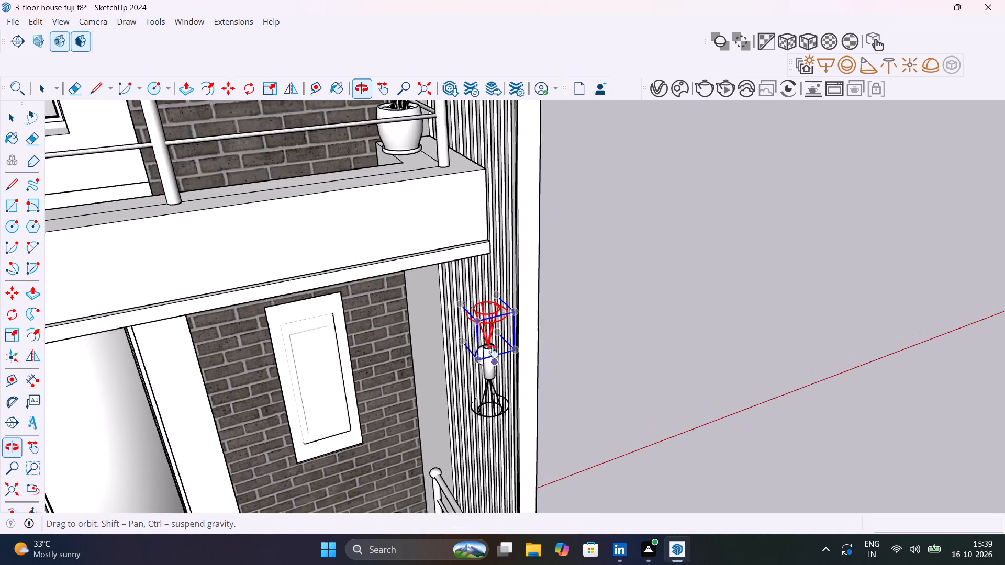
{"action": "middle_click_drag", "start_coordinate": [493, 352], "coordinate": [326, 288]}
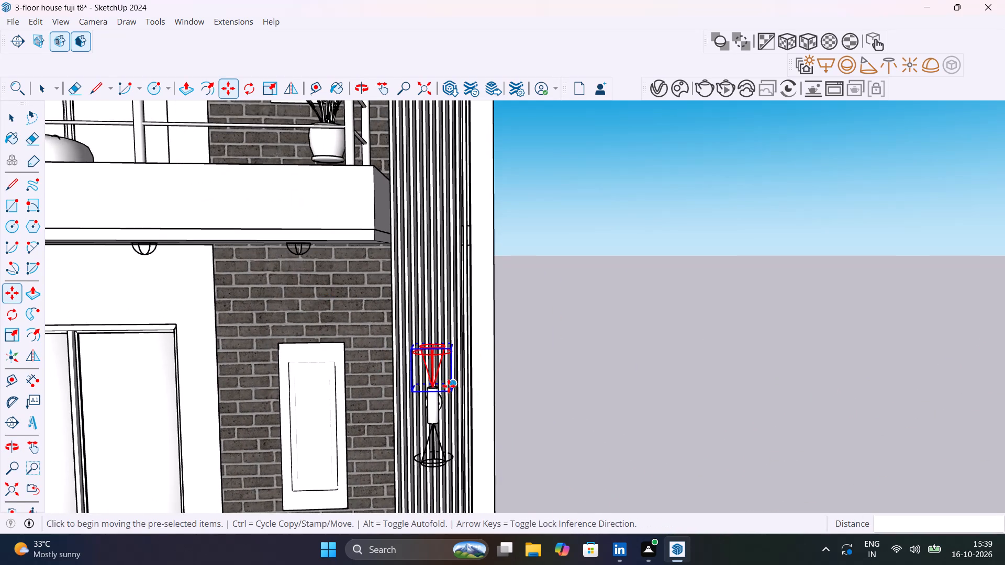
{"action": "left_click", "coordinate": [449, 391]}
{"action": "scroll", "coordinate": [466, 292], "scroll_direction": "down", "scroll_amount": 8}
{"action": "middle_click_drag", "start_coordinate": [452, 187], "coordinate": [449, 353], "text": "shift"}
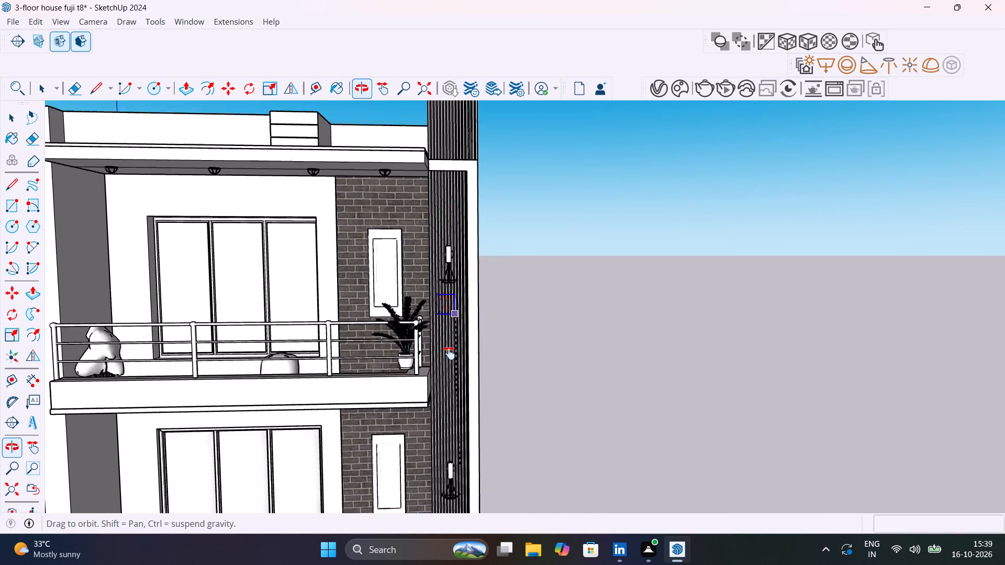
{"action": "middle_click_drag", "start_coordinate": [449, 353], "coordinate": [448, 383], "text": "shift"}
{"action": "scroll", "coordinate": [445, 317], "scroll_direction": "up", "scroll_amount": 13}
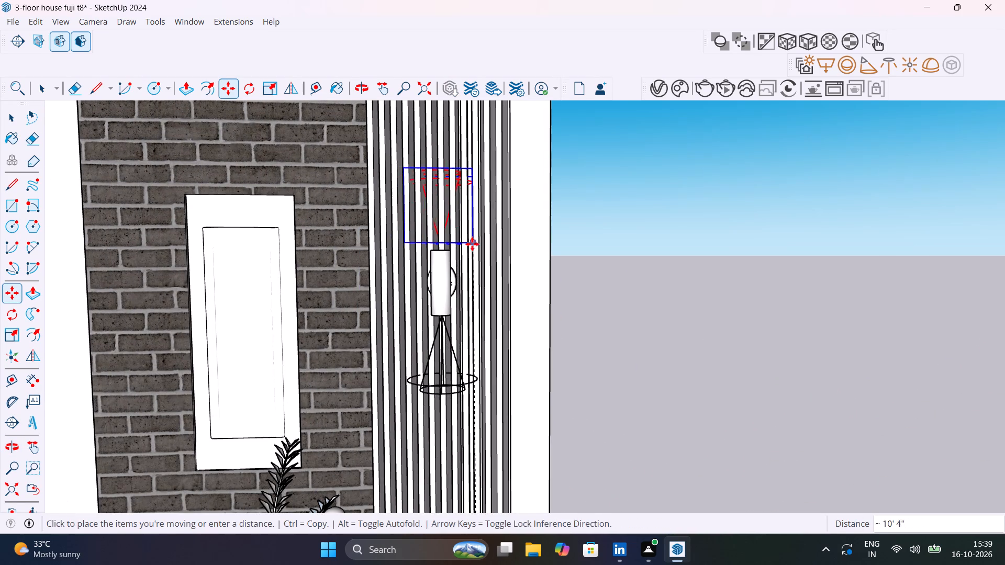
{"action": "scroll", "coordinate": [474, 255], "scroll_direction": "up", "scroll_amount": 10}
{"action": "middle_click_drag", "start_coordinate": [489, 290], "coordinate": [508, 381], "text": "shift"}
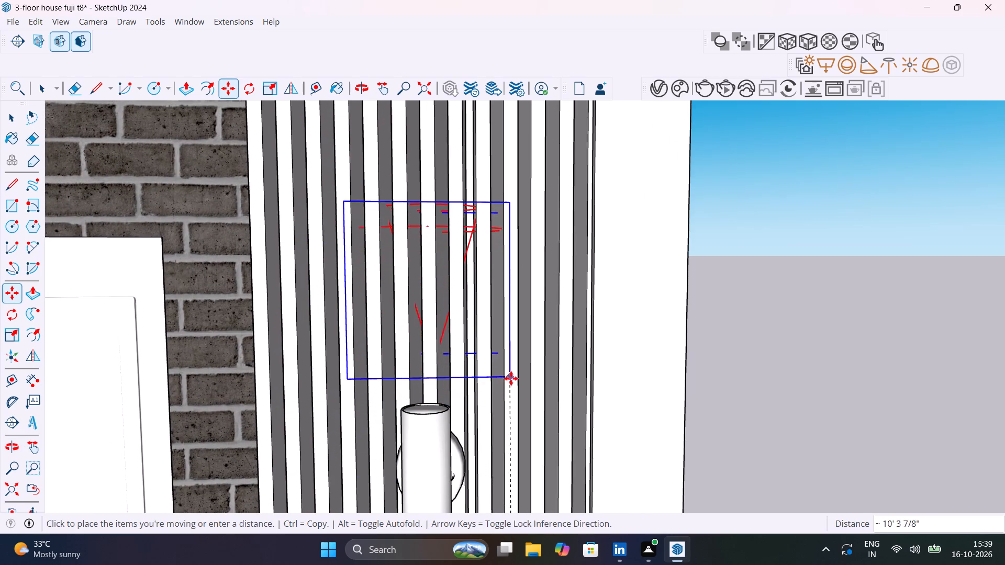
{"action": "middle_click_drag", "start_coordinate": [511, 380], "coordinate": [479, 351]}
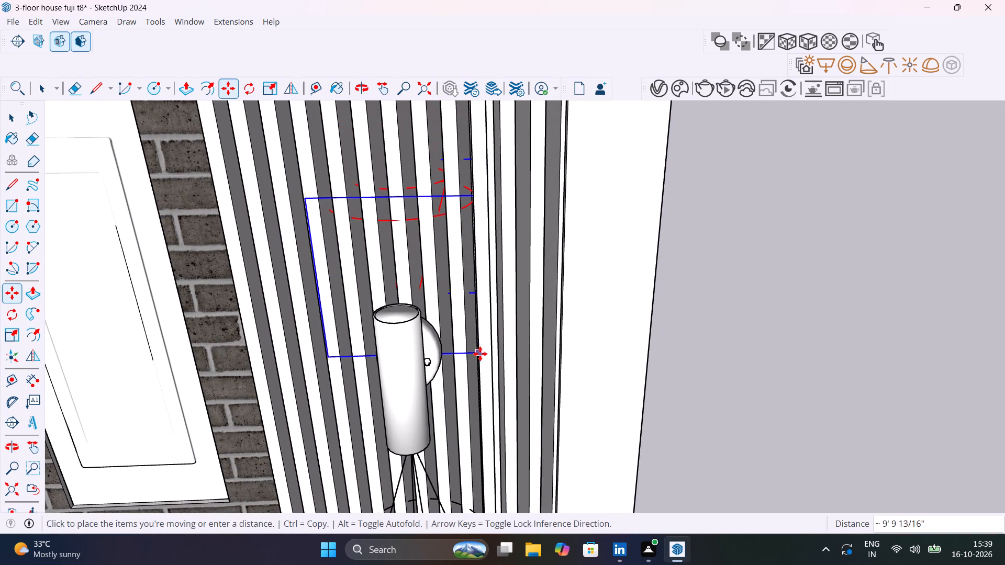
{"action": "left_click", "coordinate": [489, 316]}
Move the upward spot light by its tip about 8 1/16" into the second-floor wall lamp's open top.
{"action": "key", "text": "m"}
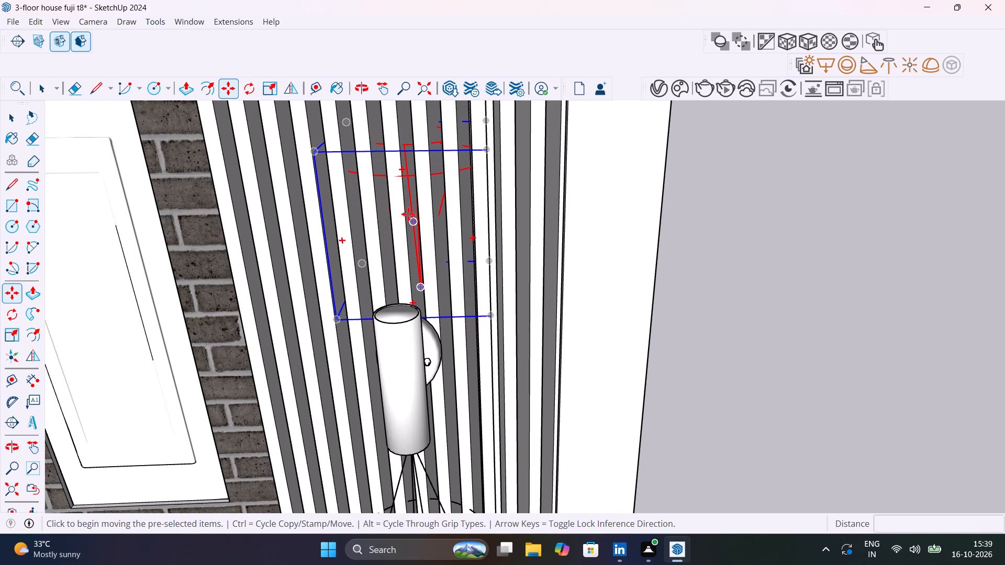
{"action": "left_click", "coordinate": [411, 220]}
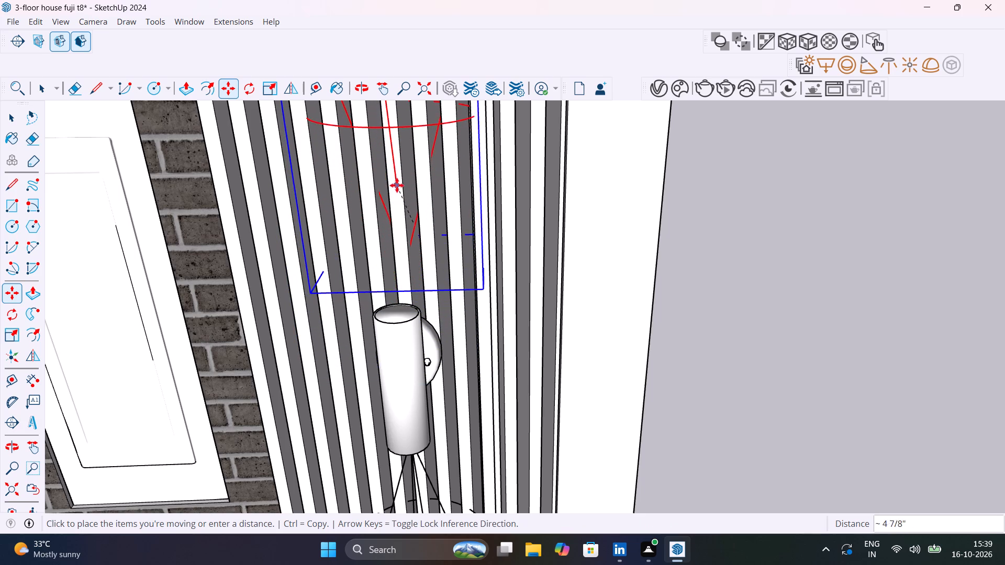
{"action": "key", "text": "Escape"}
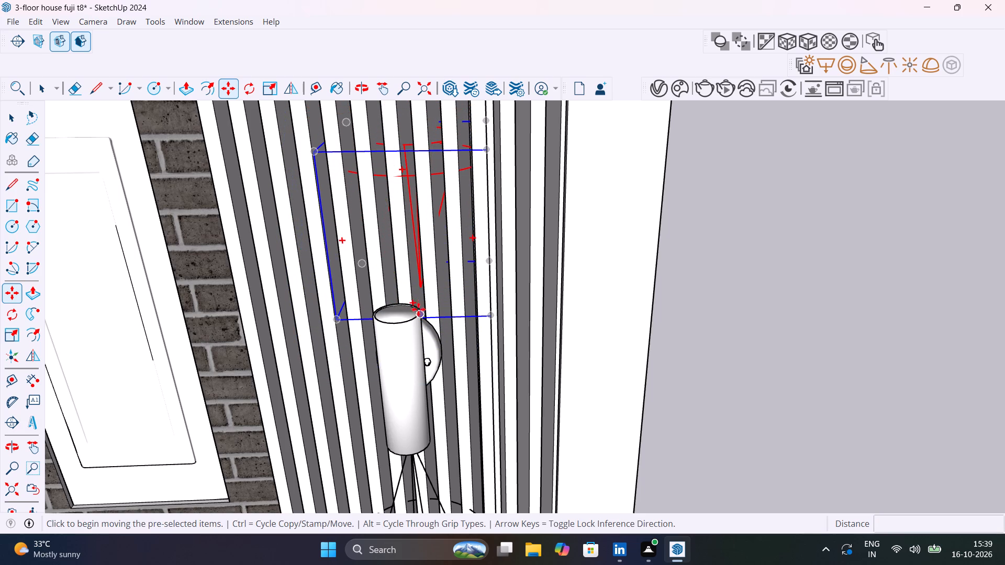
{"action": "left_click", "coordinate": [421, 286]}
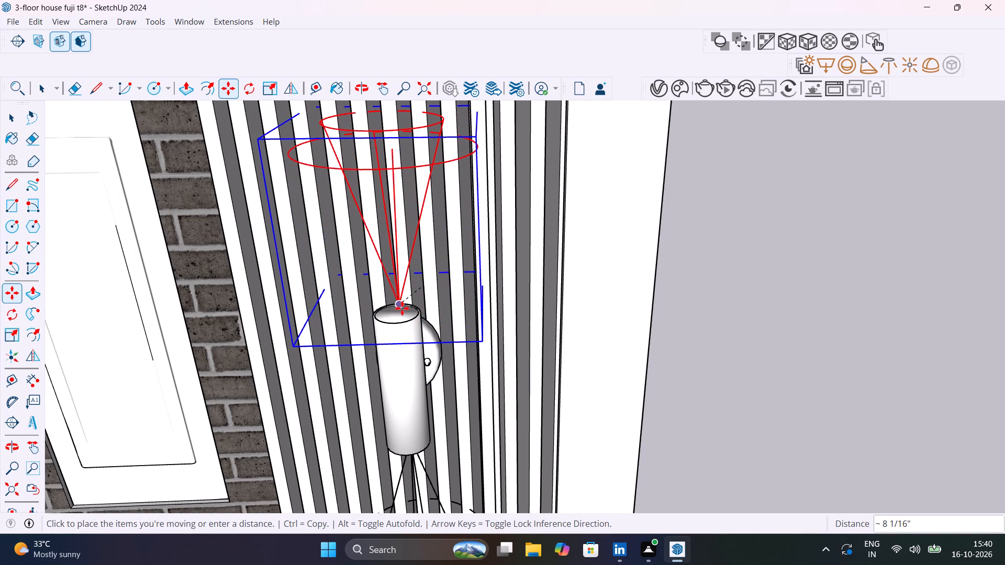
{"action": "left_click", "coordinate": [399, 312]}
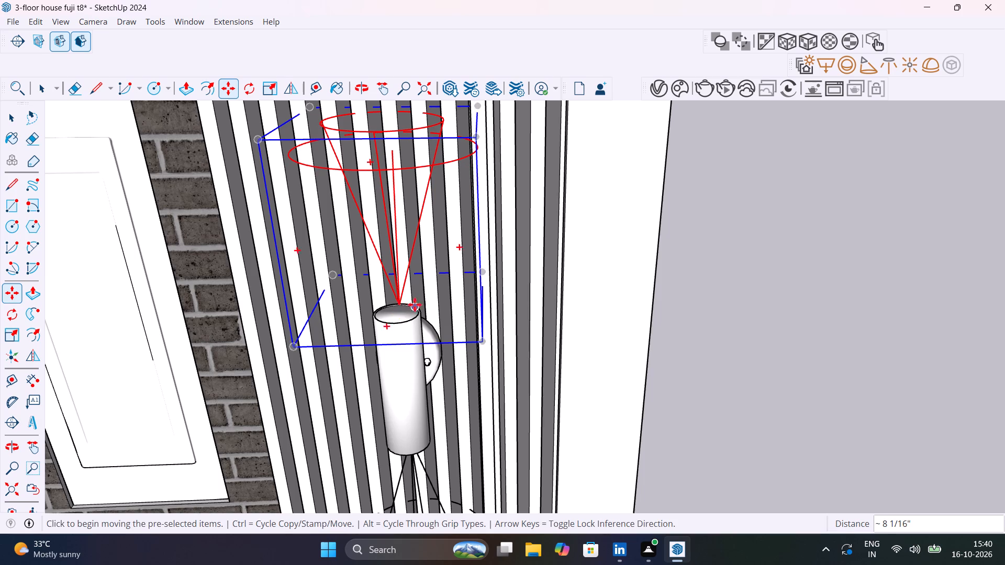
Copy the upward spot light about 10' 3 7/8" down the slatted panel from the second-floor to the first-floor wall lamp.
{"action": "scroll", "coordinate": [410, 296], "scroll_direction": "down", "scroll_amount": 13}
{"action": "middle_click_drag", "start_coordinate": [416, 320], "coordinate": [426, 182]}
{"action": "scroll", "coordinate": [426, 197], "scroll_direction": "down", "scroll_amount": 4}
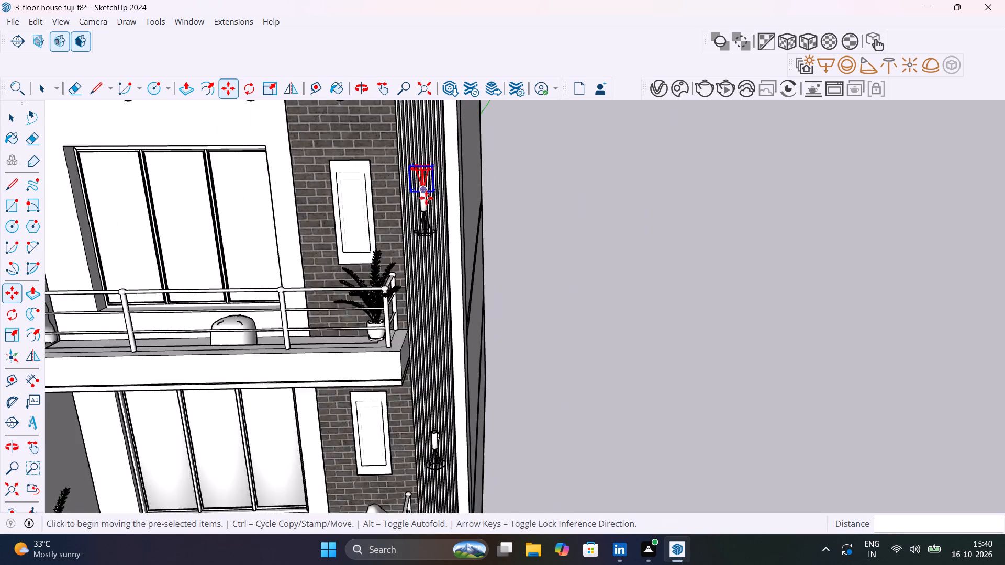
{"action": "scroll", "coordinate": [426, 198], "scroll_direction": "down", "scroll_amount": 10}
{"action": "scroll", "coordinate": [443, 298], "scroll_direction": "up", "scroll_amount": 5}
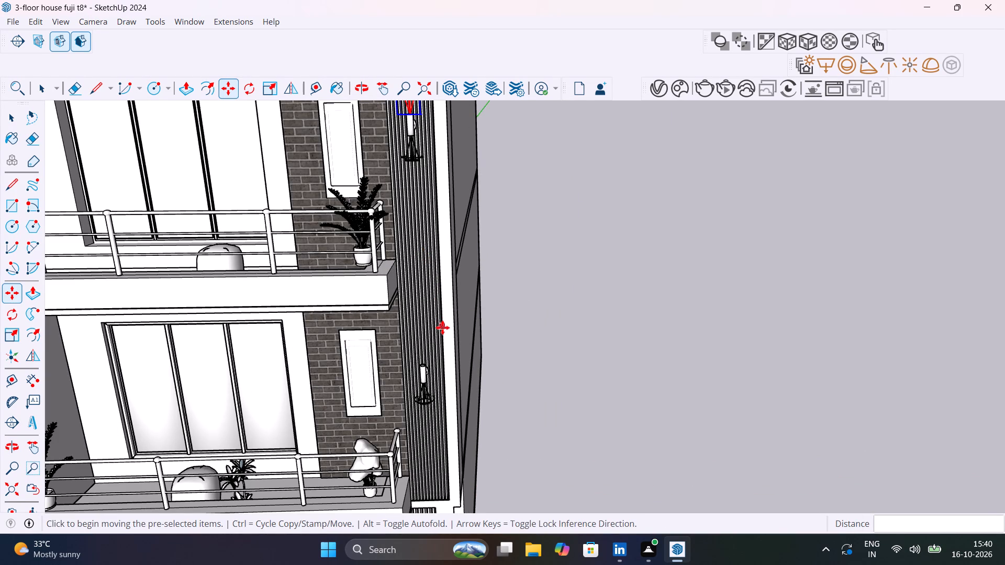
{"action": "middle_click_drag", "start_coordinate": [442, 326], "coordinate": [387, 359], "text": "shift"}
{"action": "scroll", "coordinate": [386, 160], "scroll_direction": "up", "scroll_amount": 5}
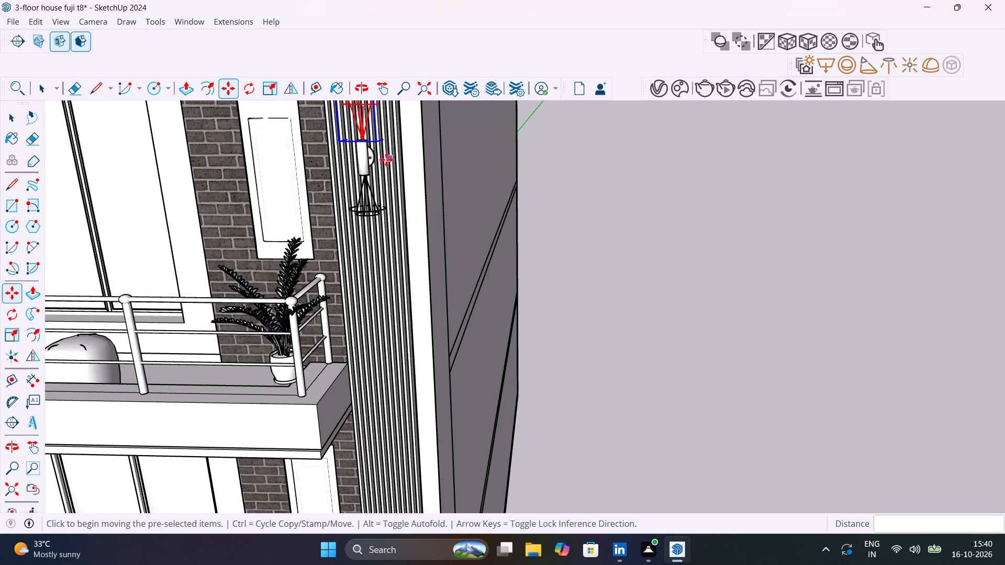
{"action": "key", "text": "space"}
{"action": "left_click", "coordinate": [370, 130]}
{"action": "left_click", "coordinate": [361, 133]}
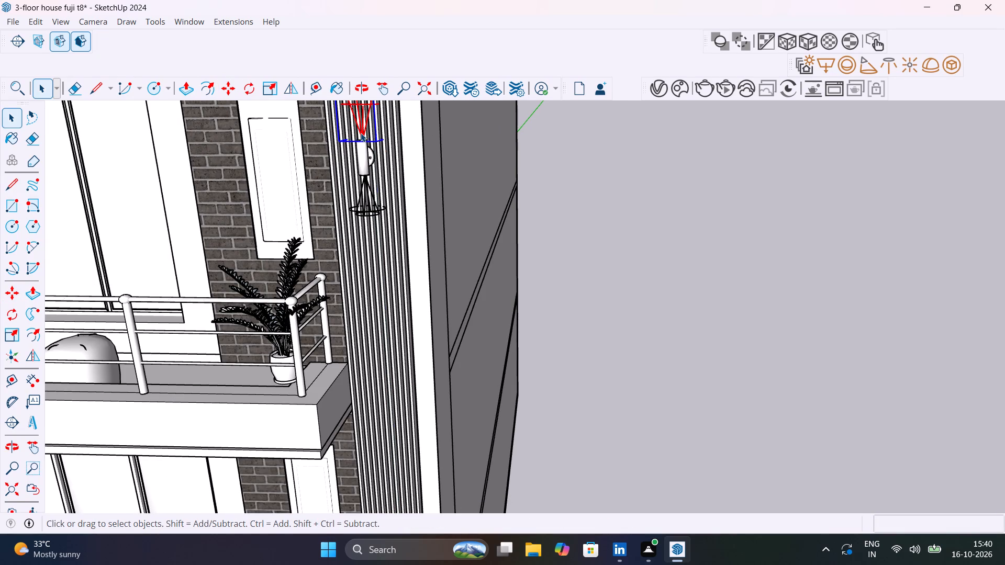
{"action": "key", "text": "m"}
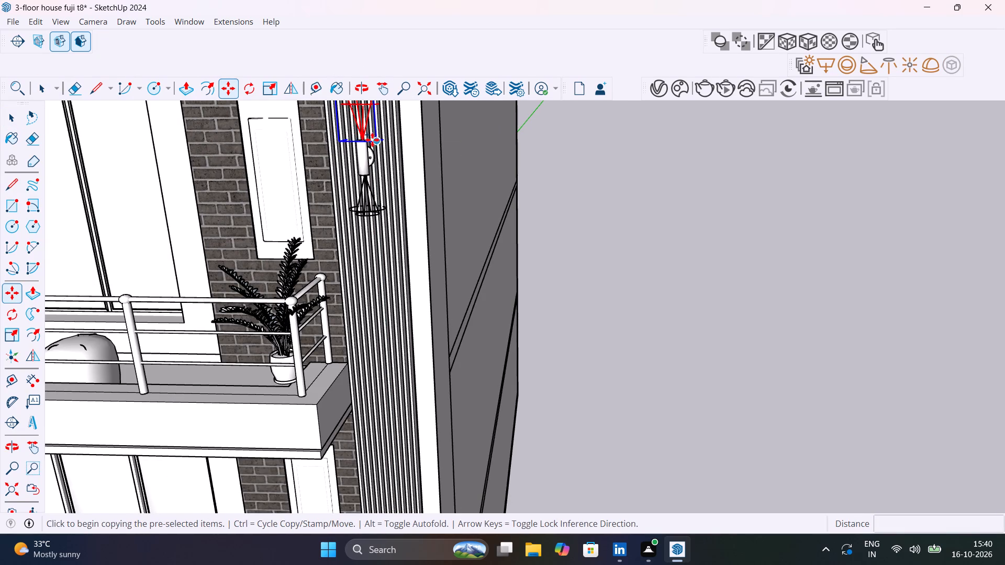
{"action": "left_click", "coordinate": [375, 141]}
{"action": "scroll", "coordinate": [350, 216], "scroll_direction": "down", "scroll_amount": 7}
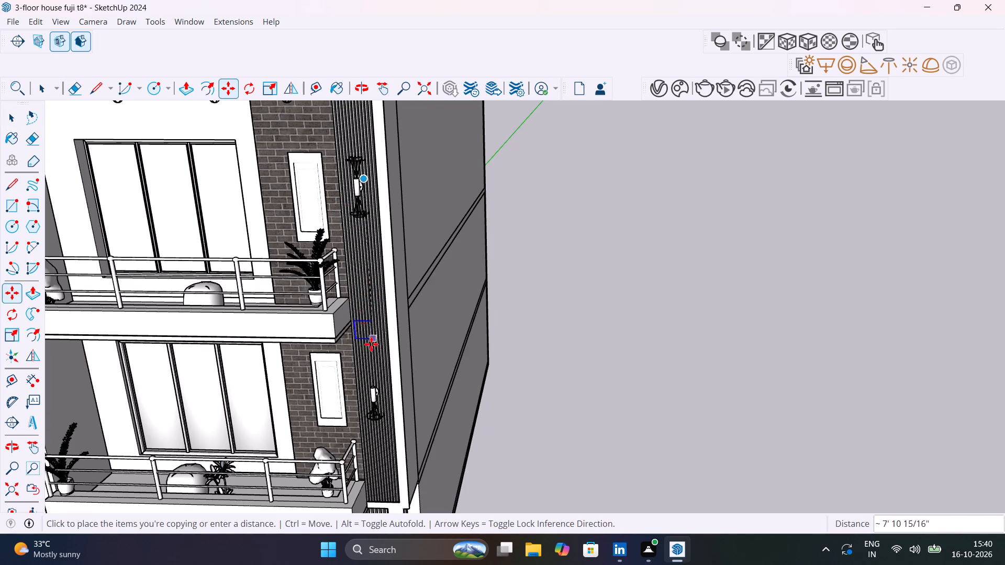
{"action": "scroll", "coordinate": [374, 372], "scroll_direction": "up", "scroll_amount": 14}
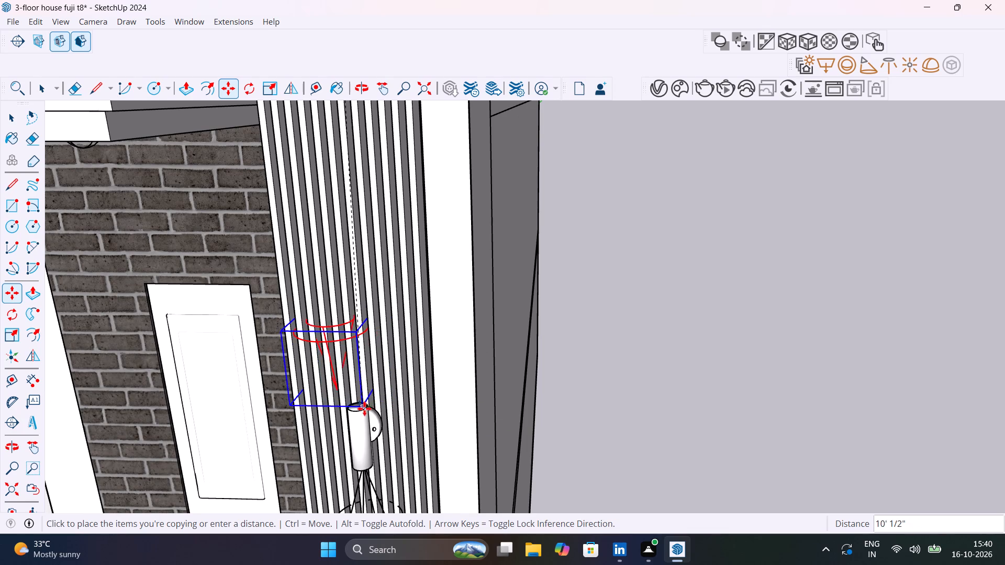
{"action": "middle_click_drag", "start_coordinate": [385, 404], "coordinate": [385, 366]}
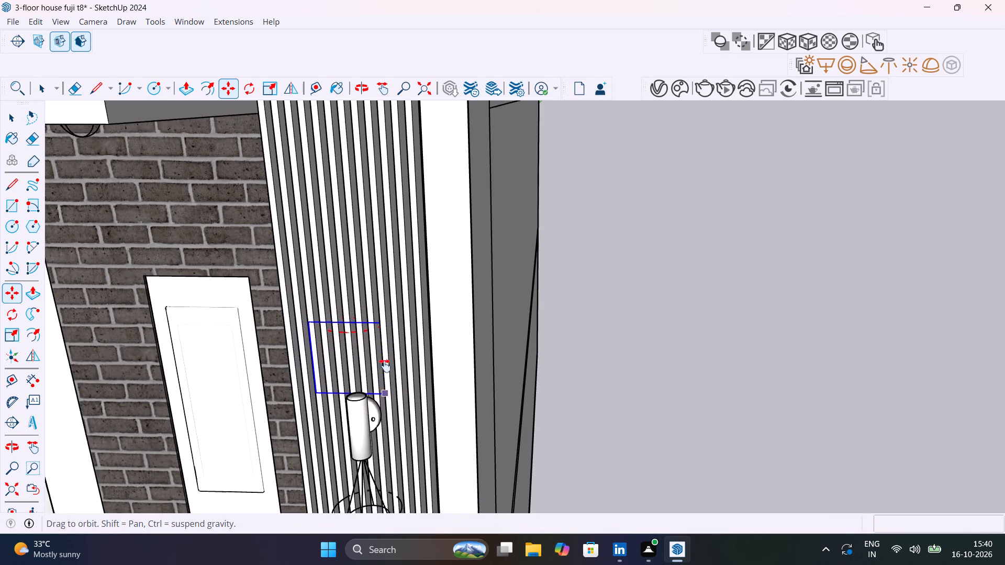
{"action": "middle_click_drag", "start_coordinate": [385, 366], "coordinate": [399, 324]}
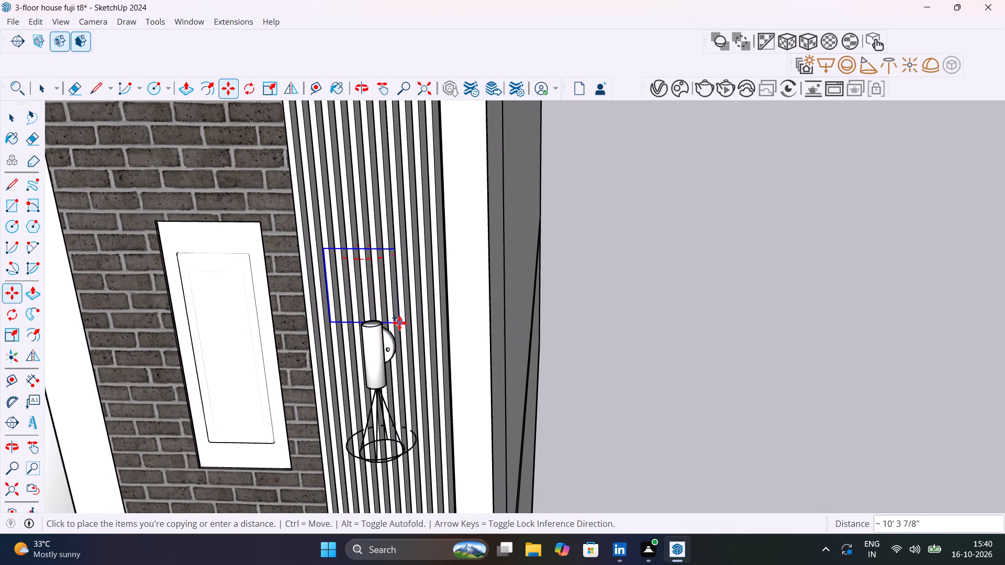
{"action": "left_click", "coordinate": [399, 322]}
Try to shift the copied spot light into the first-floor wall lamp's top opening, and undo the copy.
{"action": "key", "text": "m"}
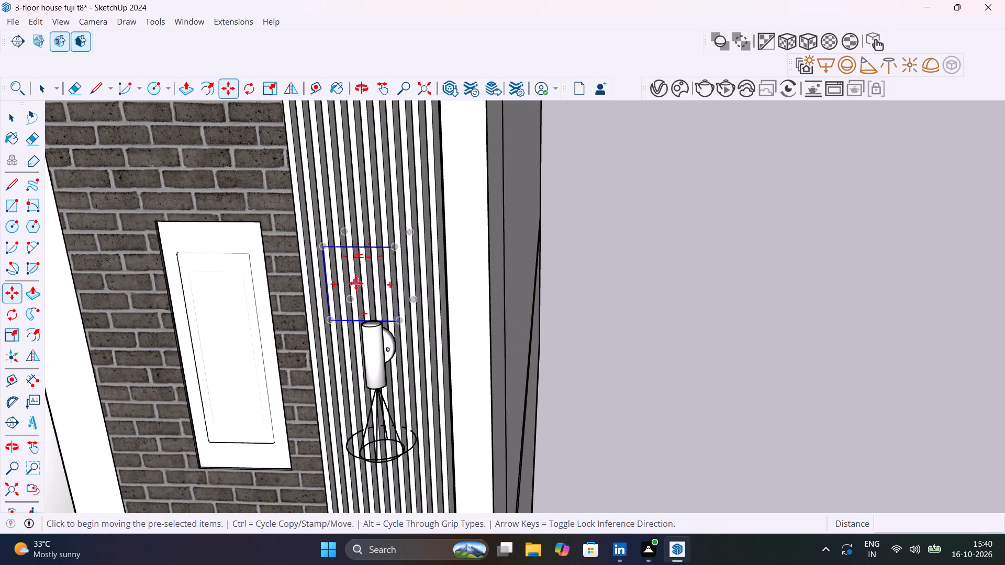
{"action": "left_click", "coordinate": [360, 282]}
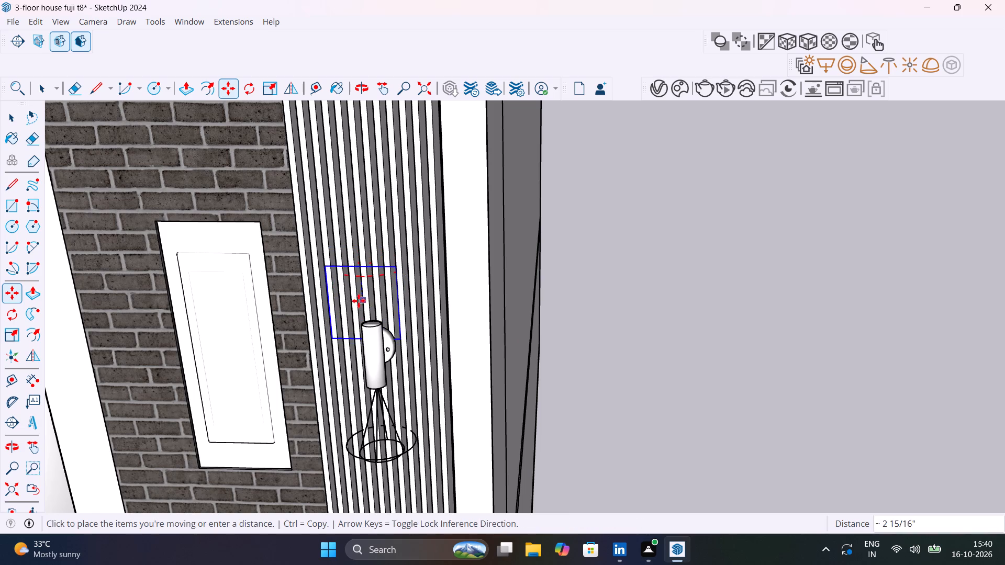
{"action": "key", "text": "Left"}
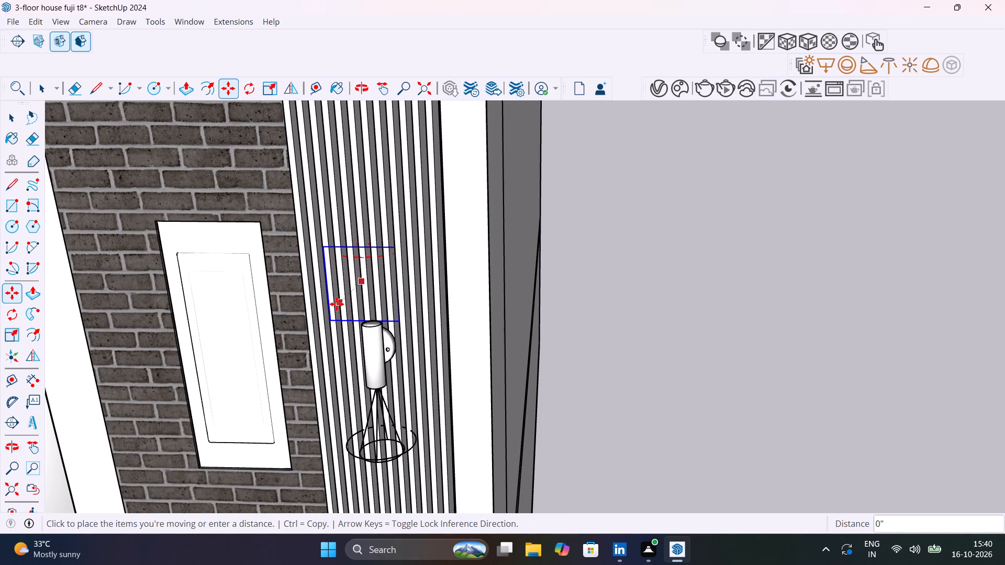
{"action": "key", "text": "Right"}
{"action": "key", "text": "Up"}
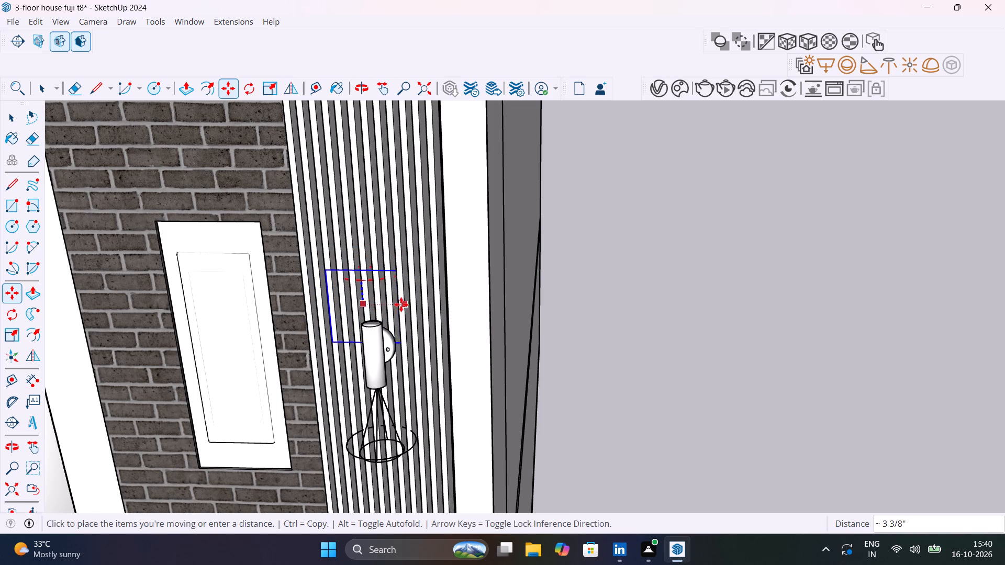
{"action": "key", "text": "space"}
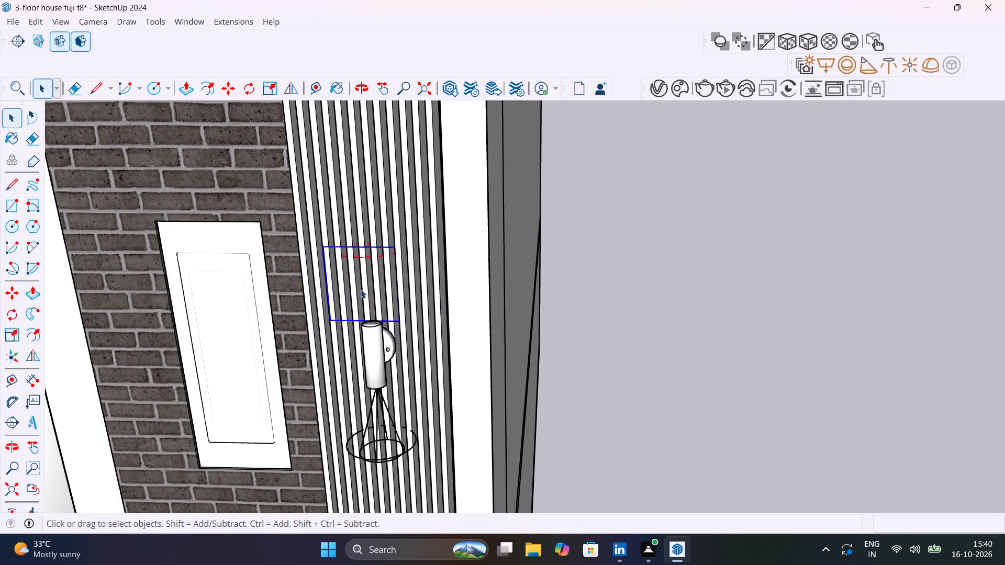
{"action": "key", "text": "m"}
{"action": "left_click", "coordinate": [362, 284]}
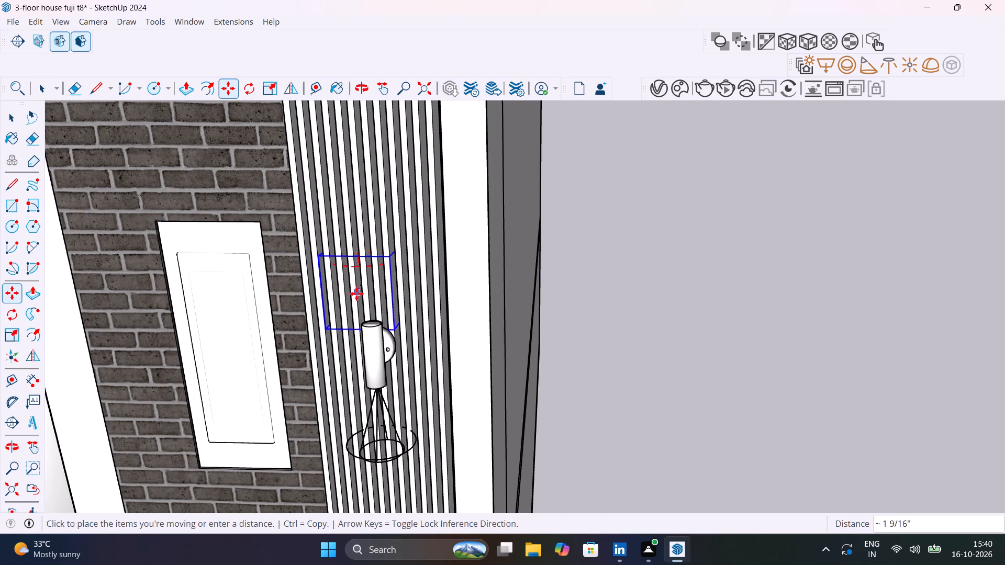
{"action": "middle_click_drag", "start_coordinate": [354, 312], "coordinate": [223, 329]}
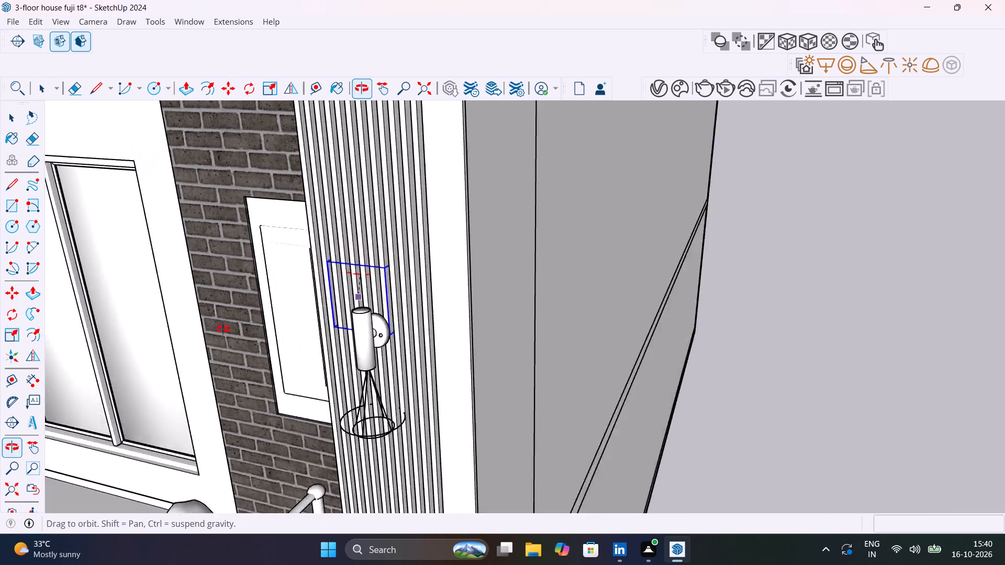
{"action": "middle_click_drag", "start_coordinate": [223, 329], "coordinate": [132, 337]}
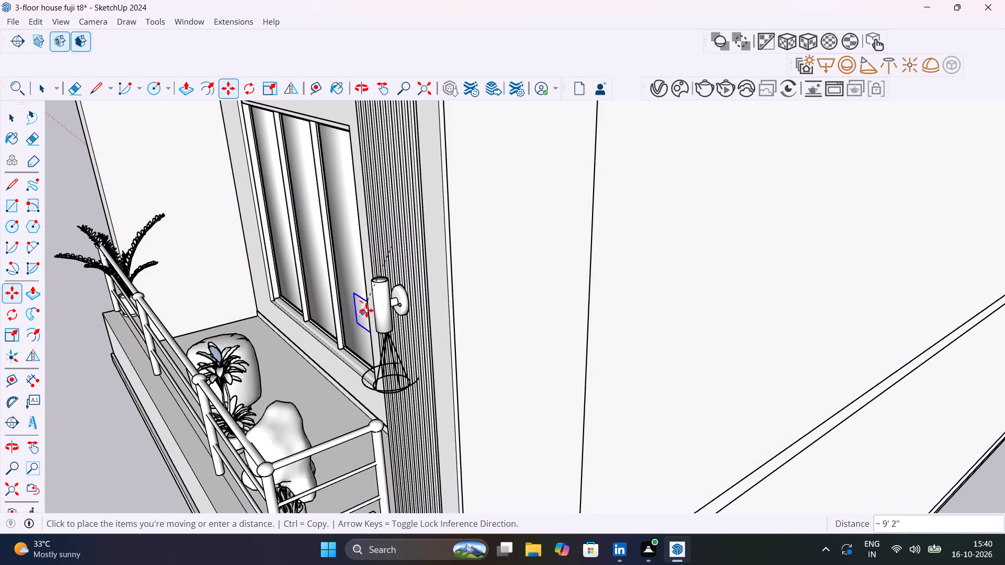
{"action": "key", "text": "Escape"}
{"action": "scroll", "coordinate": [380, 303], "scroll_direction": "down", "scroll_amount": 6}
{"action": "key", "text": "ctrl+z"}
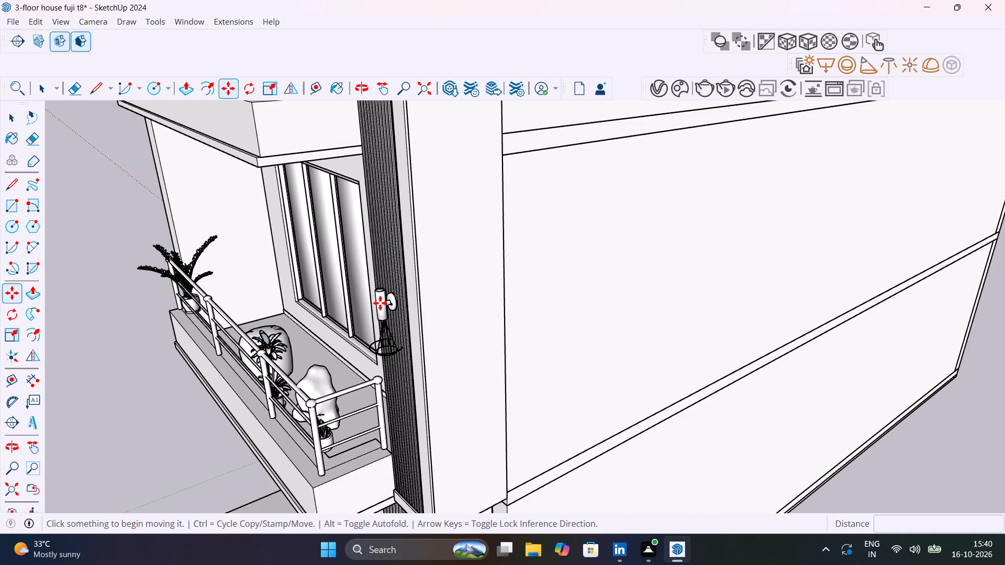
Move the second-floor lamp's upward spot light about 10' 3 5/16" straight down by its tip to the first-floor wall lamp's open top.
{"action": "scroll", "coordinate": [380, 303], "scroll_direction": "down", "scroll_amount": 12}
{"action": "middle_click_drag", "start_coordinate": [394, 311], "coordinate": [487, 315], "text": "shift"}
{"action": "key", "text": "space"}
{"action": "scroll", "coordinate": [474, 146], "scroll_direction": "up", "scroll_amount": 15}
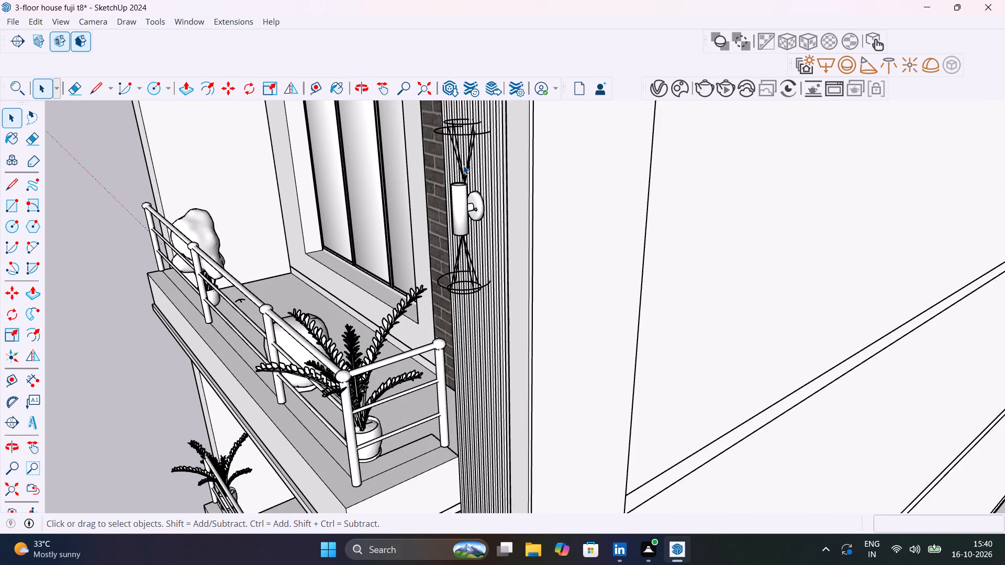
{"action": "middle_click_drag", "start_coordinate": [463, 164], "coordinate": [556, 164]}
{"action": "scroll", "coordinate": [556, 164], "scroll_direction": "up", "scroll_amount": 1}
{"action": "left_click", "coordinate": [526, 172]}
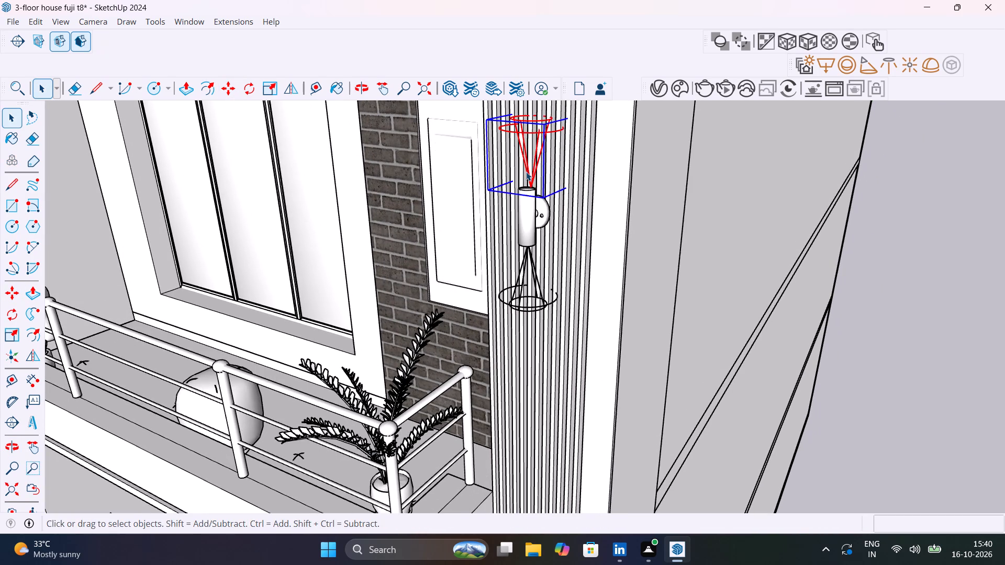
{"action": "scroll", "coordinate": [531, 178], "scroll_direction": "up", "scroll_amount": 13}
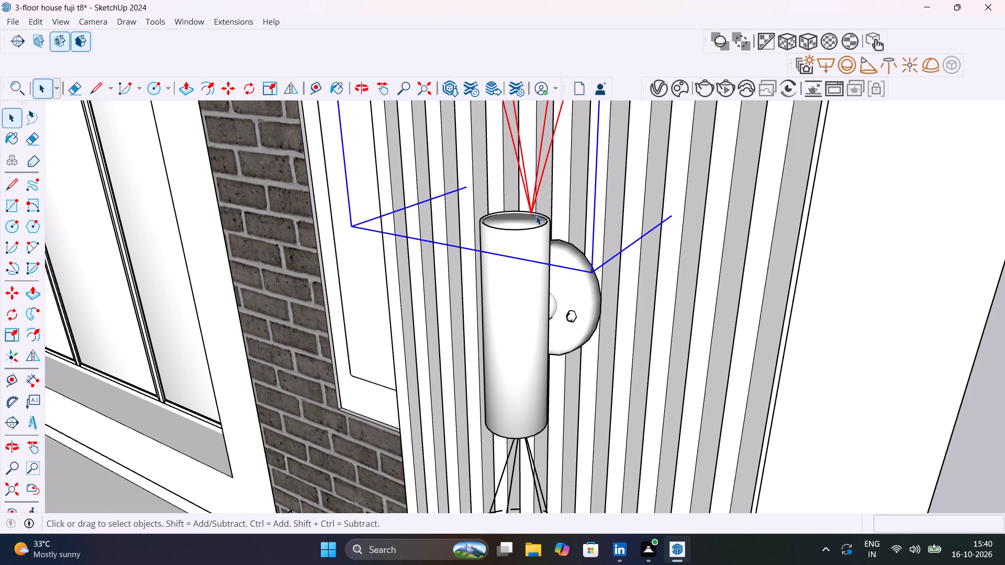
{"action": "key", "text": "m"}
{"action": "left_click", "coordinate": [532, 212]}
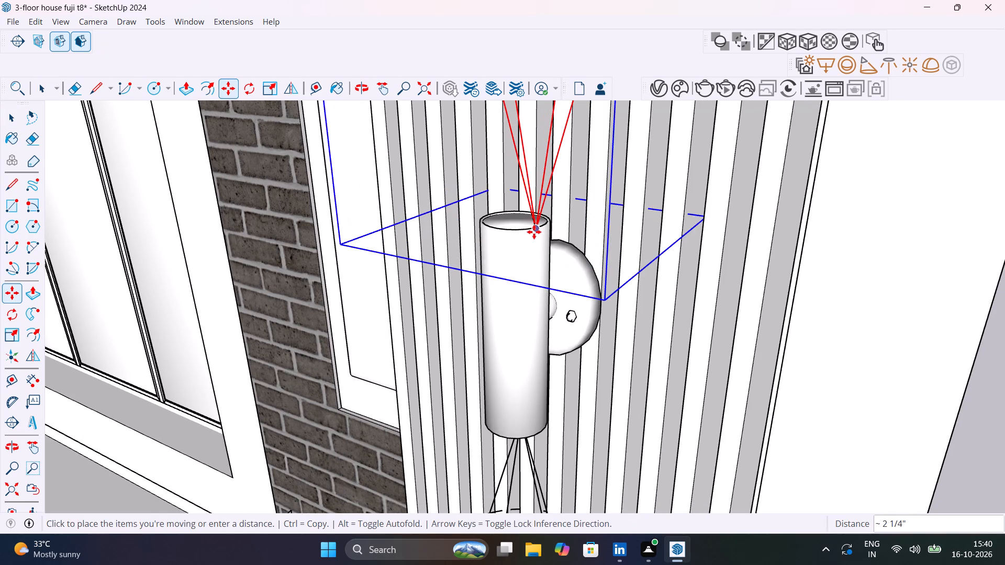
{"action": "key", "text": "Up"}
{"action": "scroll", "coordinate": [501, 283], "scroll_direction": "down", "scroll_amount": 20}
{"action": "scroll", "coordinate": [501, 283], "scroll_direction": "down", "scroll_amount": 1}
{"action": "middle_click_drag", "start_coordinate": [516, 355], "coordinate": [521, 293], "text": "shift"}
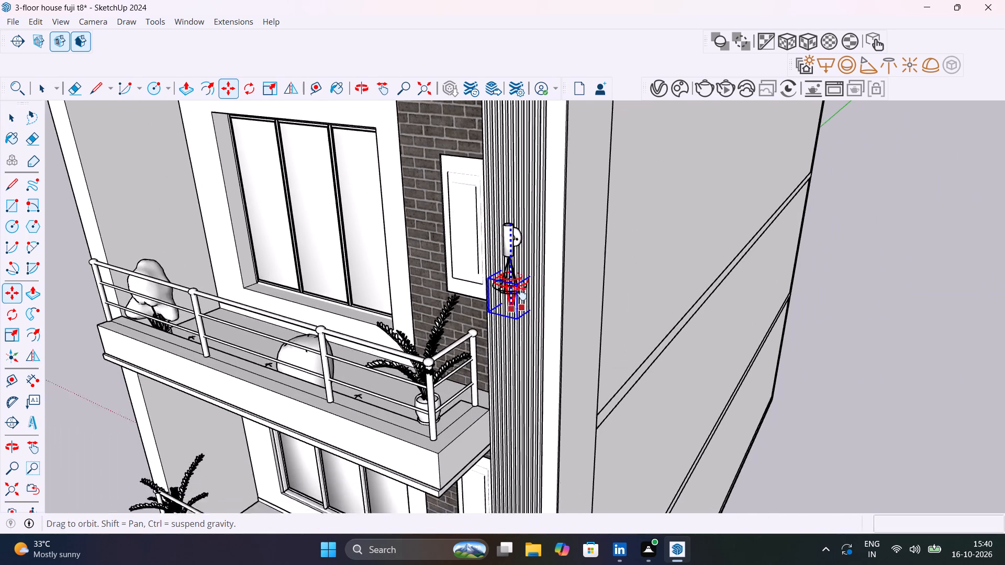
{"action": "middle_click_drag", "start_coordinate": [521, 293], "coordinate": [575, 89], "text": "shift"}
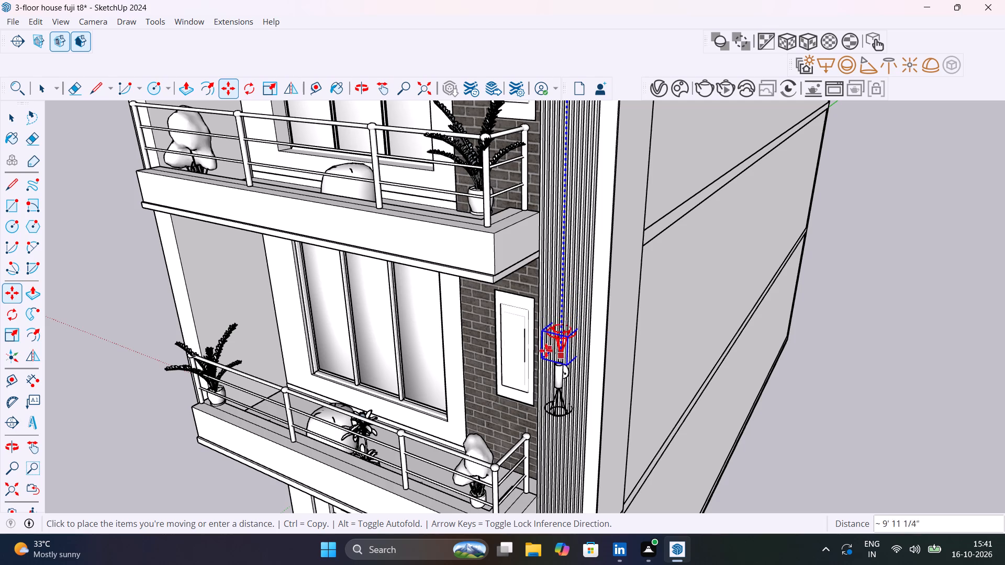
{"action": "scroll", "coordinate": [546, 355], "scroll_direction": "up", "scroll_amount": 12}
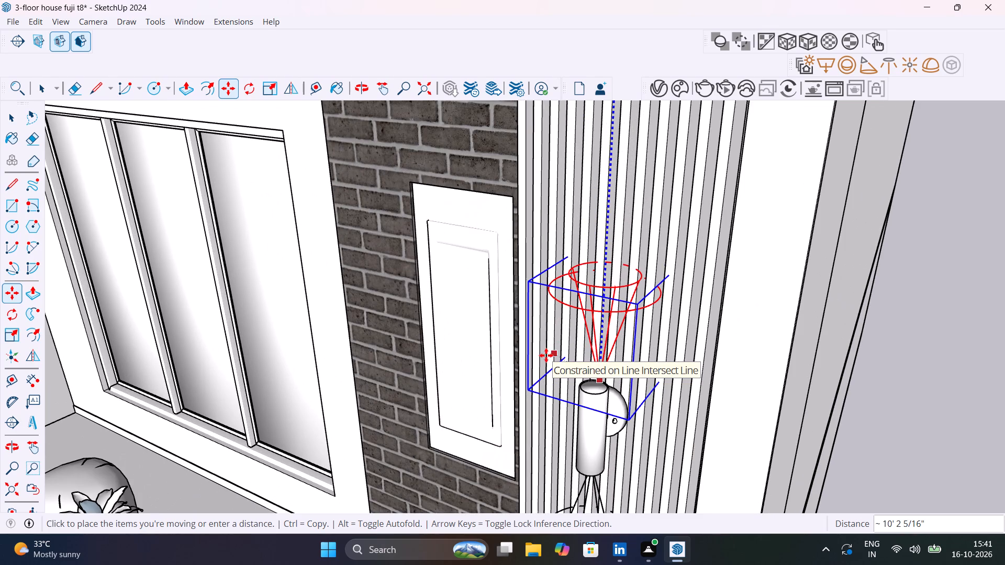
{"action": "left_click", "coordinate": [545, 360]}
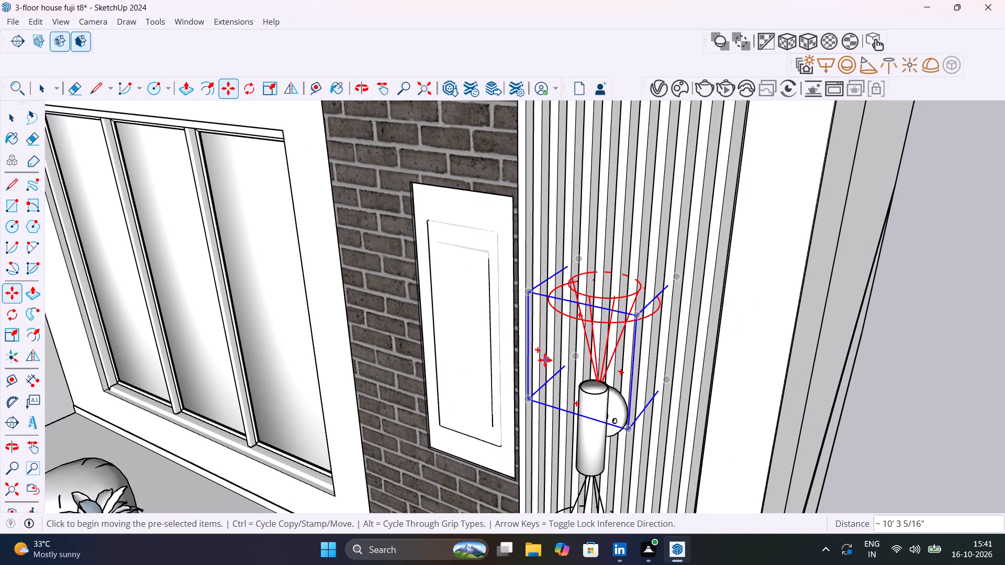
Copy the first-floor lamp's upward spot light by its tip down to the ground-floor wall lamp's open top.
{"action": "left_click", "coordinate": [597, 383]}
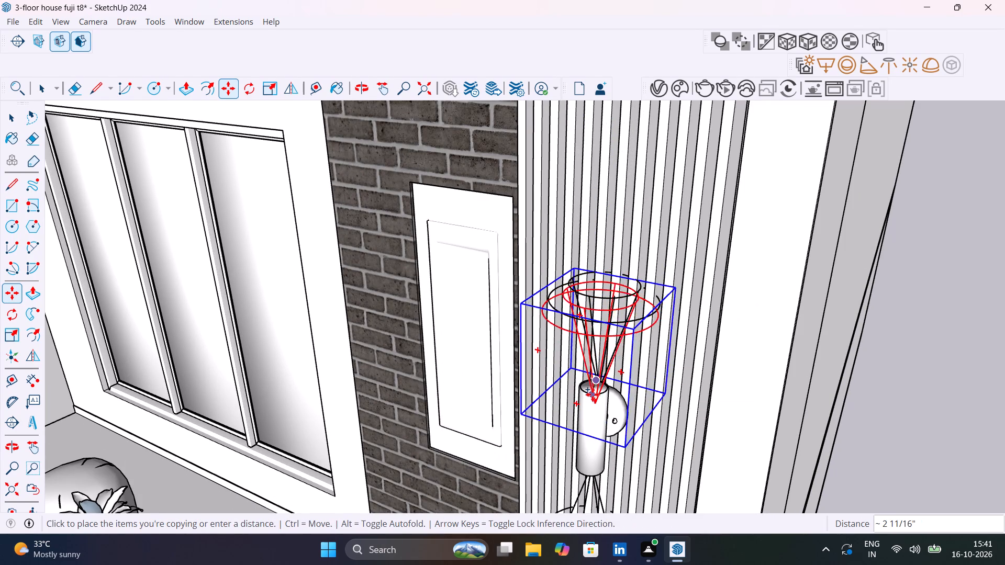
{"action": "scroll", "coordinate": [593, 382], "scroll_direction": "down", "scroll_amount": 5}
{"action": "middle_click_drag", "start_coordinate": [593, 382], "coordinate": [641, 138], "text": "shift"}
{"action": "scroll", "coordinate": [567, 329], "scroll_direction": "down", "scroll_amount": 8}
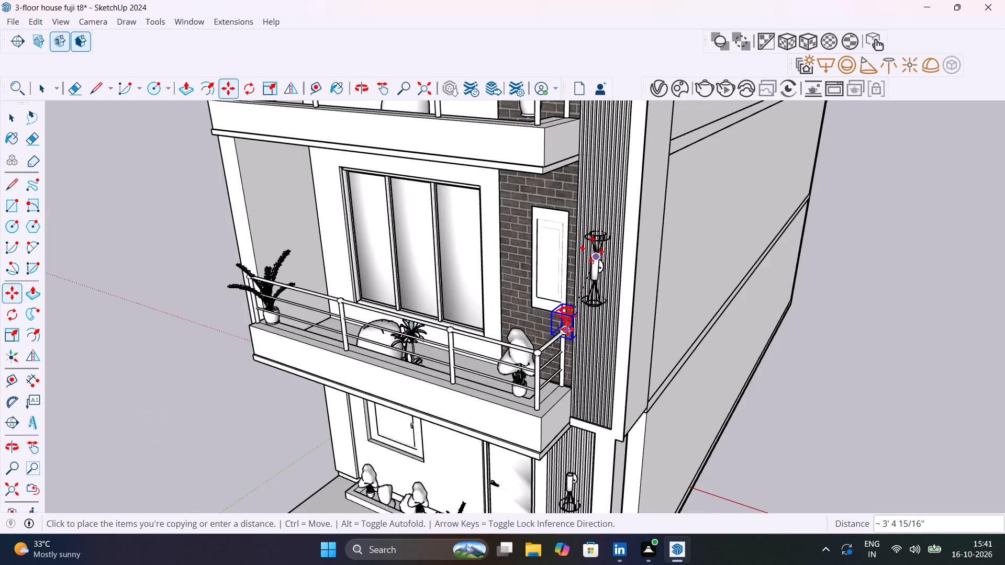
{"action": "scroll", "coordinate": [567, 329], "scroll_direction": "down", "scroll_amount": 7}
{"action": "middle_click_drag", "start_coordinate": [590, 382], "coordinate": [569, 239], "text": "shift"}
{"action": "scroll", "coordinate": [552, 256], "scroll_direction": "up", "scroll_amount": 9}
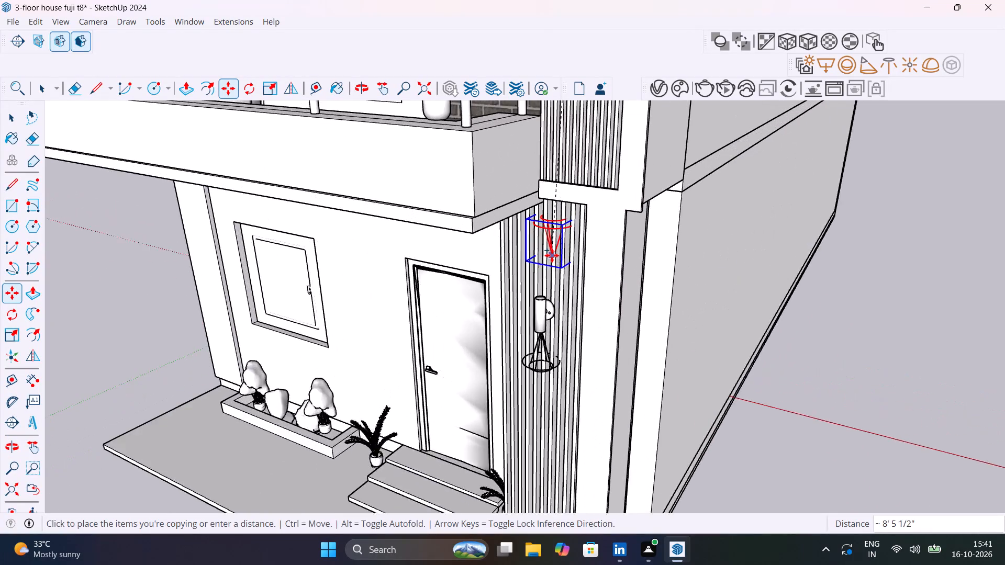
{"action": "scroll", "coordinate": [552, 255], "scroll_direction": "up", "scroll_amount": 16}
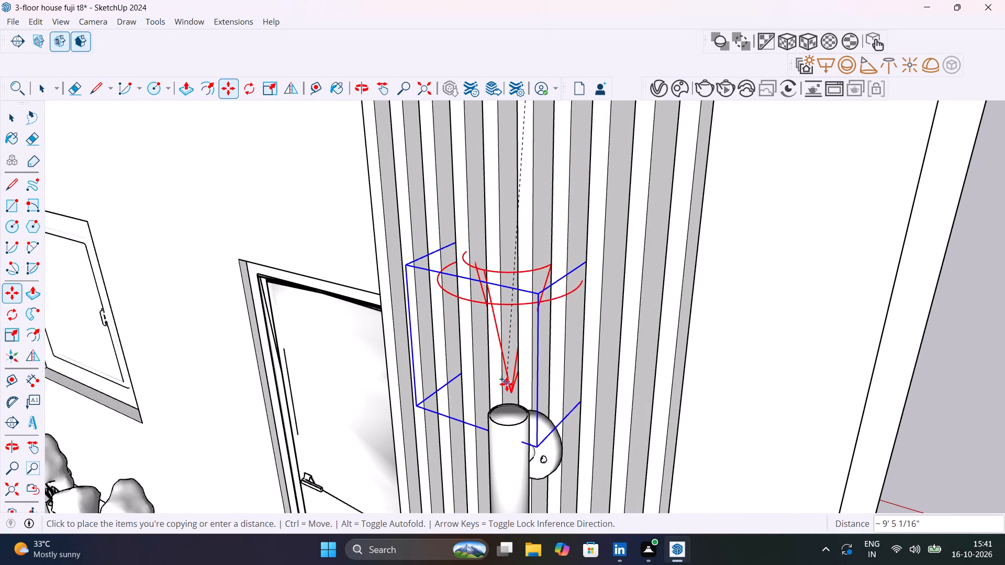
{"action": "left_click", "coordinate": [505, 405]}
{"action": "scroll", "coordinate": [522, 373], "scroll_direction": "down", "scroll_amount": 6}
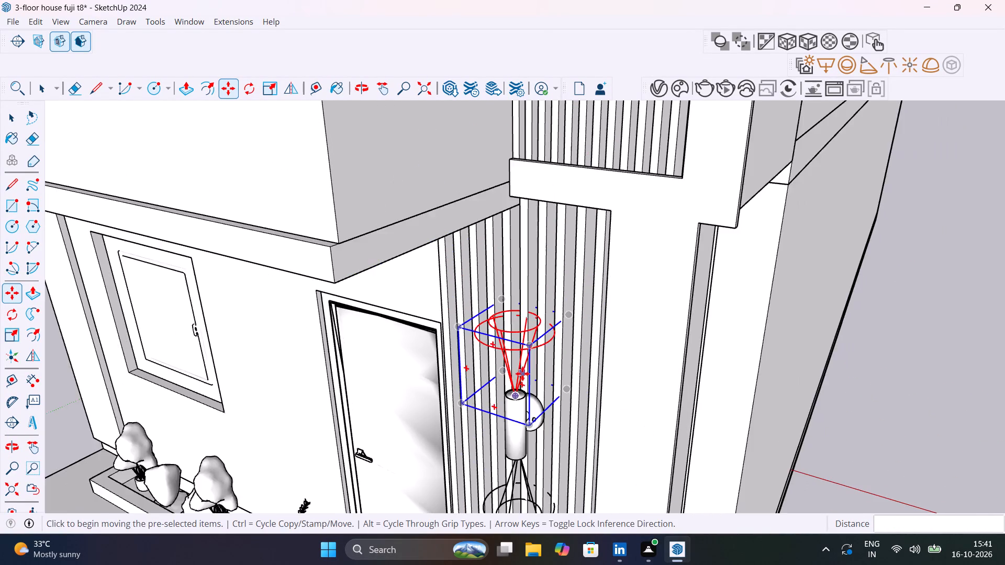
{"action": "scroll", "coordinate": [522, 374], "scroll_direction": "down", "scroll_amount": 8}
{"action": "key", "text": "space"}
{"action": "left_click", "coordinate": [811, 377]}
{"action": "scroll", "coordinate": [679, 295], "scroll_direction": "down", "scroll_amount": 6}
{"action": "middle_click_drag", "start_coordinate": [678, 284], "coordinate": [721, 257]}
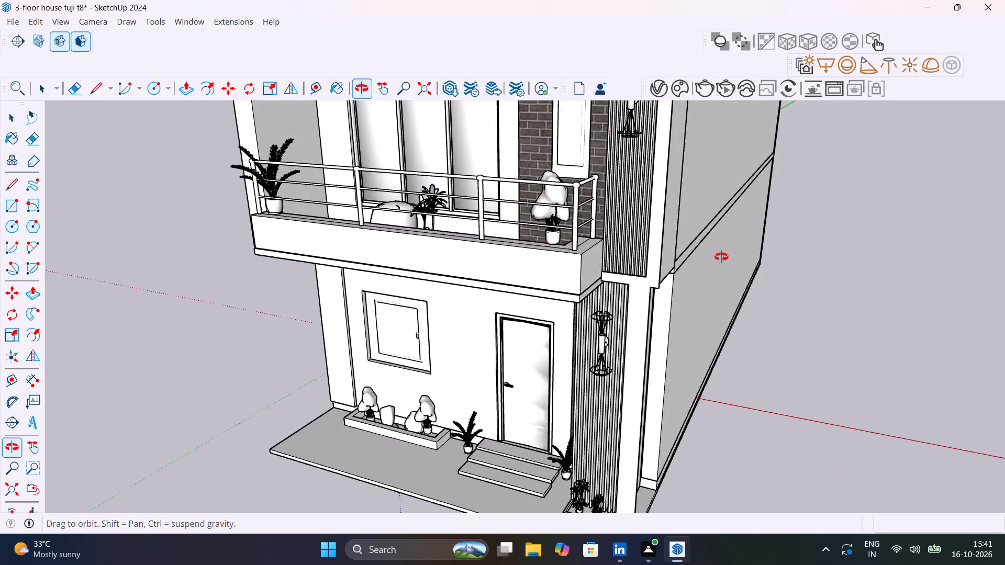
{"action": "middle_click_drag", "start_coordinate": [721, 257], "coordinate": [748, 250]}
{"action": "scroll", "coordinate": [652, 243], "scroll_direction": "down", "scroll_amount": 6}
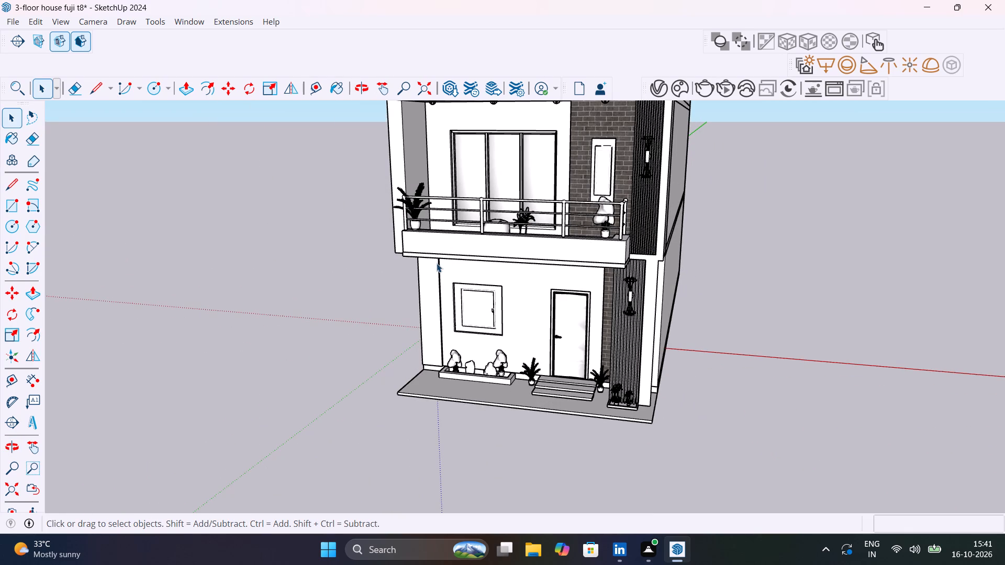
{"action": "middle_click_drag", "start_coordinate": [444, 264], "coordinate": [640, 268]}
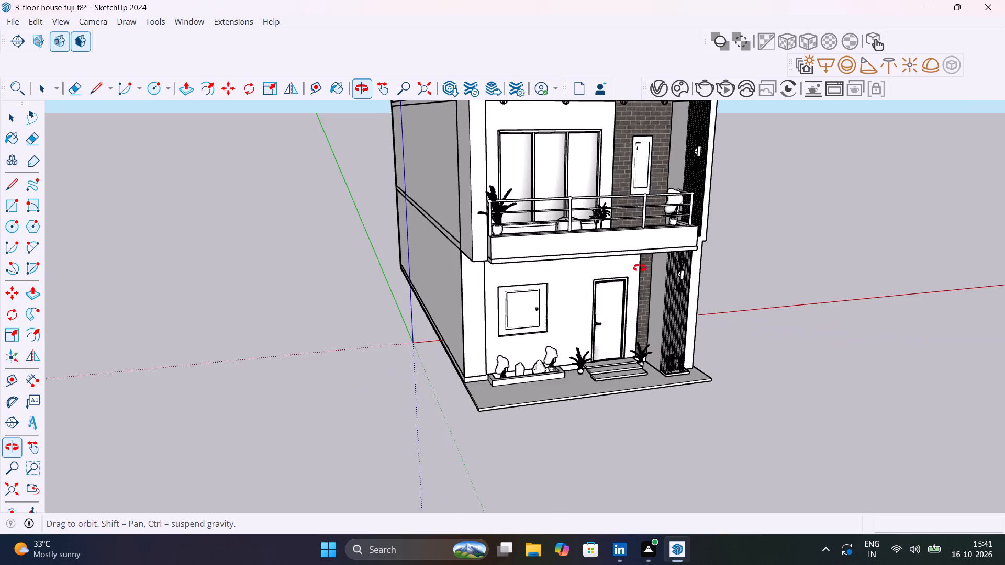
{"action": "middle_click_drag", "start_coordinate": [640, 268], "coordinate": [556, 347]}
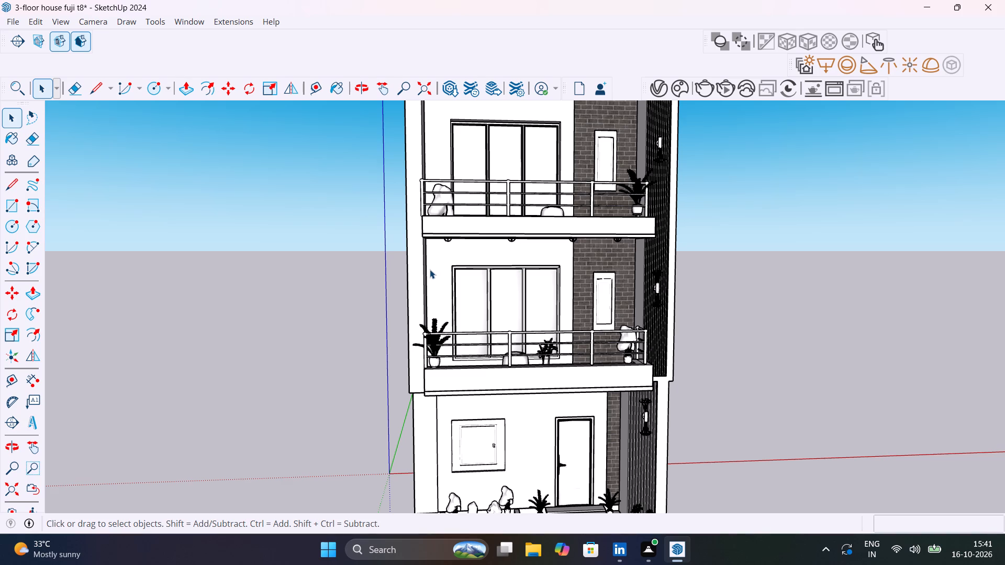
Search the Chaos Cosmos asset library for "lavender paint" in place of the previous wall light search.
{"action": "middle_click_drag", "start_coordinate": [459, 308], "coordinate": [540, 302]}
{"action": "middle_click_drag", "start_coordinate": [540, 302], "coordinate": [572, 286]}
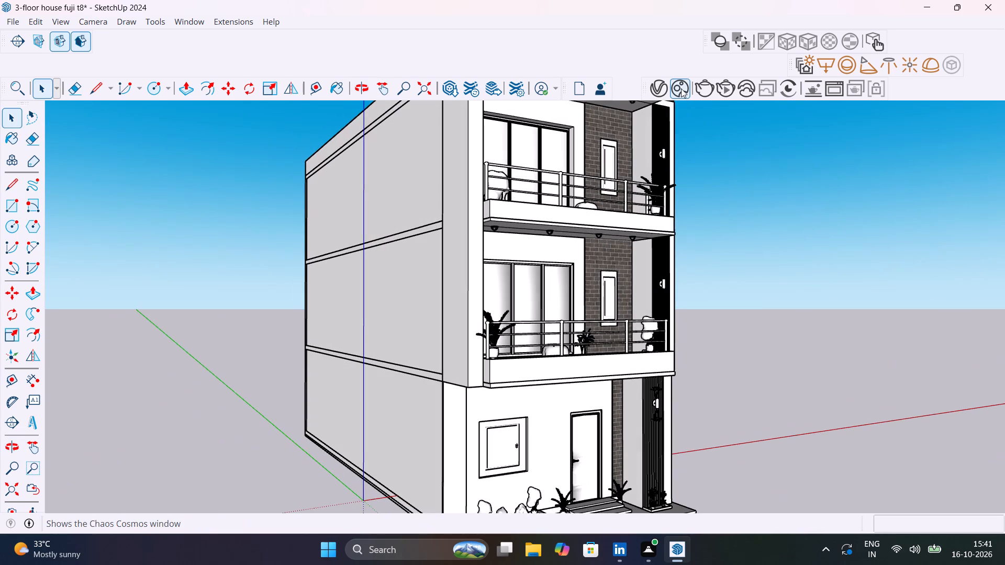
{"action": "left_click", "coordinate": [681, 88]}
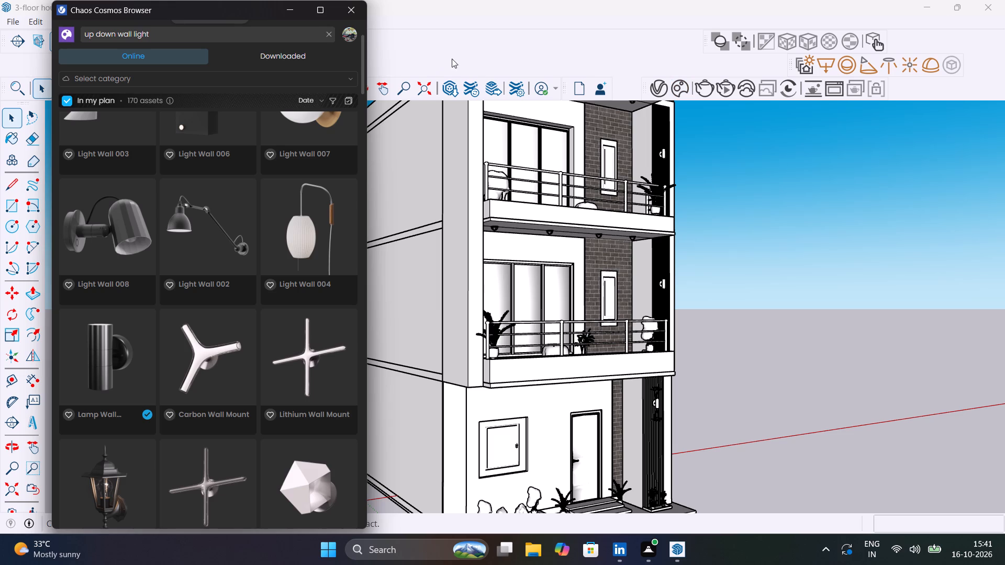
{"action": "left_click", "coordinate": [325, 35]}
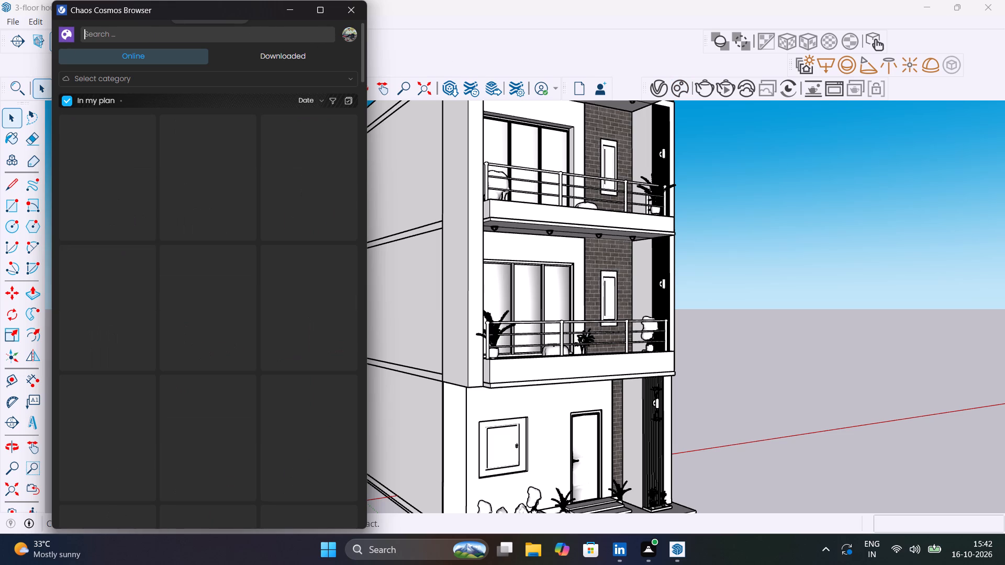
{"action": "type", "text": "LAVENDER"}
{"action": "key", "text": "space"}
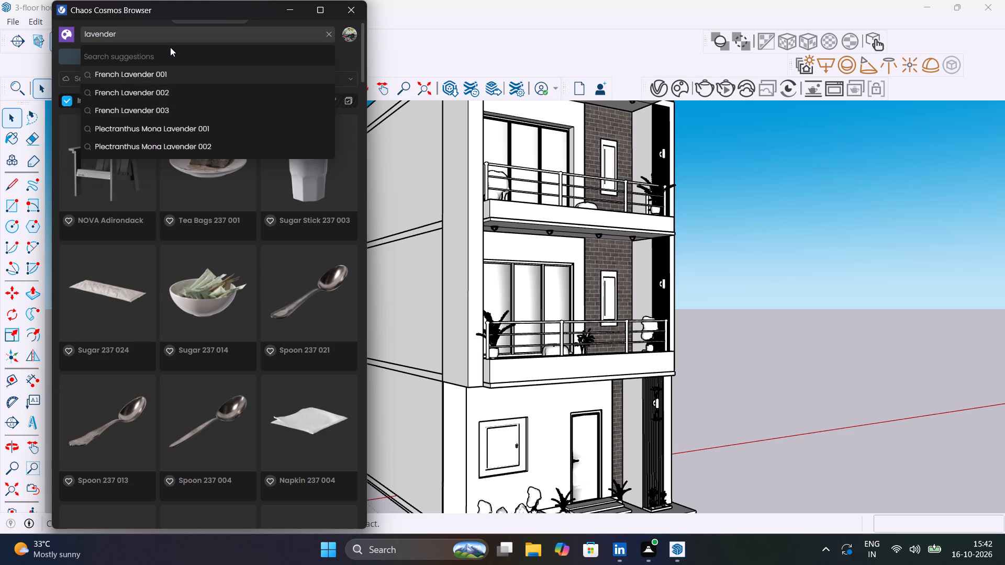
{"action": "key", "text": "space"}
{"action": "type", "text": "PAIN"}
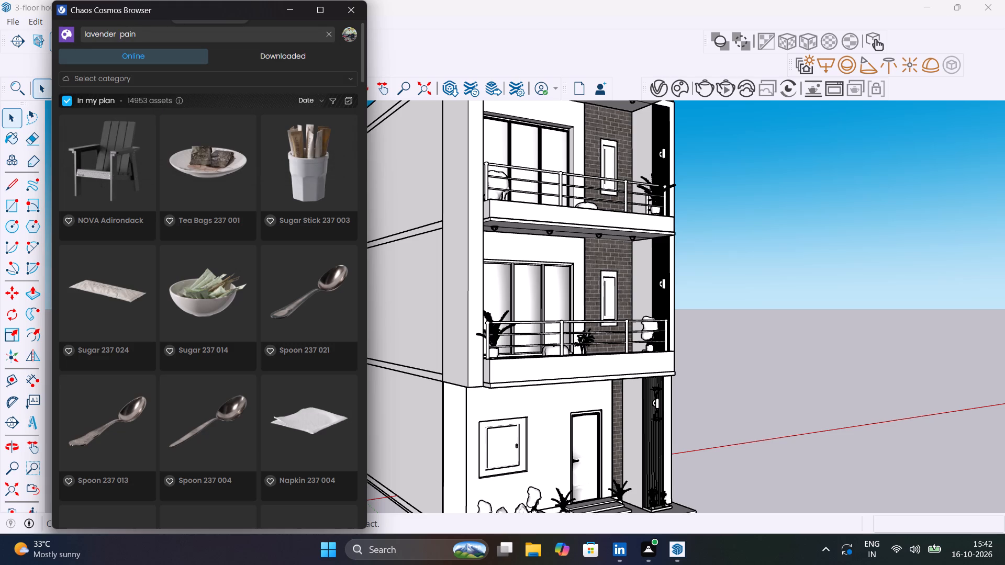
{"action": "key", "text": "t"}
{"action": "key", "text": "Return"}
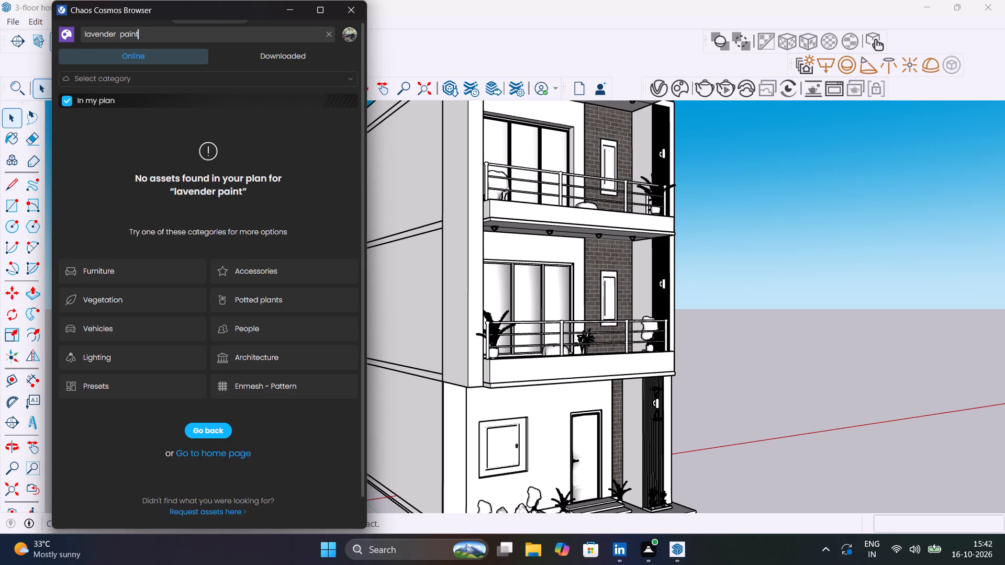
Shorten the search to "lavender" and look up the suggested French Lavender 001 asset.
{"action": "left_click", "coordinate": [144, 32]}
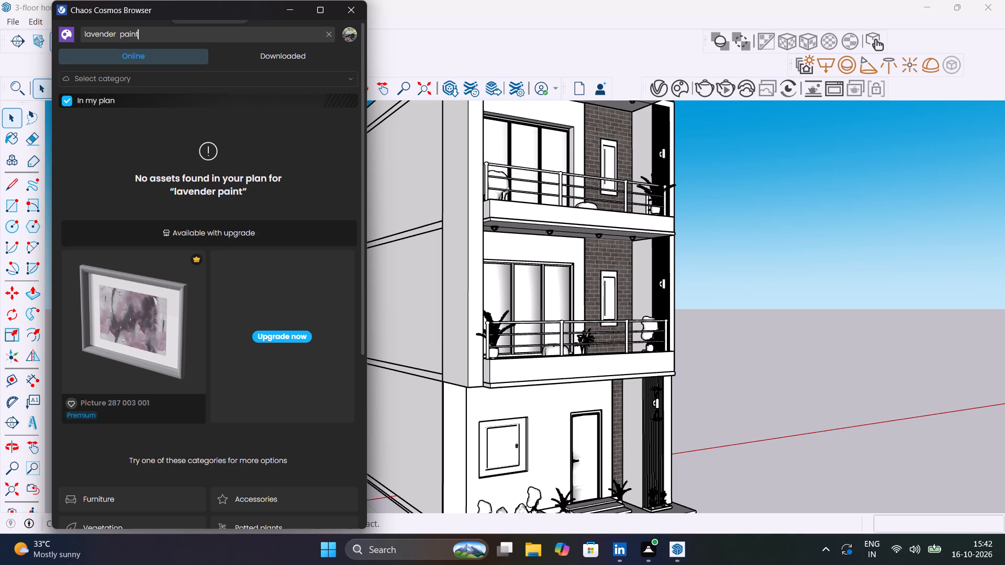
{"action": "key", "text": "BackSpace"}
{"action": "key", "text": "BackSpace"}
{"action": "key", "text": "BackSpace"}
{"action": "key", "text": "BackSpace"}
{"action": "key", "text": "BackSpace"}
{"action": "key", "text": "BackSpace"}
{"action": "key", "text": "BackSpace"}
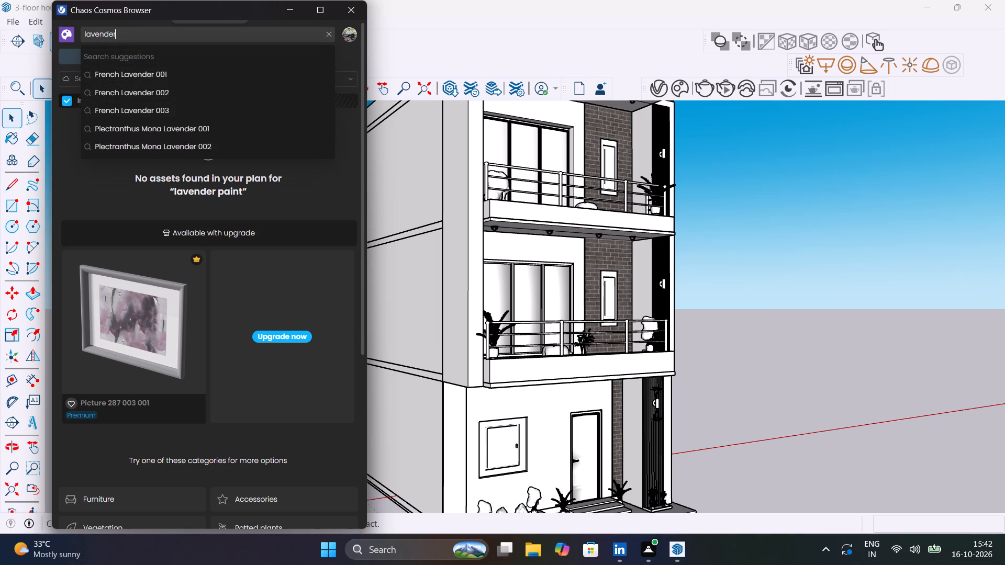
{"action": "left_click", "coordinate": [136, 77]}
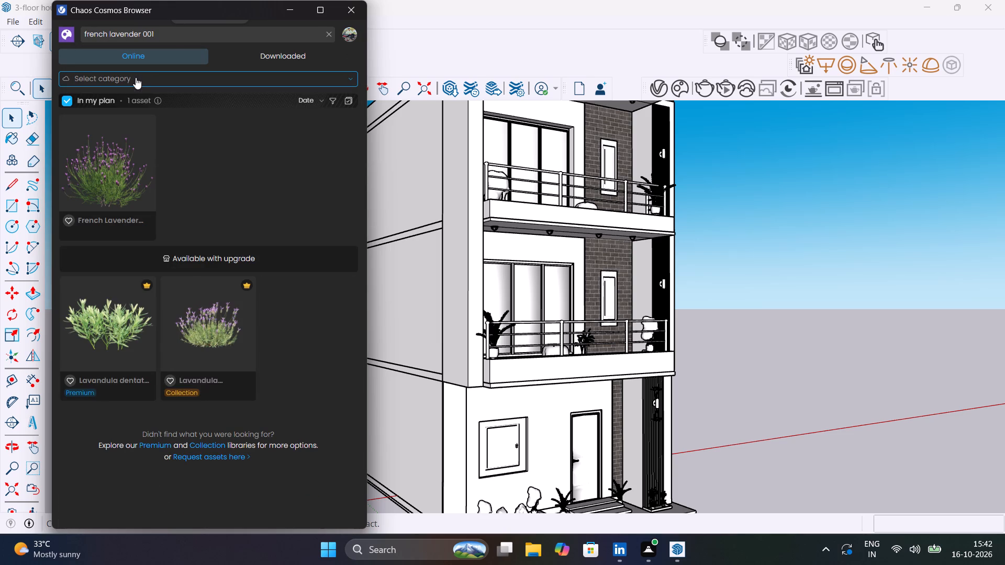
Replace the French Lavender search text and search the asset library for "lavender paint" again.
{"action": "left_click", "coordinate": [178, 35]}
{"action": "key", "text": "BackSpace"}
{"action": "key", "text": "BackSpace"}
{"action": "key", "text": "BackSpace"}
{"action": "key", "text": "BackSpace"}
{"action": "key", "text": "BackSpace"}
{"action": "key", "text": "BackSpace"}
{"action": "key", "text": "BackSpace"}
{"action": "key", "text": "BackSpace"}
{"action": "key", "text": "BackSpace"}
{"action": "key", "text": "BackSpace"}
{"action": "key", "text": "BackSpace"}
{"action": "key", "text": "BackSpace"}
{"action": "key", "text": "BackSpace"}
{"action": "key", "text": "BackSpace"}
{"action": "key", "text": "BackSpace"}
{"action": "key", "text": "BackSpace"}
{"action": "key", "text": "BackSpace"}
{"action": "key", "text": "BackSpace"}
{"action": "key", "text": "BackSpace"}
{"action": "key", "text": "BackSpace"}
{"action": "key", "text": "BackSpace"}
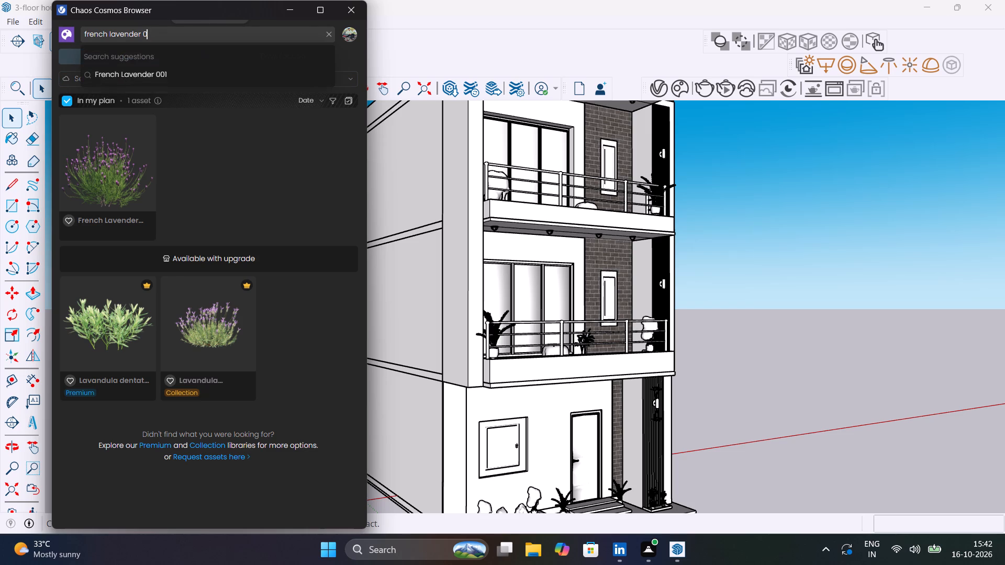
{"action": "key", "text": "l"}
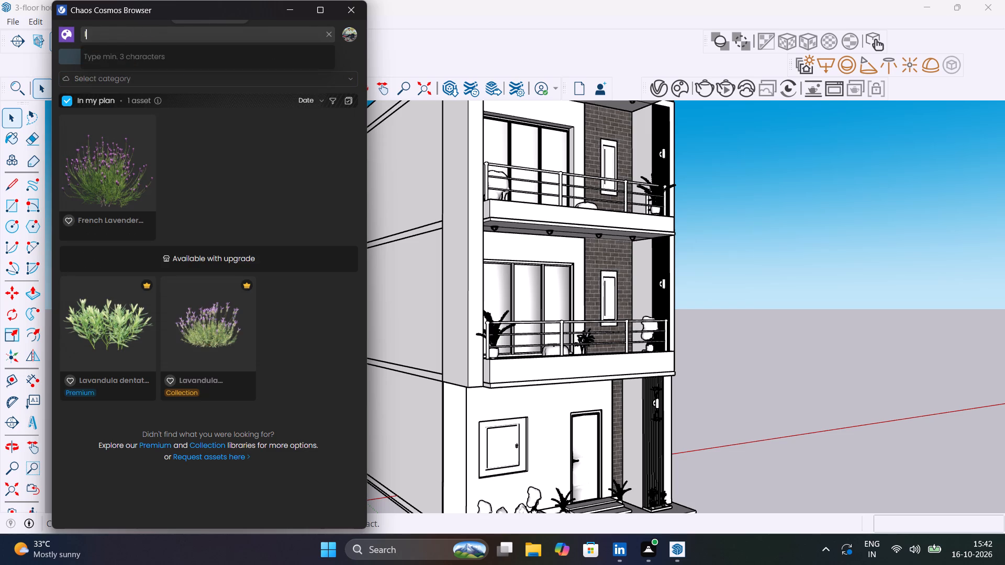
{"action": "key", "text": "BackSpace"}
{"action": "key", "text": "BackSpace"}
{"action": "key", "text": "p"}
{"action": "key", "text": "BackSpace"}
{"action": "key", "text": "BackSpace"}
{"action": "type", "text": "LAVENDER"}
{"action": "key", "text": "space"}
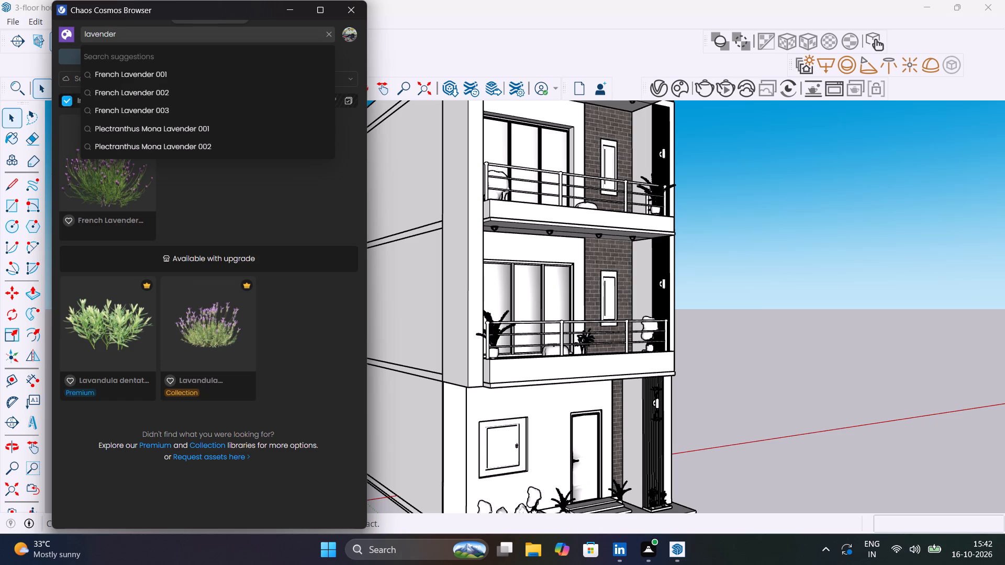
{"action": "type", "text": "PAINT"}
{"action": "key", "text": "Return"}
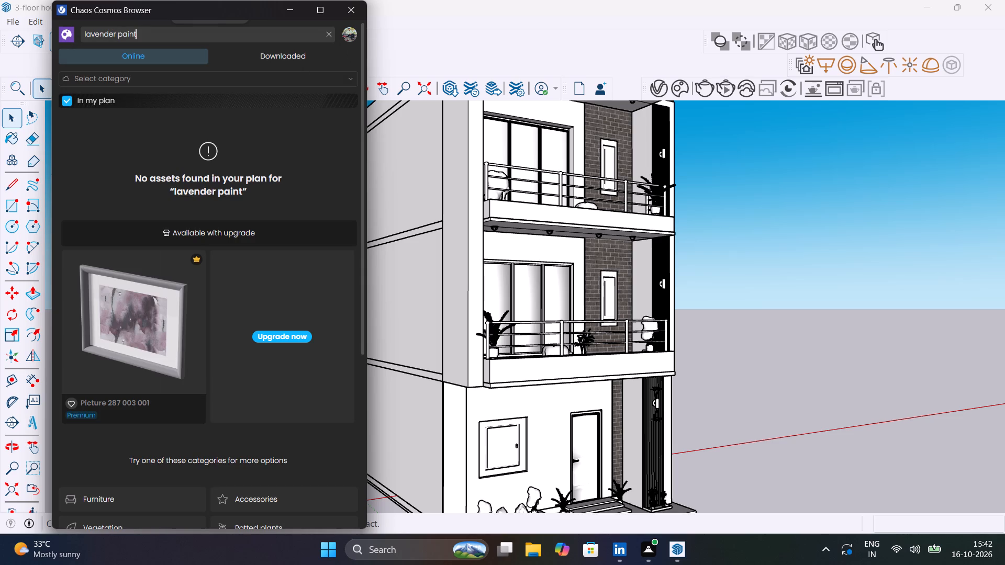
Change the asset search to "lavender colour".
{"action": "left_click", "coordinate": [178, 34]}
{"action": "key", "text": "BackSpace"}
{"action": "key", "text": "BackSpace"}
{"action": "key", "text": "BackSpace"}
{"action": "key", "text": "BackSpace"}
{"action": "key", "text": "BackSpace"}
{"action": "type", "text": "COLOUR"}
{"action": "key", "text": "Return"}
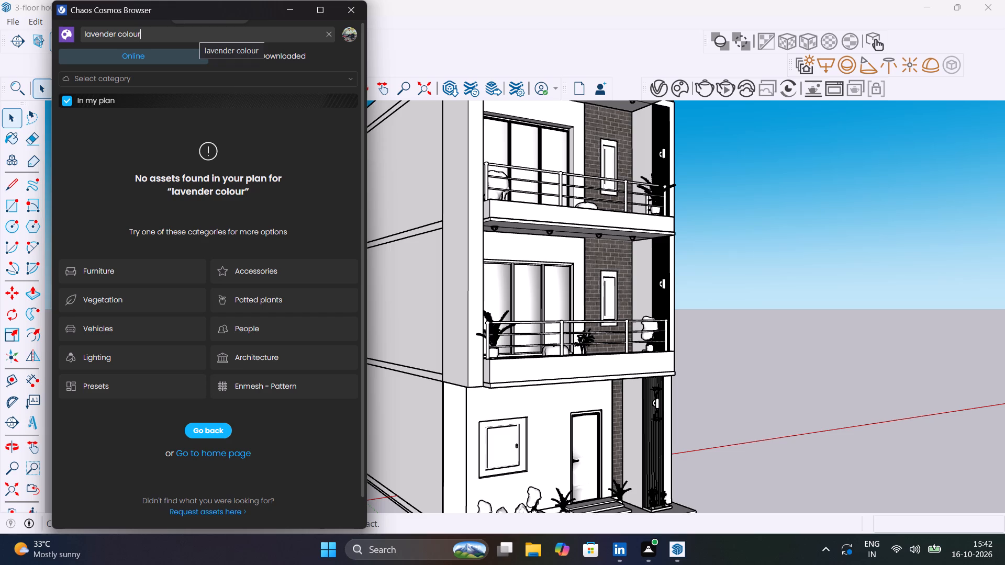
Shorten the search to "lavender" and look up the suggested Plectranthus Mona Lavender 001 asset.
{"action": "key", "text": "BackSpace"}
{"action": "key", "text": "BackSpace"}
{"action": "key", "text": "BackSpace"}
{"action": "key", "text": "BackSpace"}
{"action": "key", "text": "BackSpace"}
{"action": "key", "text": "BackSpace"}
{"action": "key", "text": "BackSpace"}
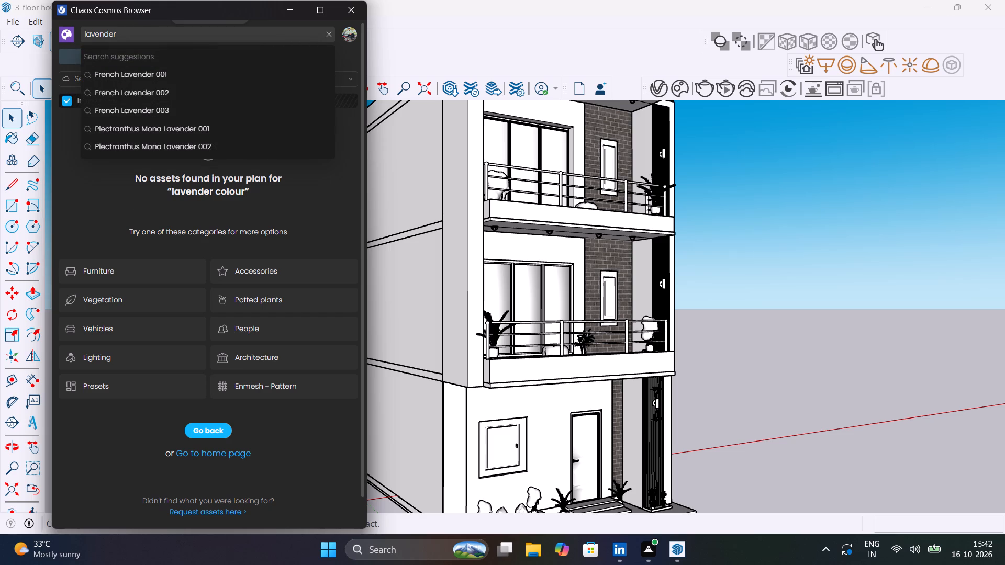
{"action": "left_click", "coordinate": [187, 130]}
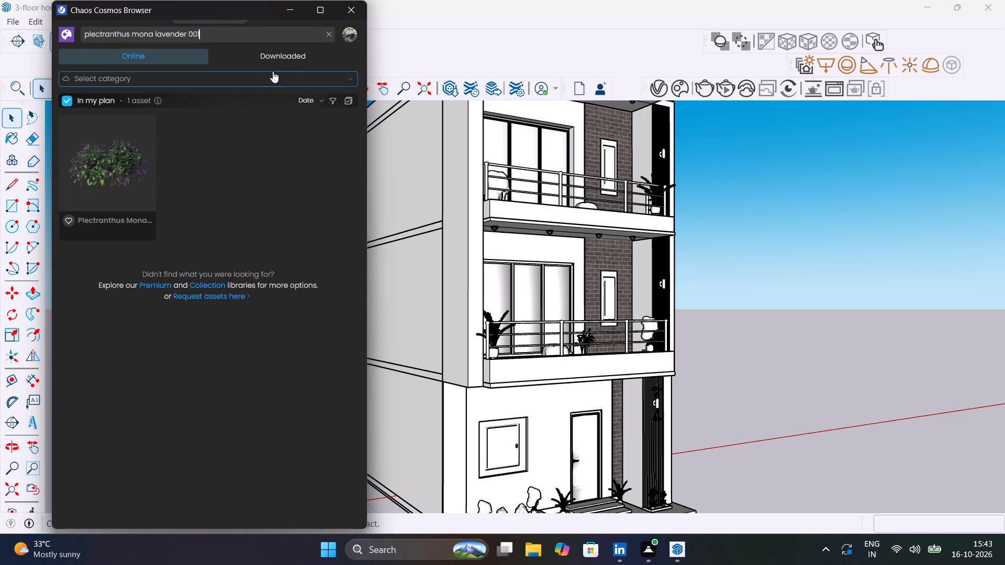
Clear the asset search and filter the online library to the Paint category under Materials.
{"action": "left_click", "coordinate": [325, 38]}
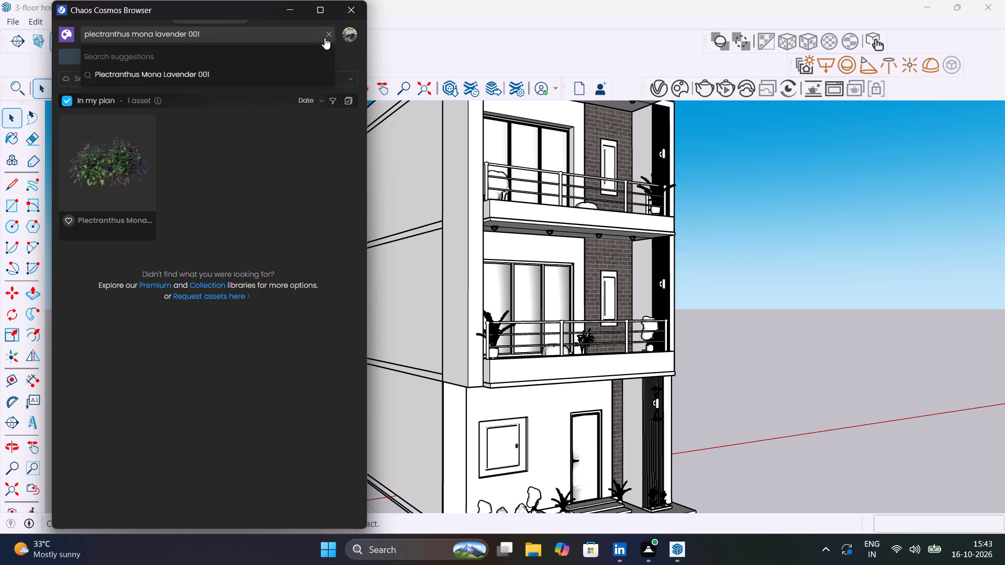
{"action": "left_click", "coordinate": [325, 37]}
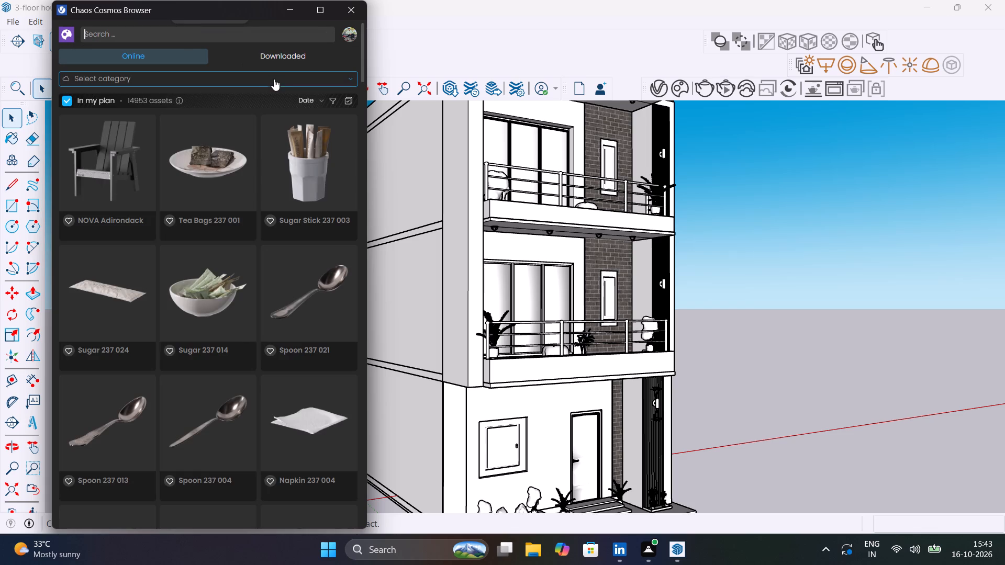
{"action": "left_click", "coordinate": [274, 78]}
{"action": "left_click", "coordinate": [125, 103]}
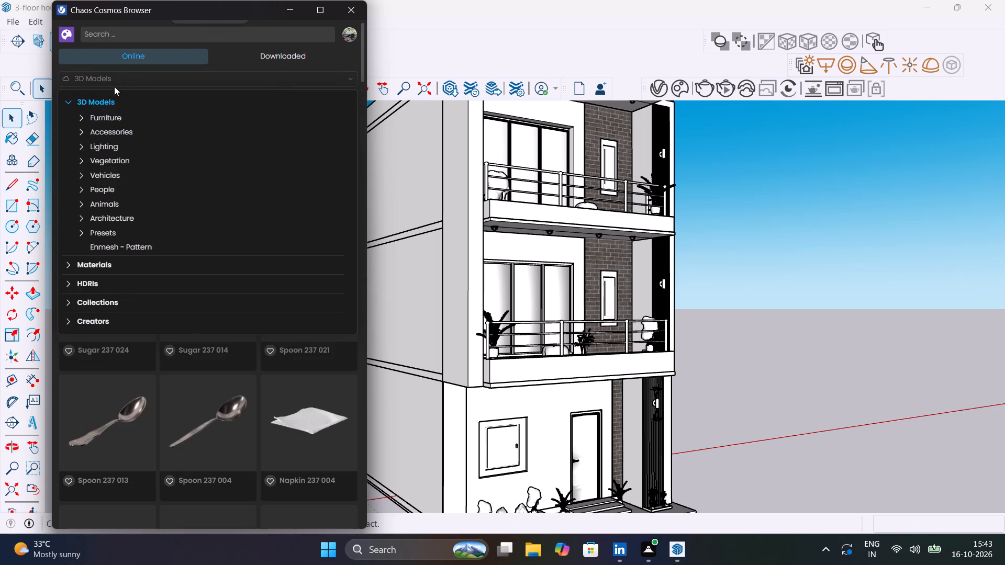
{"action": "left_click", "coordinate": [119, 78]}
{"action": "left_click", "coordinate": [125, 79]}
{"action": "left_click", "coordinate": [113, 265]}
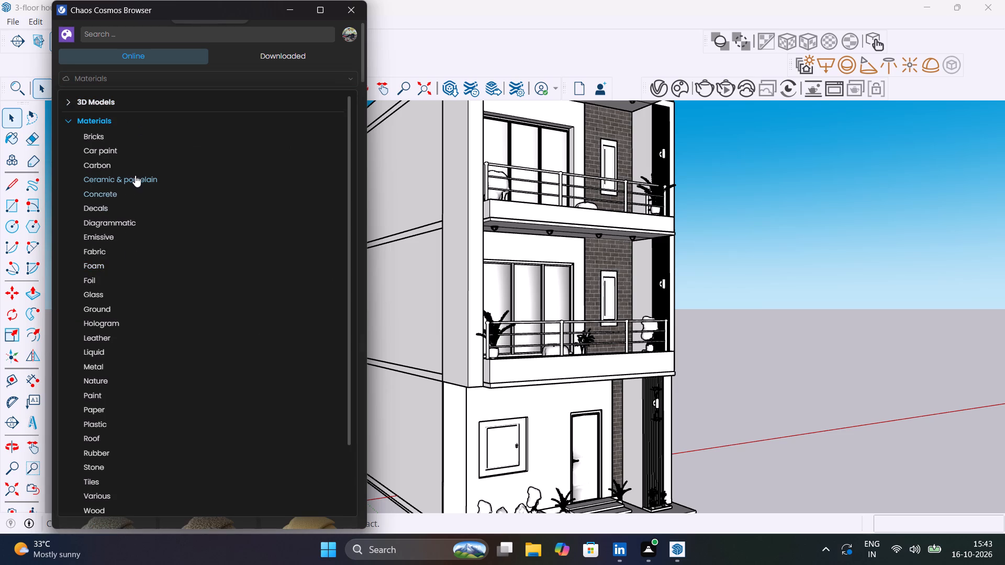
{"action": "scroll", "coordinate": [122, 323], "scroll_direction": "down", "scroll_amount": 1}
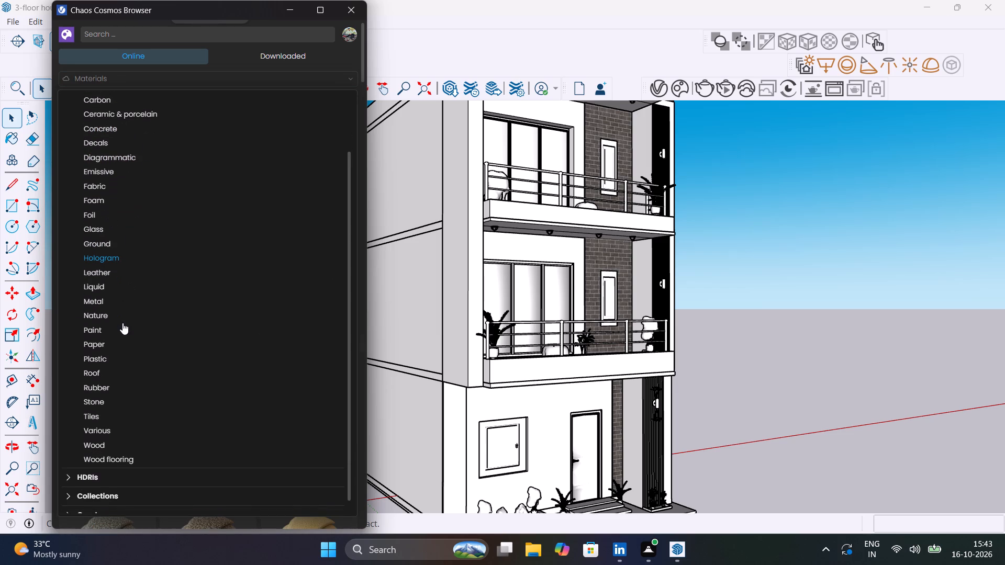
{"action": "scroll", "coordinate": [122, 323], "scroll_direction": "down", "scroll_amount": 1}
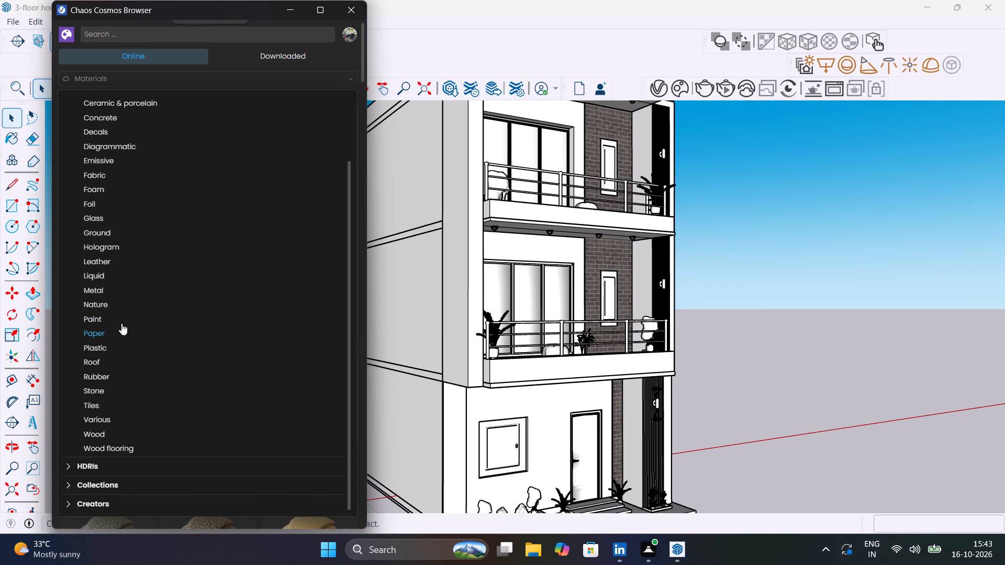
{"action": "left_click", "coordinate": [119, 319]}
Browse the Paint materials and download Wall Paint Bumpy 01 Gray 100cm.
{"action": "scroll", "coordinate": [139, 315], "scroll_direction": "down", "scroll_amount": 2}
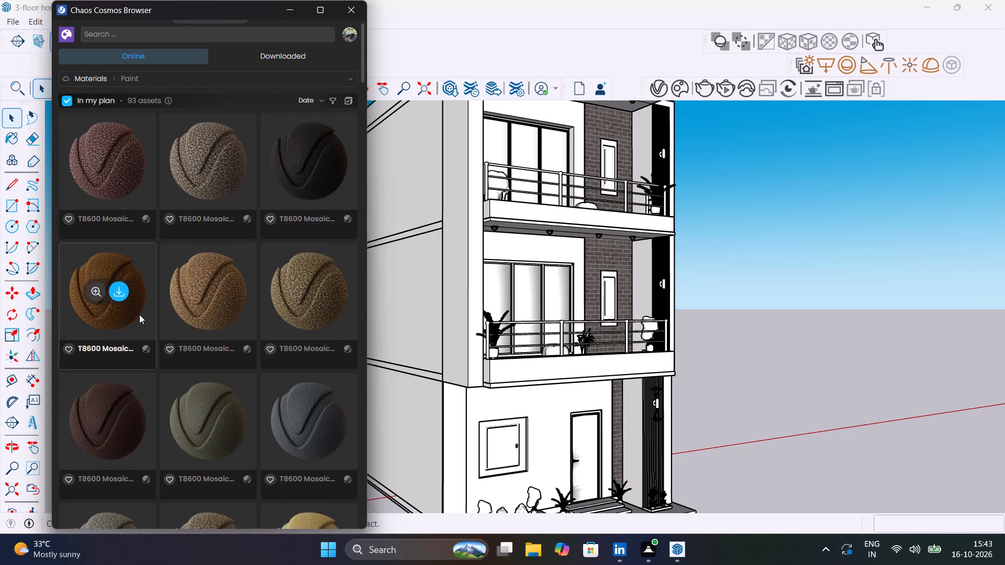
{"action": "scroll", "coordinate": [139, 314], "scroll_direction": "down", "scroll_amount": 14}
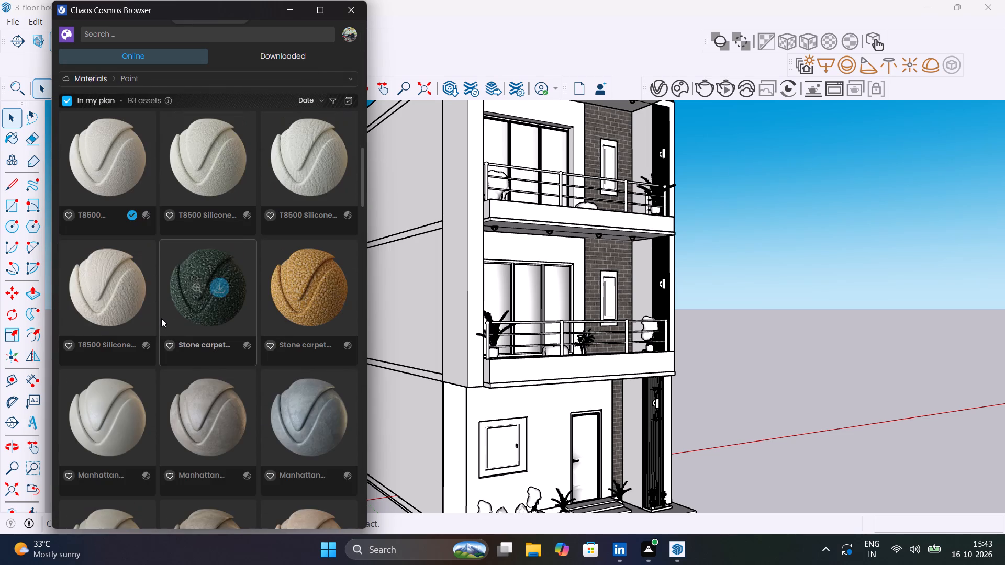
{"action": "scroll", "coordinate": [161, 318], "scroll_direction": "down", "scroll_amount": 15}
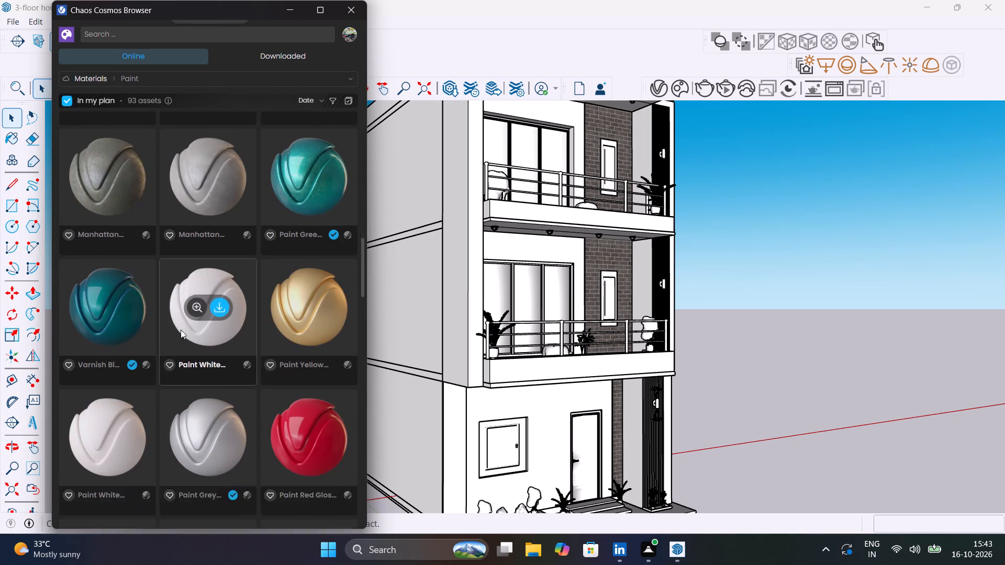
{"action": "scroll", "coordinate": [181, 330], "scroll_direction": "down", "scroll_amount": 6}
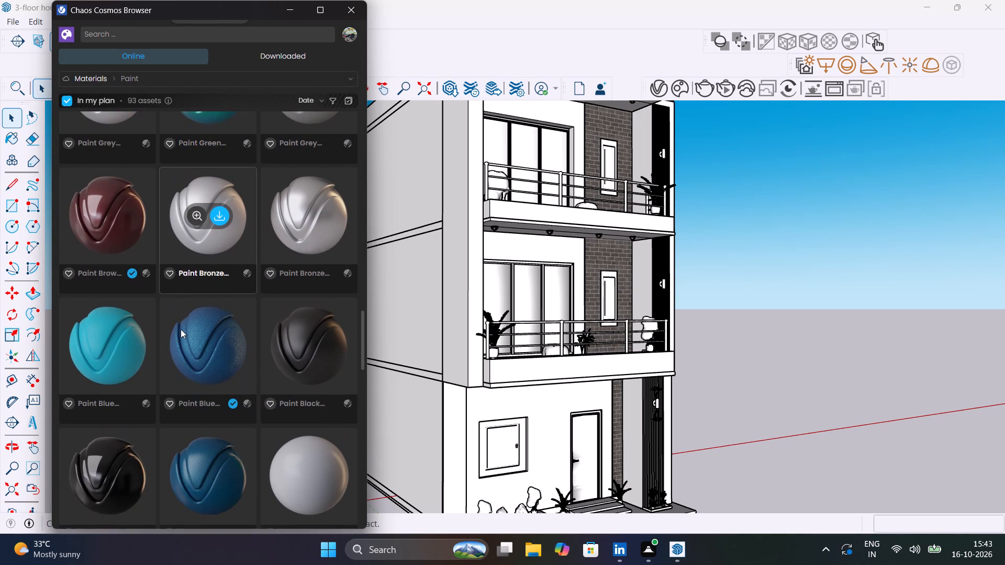
{"action": "scroll", "coordinate": [181, 329], "scroll_direction": "down", "scroll_amount": 4}
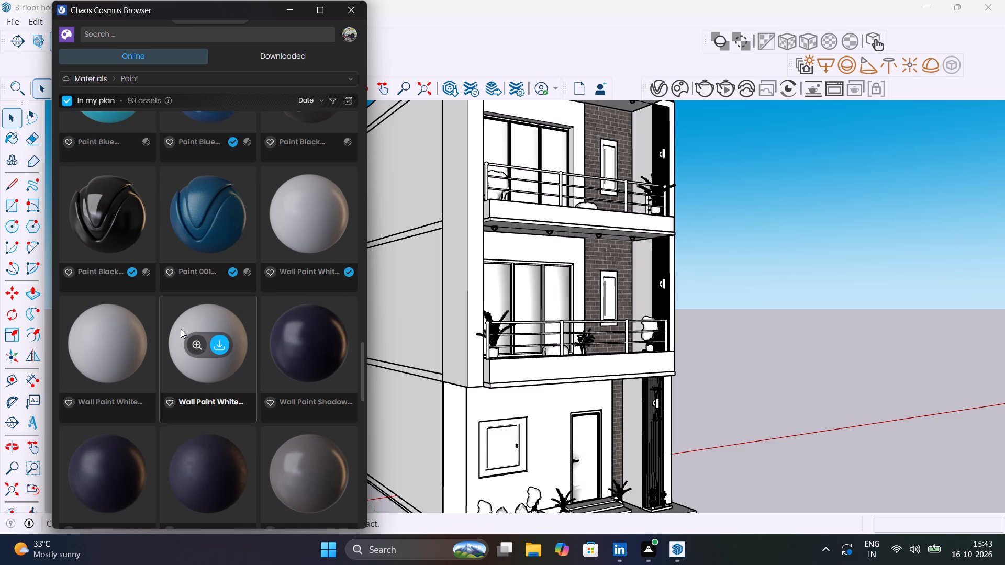
{"action": "scroll", "coordinate": [181, 329], "scroll_direction": "down", "scroll_amount": 6}
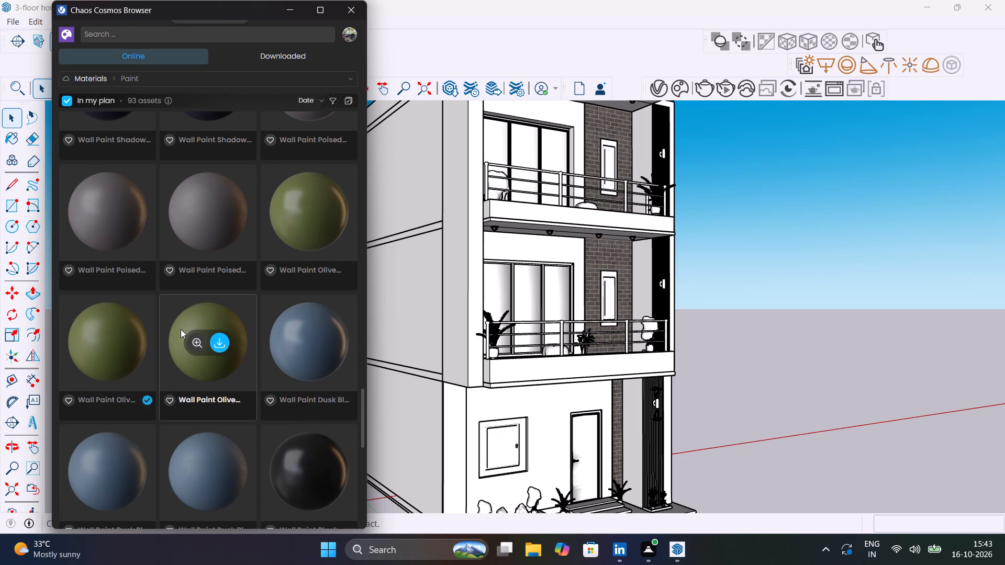
{"action": "scroll", "coordinate": [181, 342], "scroll_direction": "down", "scroll_amount": 2}
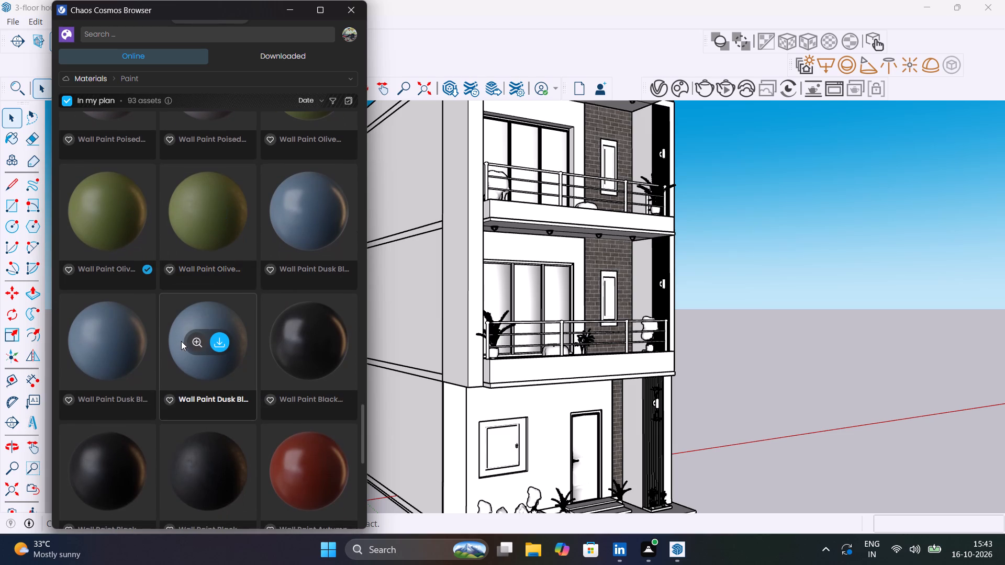
{"action": "scroll", "coordinate": [177, 339], "scroll_direction": "down", "scroll_amount": 6}
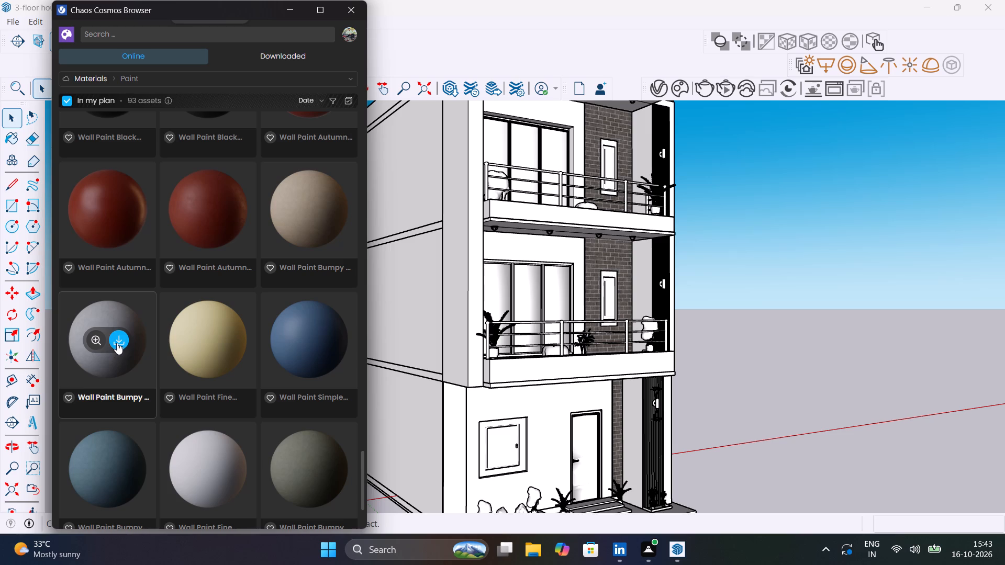
{"action": "left_click", "coordinate": [117, 342]}
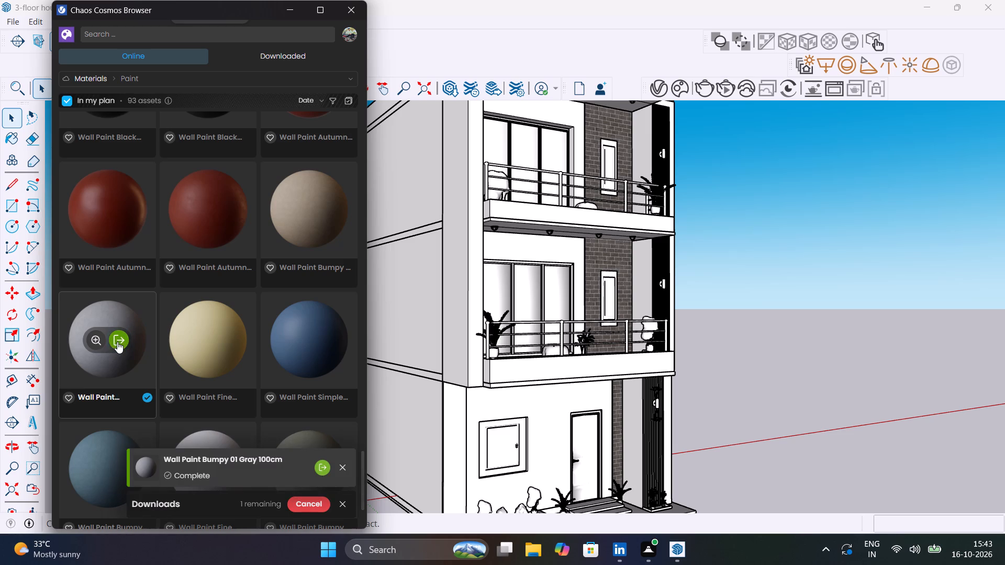
{"action": "middle_click_drag", "start_coordinate": [197, 398], "coordinate": [111, 440]}
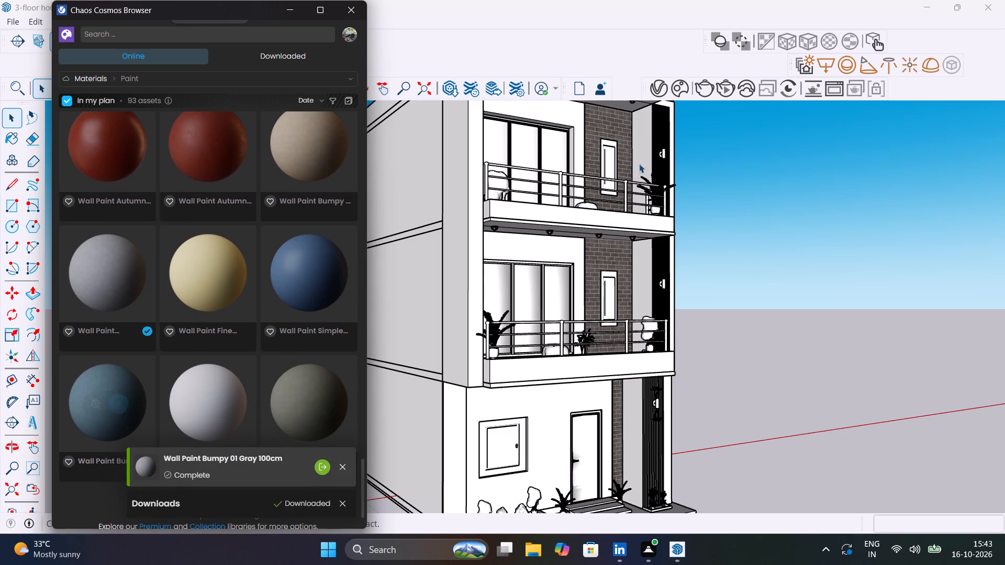
Open the V-Ray Asset Editor and place it clear of the house front.
{"action": "left_click", "coordinate": [659, 95]}
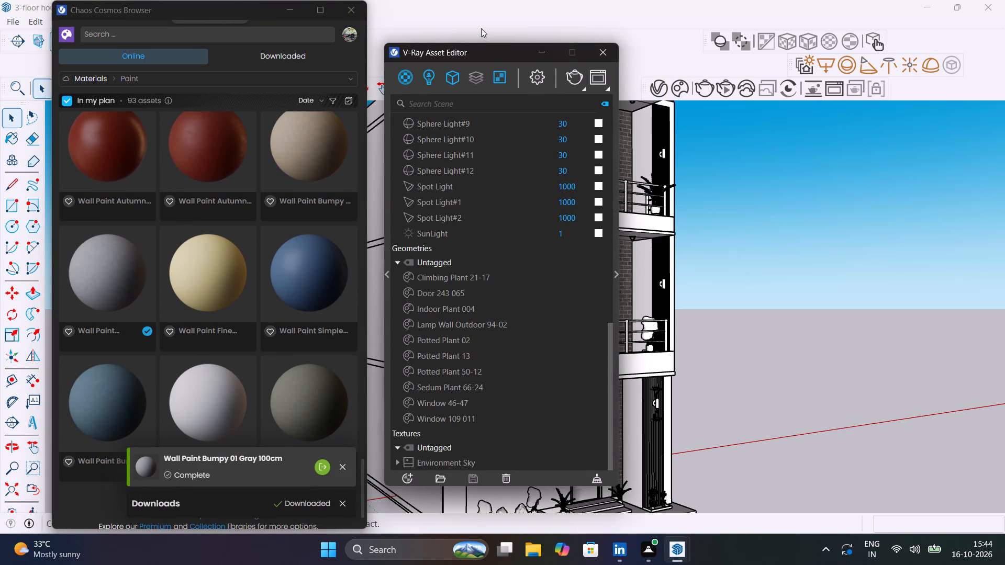
{"action": "left_click_drag", "start_coordinate": [494, 48], "coordinate": [775, 112]}
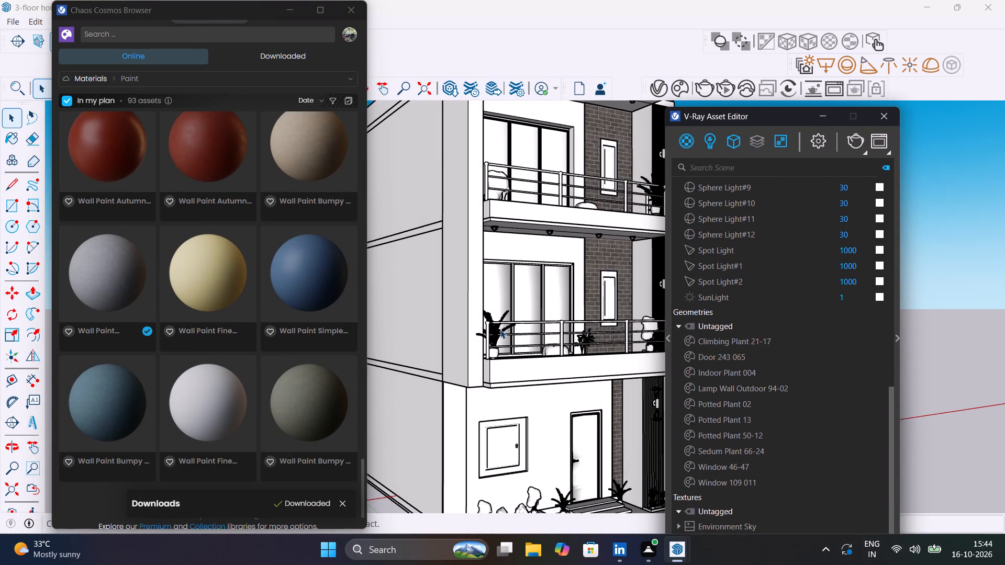
Import Wall Paint Bumpy 01 Gray 100cm and apply it to the narrow ground-floor wall face at the corner beside the window.
{"action": "middle_click_drag", "start_coordinate": [500, 363], "coordinate": [486, 359]}
{"action": "middle_click_drag", "start_coordinate": [486, 359], "coordinate": [429, 296]}
{"action": "left_click", "coordinate": [399, 342]}
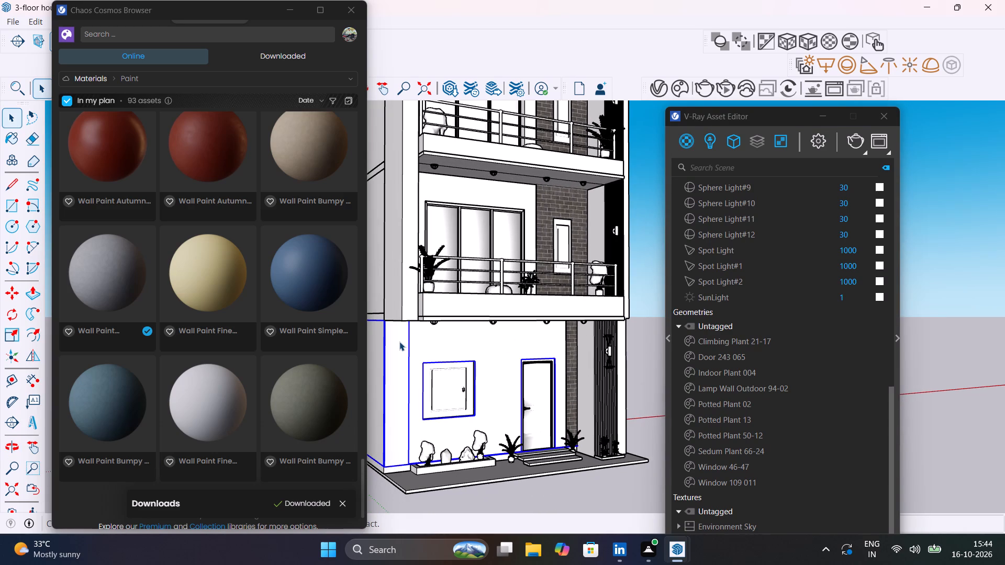
{"action": "double_click", "coordinate": [399, 342]}
{"action": "left_click", "coordinate": [399, 342]}
{"action": "left_click", "coordinate": [399, 342]}
{"action": "double_click", "coordinate": [401, 346]}
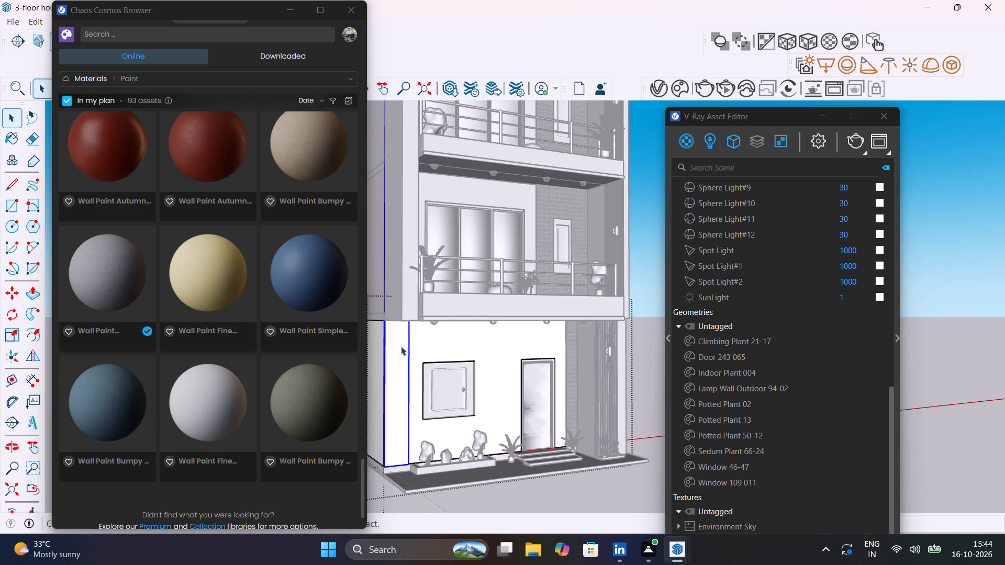
{"action": "left_click", "coordinate": [401, 347]}
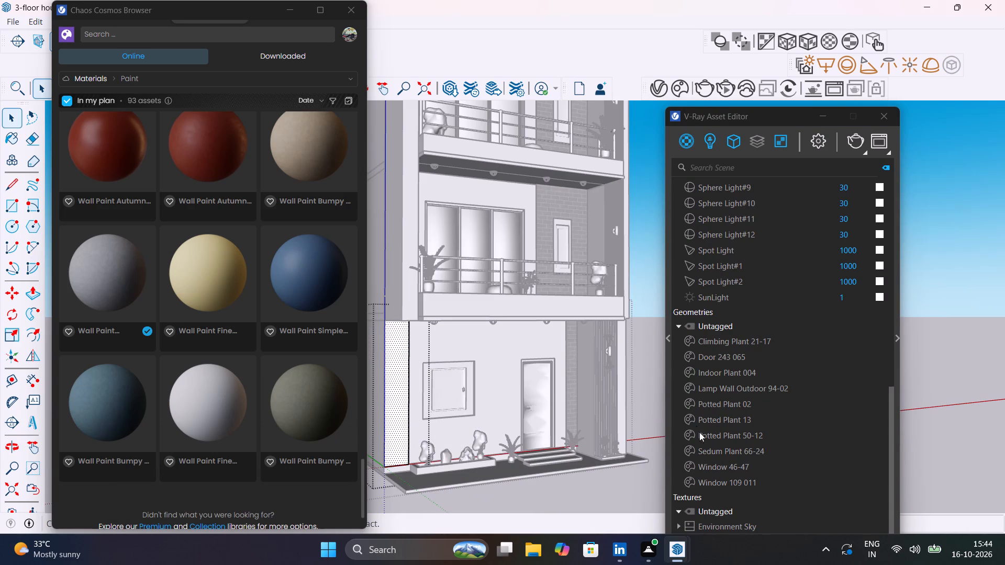
{"action": "left_click", "coordinate": [116, 270]}
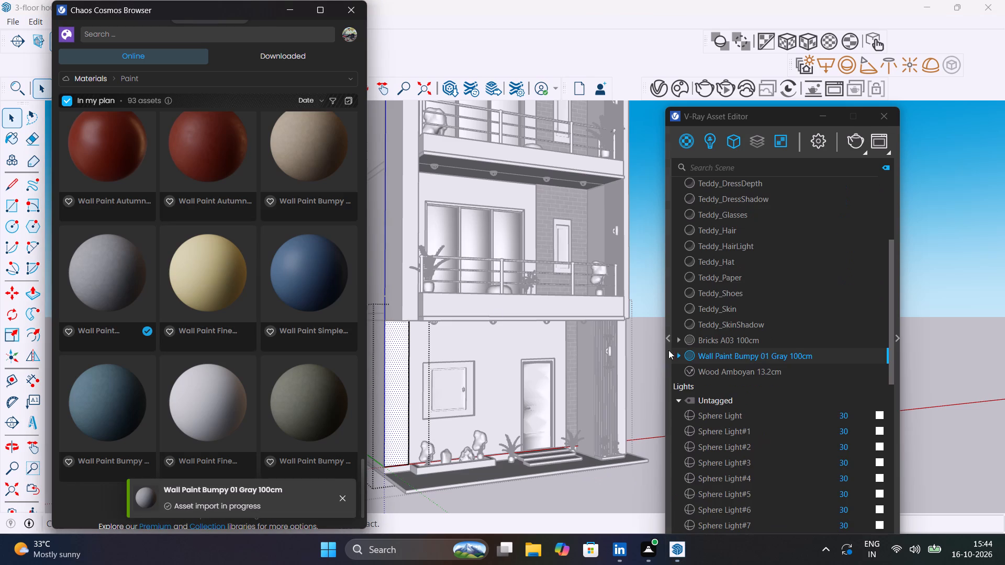
{"action": "right_click", "coordinate": [710, 354]}
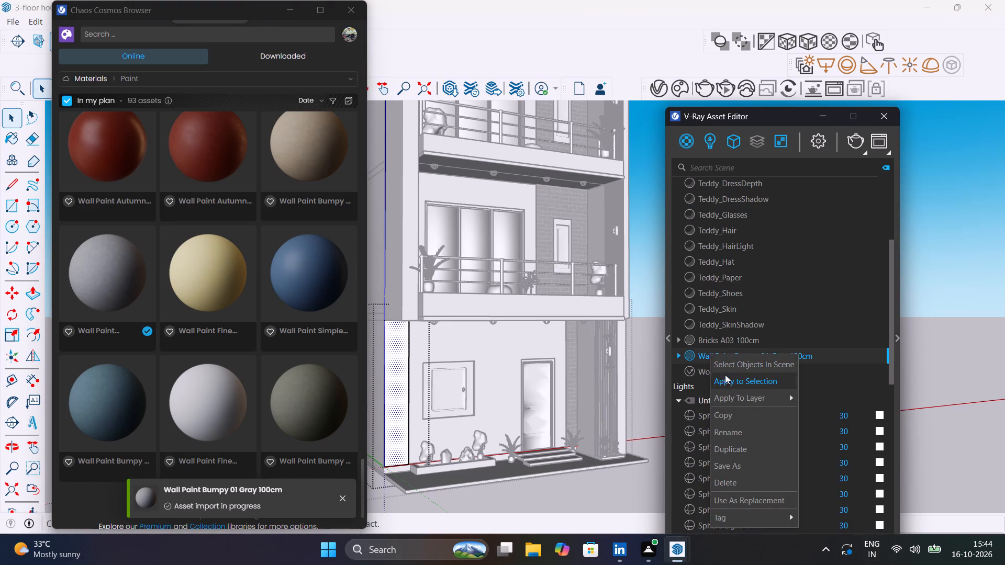
{"action": "left_click", "coordinate": [727, 379]}
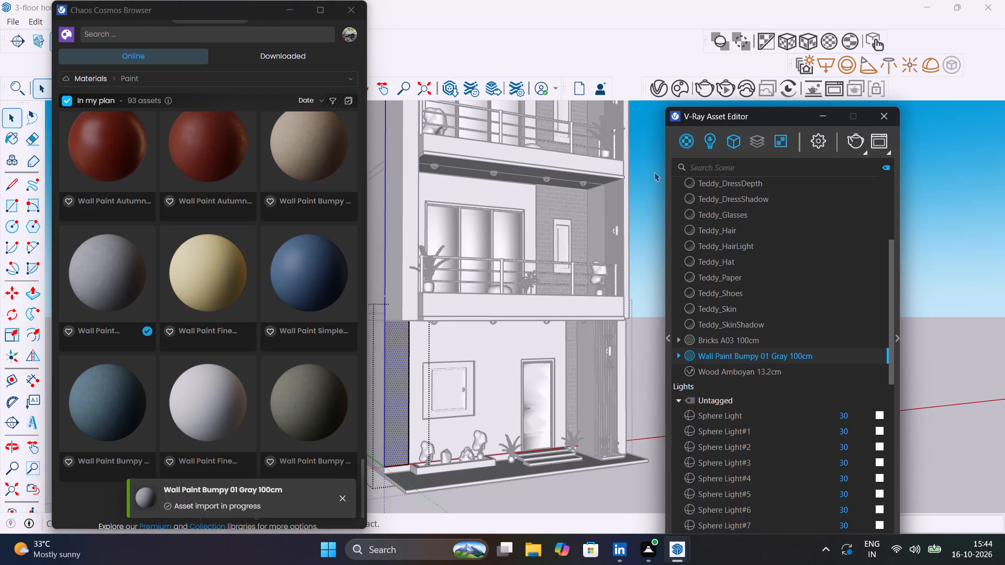
Render the house to check the gray paint on the ground-floor corner, then stop the render and close the frame buffer.
{"action": "left_click", "coordinate": [721, 91]}
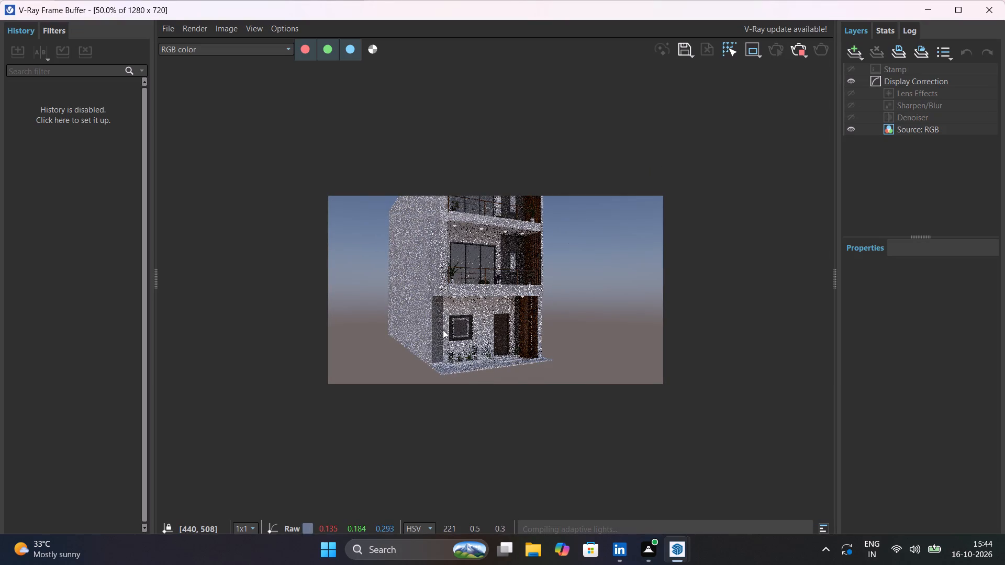
{"action": "scroll", "coordinate": [441, 332], "scroll_direction": "up", "scroll_amount": 1}
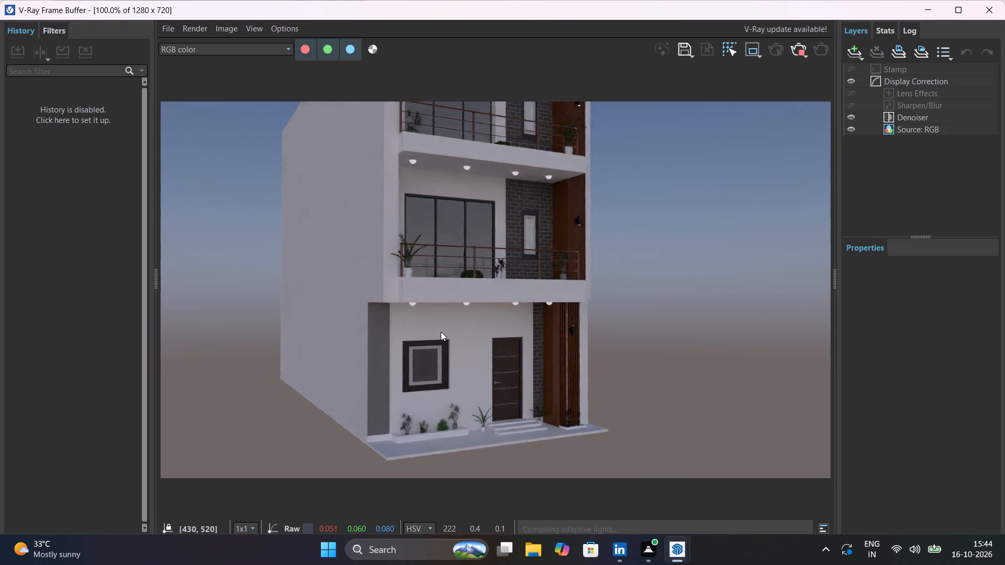
{"action": "scroll", "coordinate": [441, 331], "scroll_direction": "down", "scroll_amount": 2}
{"action": "scroll", "coordinate": [441, 330], "scroll_direction": "up", "scroll_amount": 1}
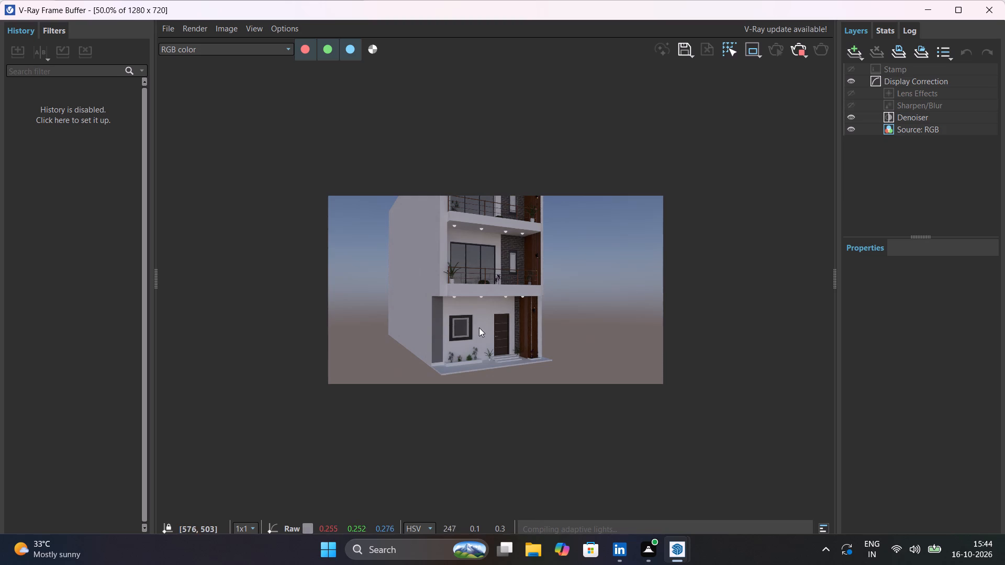
{"action": "middle_click_drag", "start_coordinate": [483, 325], "coordinate": [450, 377]}
{"action": "middle_click_drag", "start_coordinate": [473, 309], "coordinate": [438, 360]}
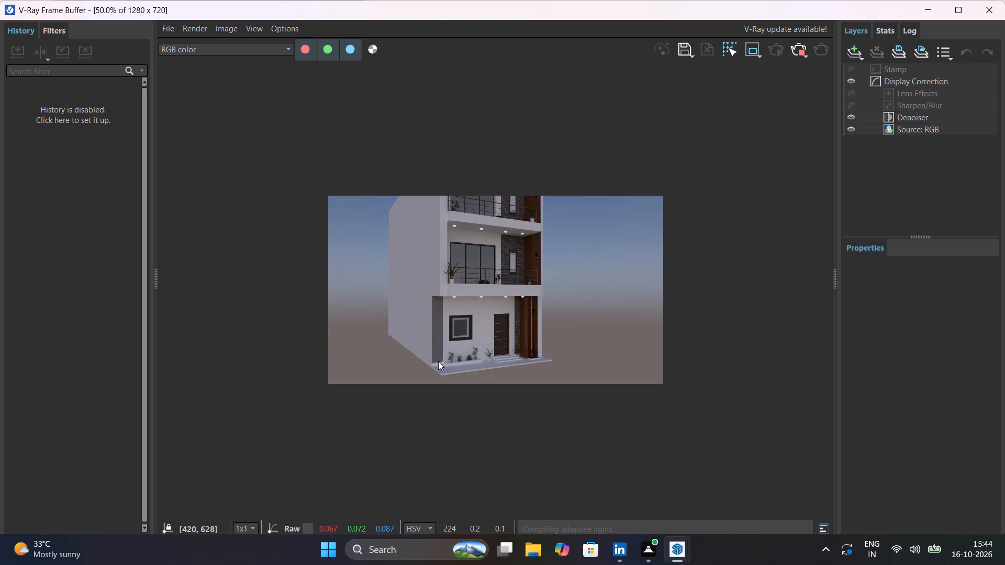
{"action": "left_click", "coordinate": [804, 48]}
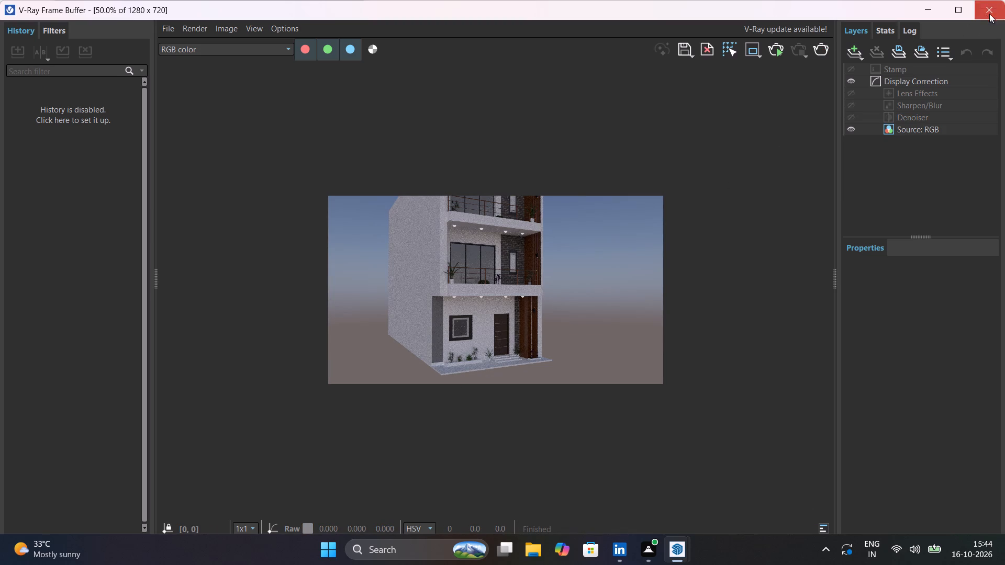
{"action": "left_click", "coordinate": [990, 9]}
Exit the ground-floor wall group and apply Wall Paint Bumpy 01 Gray 100cm to the narrow upper-floor corner face beside the balconies.
{"action": "left_click", "coordinate": [408, 301]}
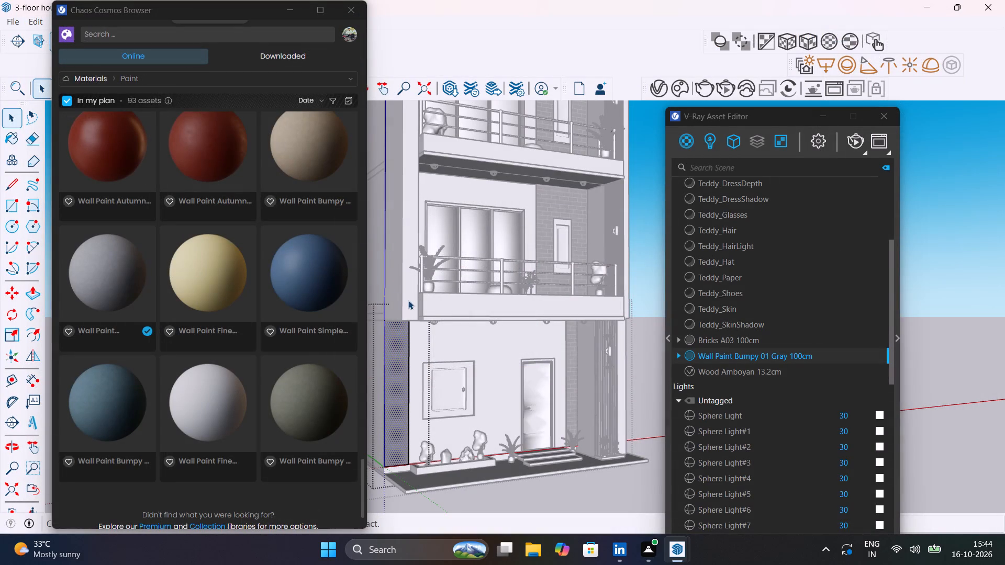
{"action": "left_click", "coordinate": [408, 300]}
{"action": "double_click", "coordinate": [408, 301]}
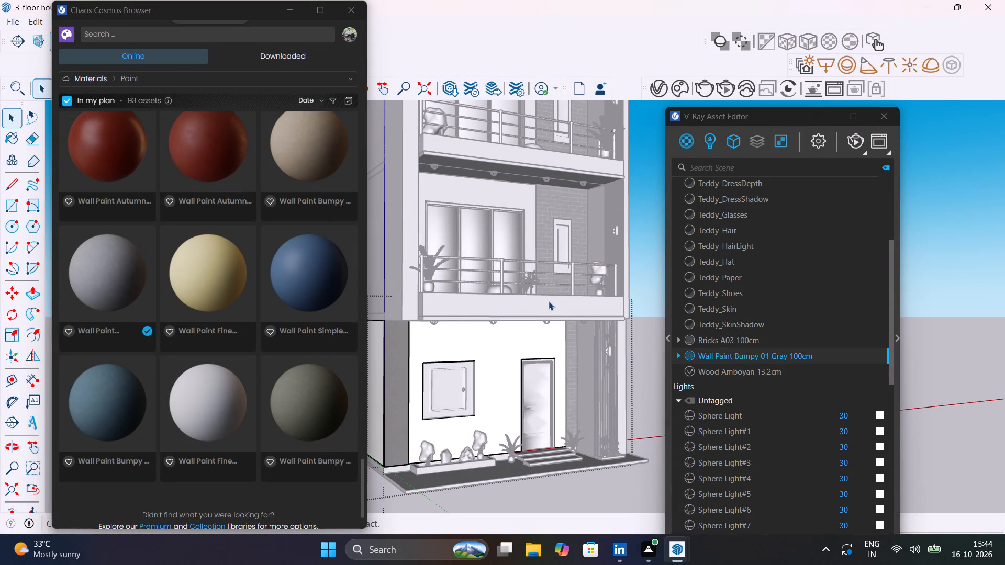
{"action": "left_click", "coordinate": [650, 257]}
{"action": "middle_click_drag", "start_coordinate": [589, 300], "coordinate": [551, 324]}
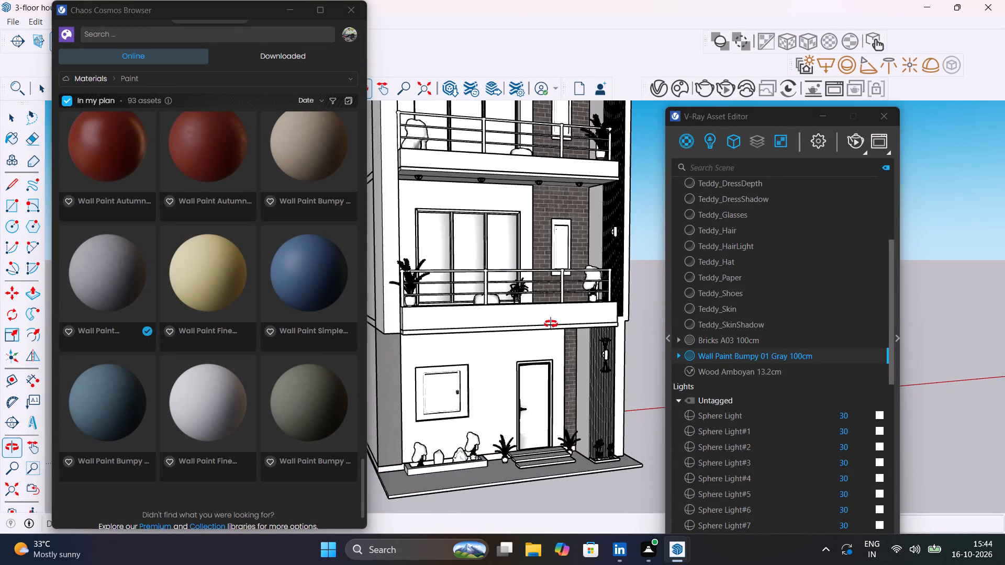
{"action": "middle_click_drag", "start_coordinate": [551, 324], "coordinate": [533, 370]}
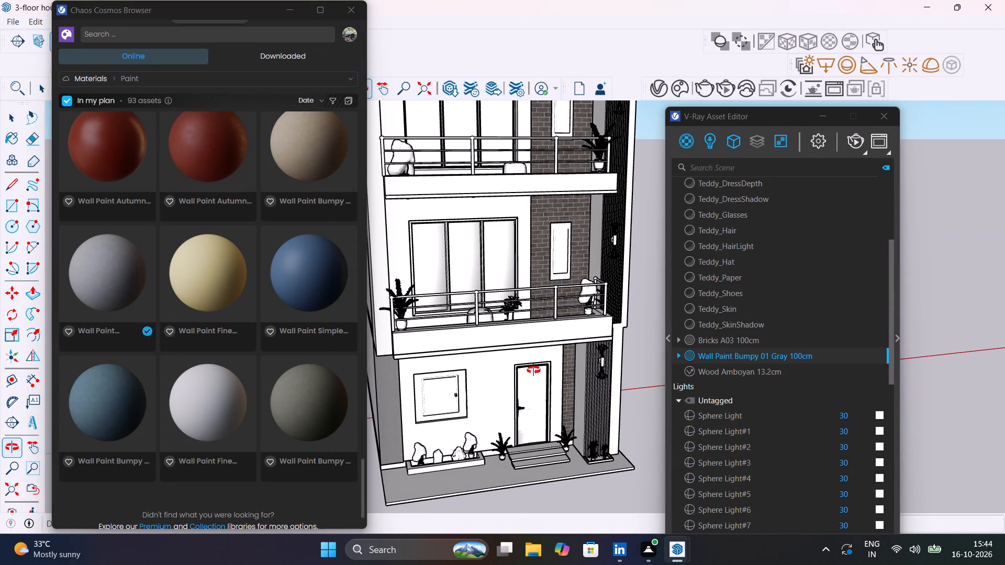
{"action": "middle_click_drag", "start_coordinate": [533, 370], "coordinate": [615, 409]}
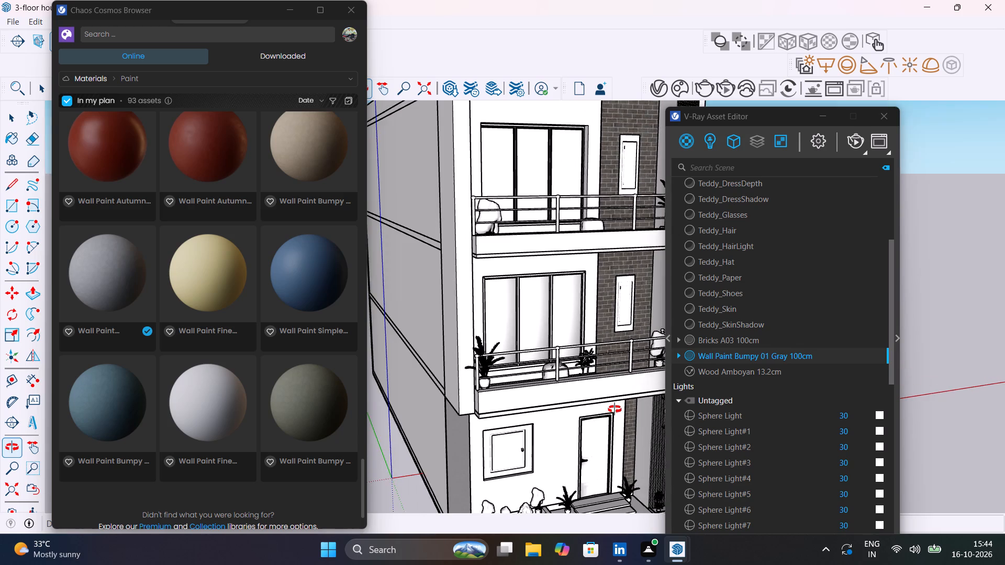
{"action": "middle_click_drag", "start_coordinate": [615, 409], "coordinate": [615, 409]}
{"action": "left_click", "coordinate": [468, 340]}
{"action": "left_click", "coordinate": [468, 340]}
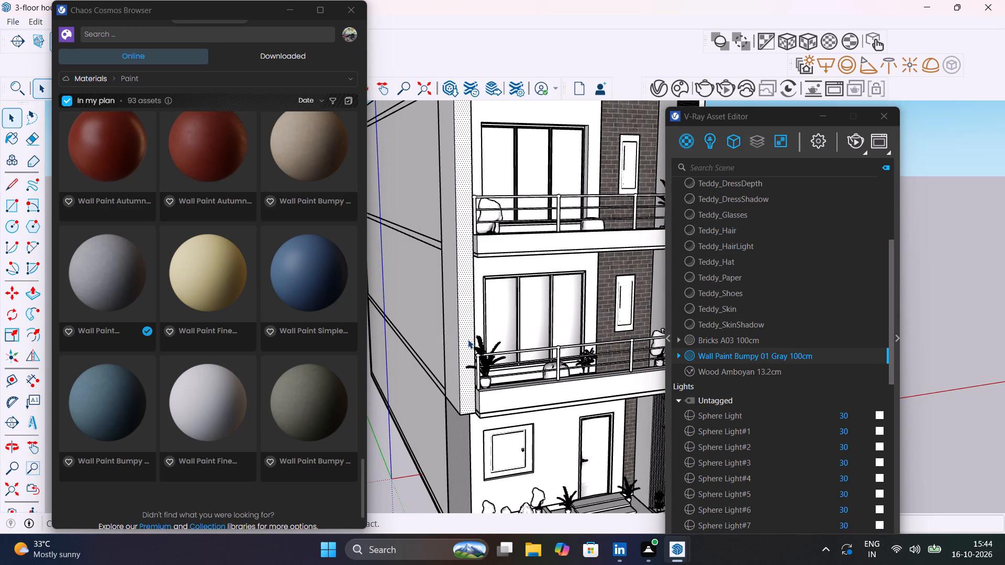
{"action": "right_click", "coordinate": [714, 357]}
{"action": "left_click", "coordinate": [739, 378]}
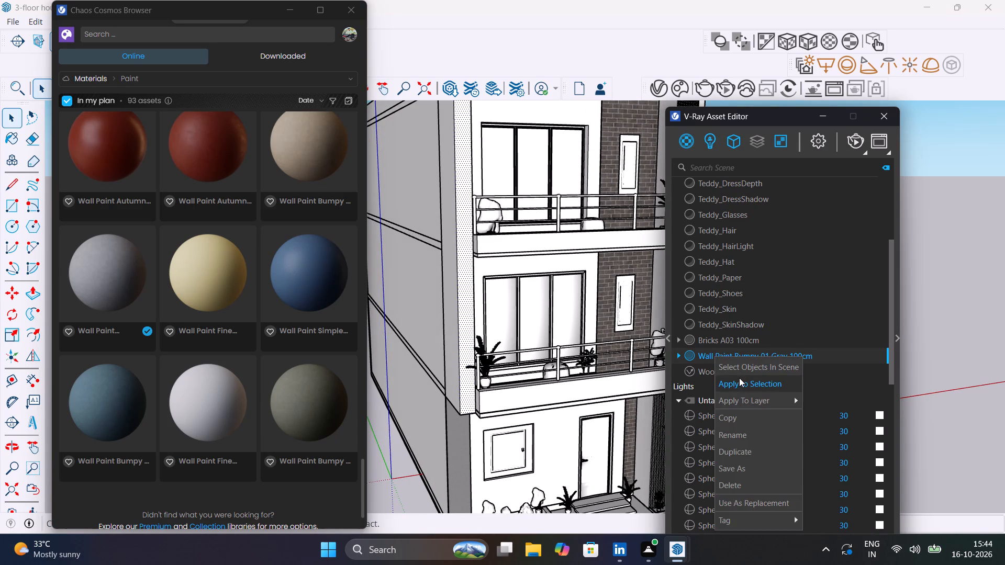
Apply Wall Paint Bumpy 01 Gray 100cm to the adjoining outer side face of the upper-floor corner strip.
{"action": "left_click", "coordinate": [454, 349]}
{"action": "right_click", "coordinate": [710, 357]}
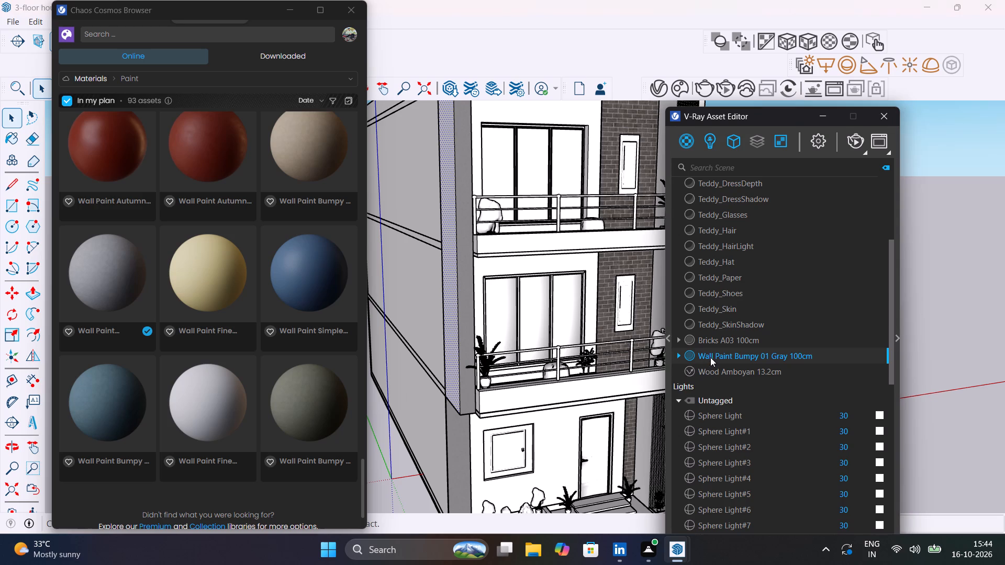
{"action": "left_click", "coordinate": [738, 391]}
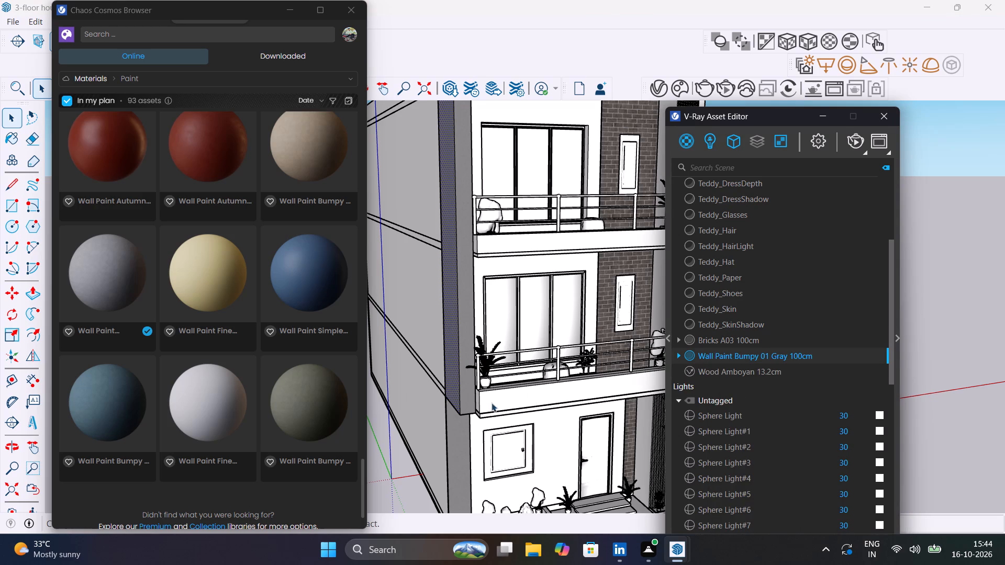
Apply Wall Paint Bumpy 01 Gray 100cm to the top face of the upper-floor corner strip at roof level.
{"action": "middle_click_drag", "start_coordinate": [467, 397], "coordinate": [397, 402]}
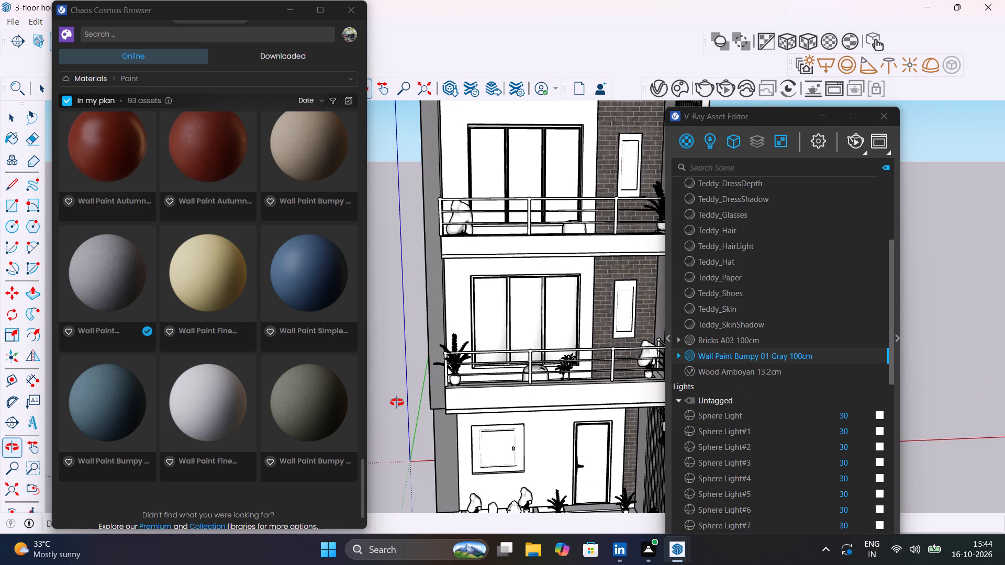
{"action": "middle_click_drag", "start_coordinate": [397, 402], "coordinate": [389, 503]}
{"action": "scroll", "coordinate": [432, 376], "scroll_direction": "down", "scroll_amount": 1}
{"action": "middle_click_drag", "start_coordinate": [442, 227], "coordinate": [477, 415]}
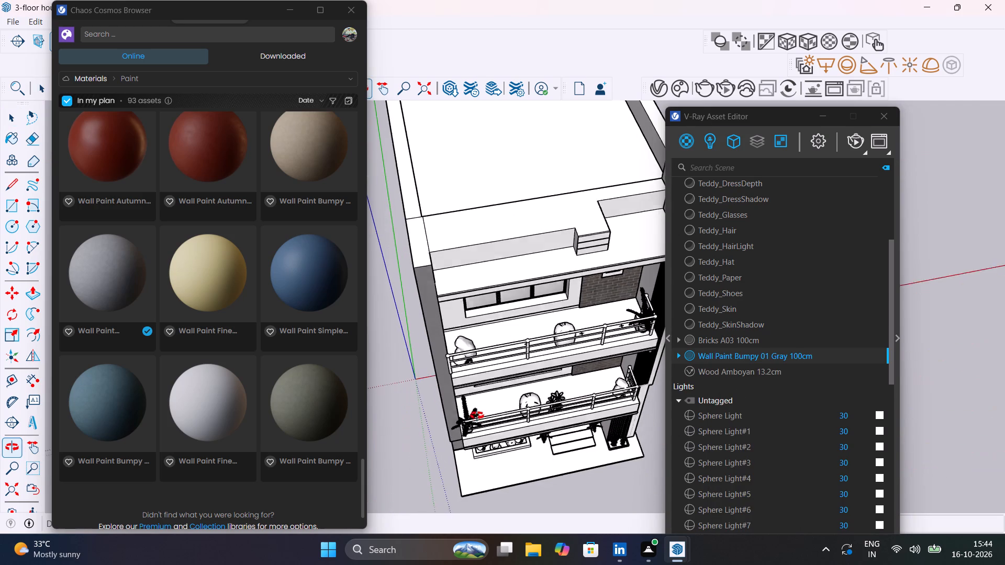
{"action": "middle_click_drag", "start_coordinate": [477, 415], "coordinate": [477, 418]}
{"action": "left_click", "coordinate": [423, 253]}
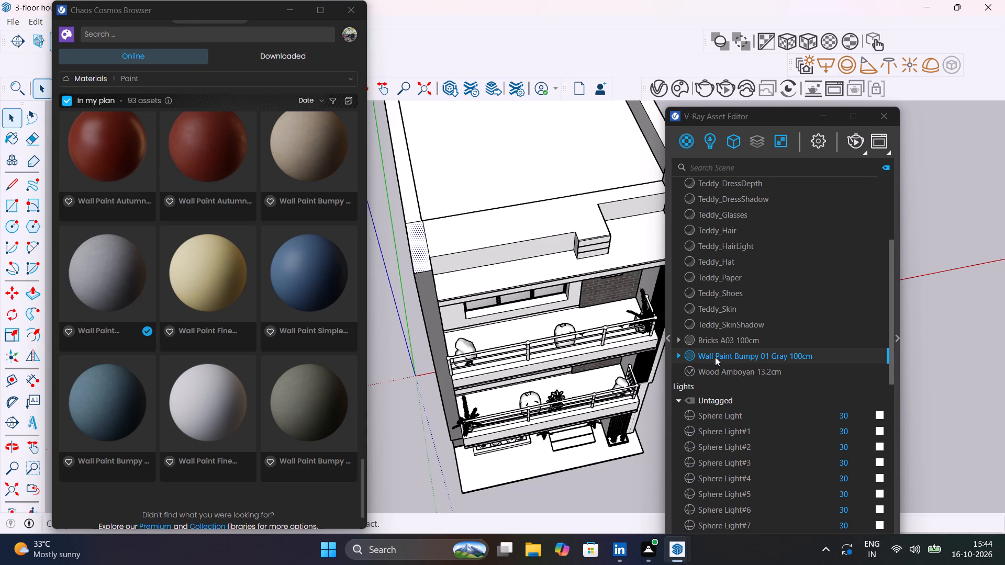
{"action": "right_click", "coordinate": [716, 353]}
{"action": "left_click", "coordinate": [740, 377]}
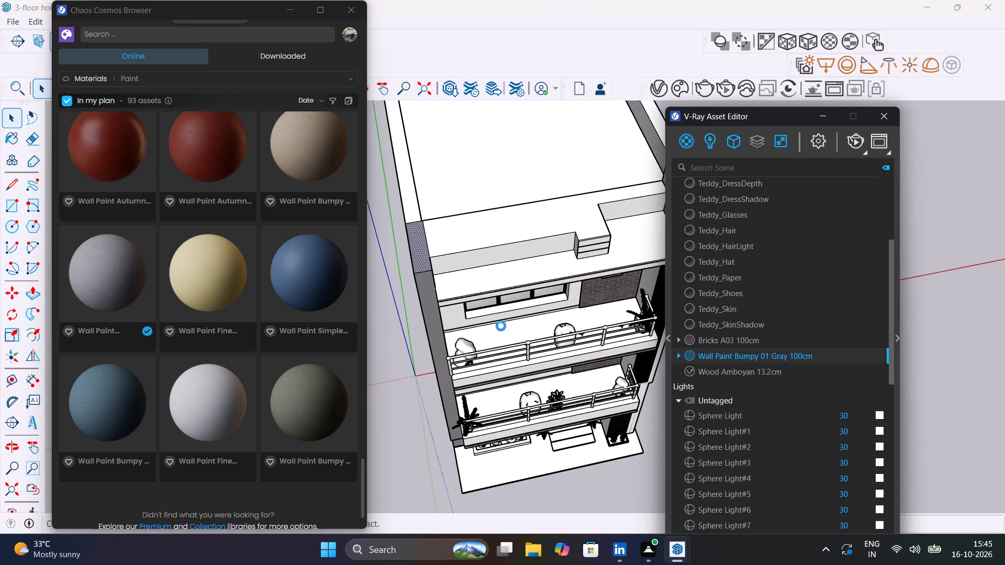
{"action": "scroll", "coordinate": [501, 326], "scroll_direction": "down", "scroll_amount": 4}
{"action": "middle_click_drag", "start_coordinate": [488, 351], "coordinate": [506, 259]}
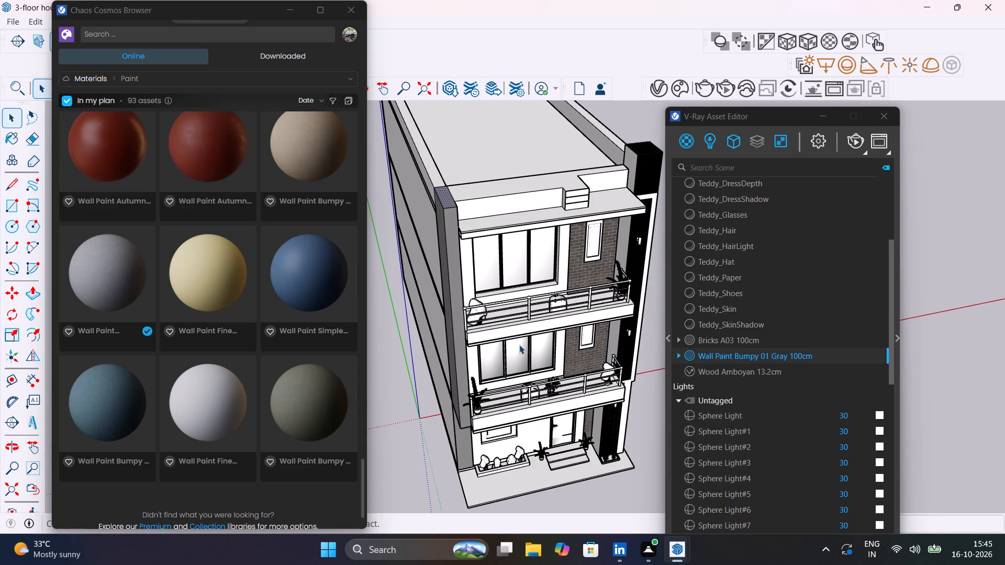
{"action": "middle_click_drag", "start_coordinate": [512, 339], "coordinate": [486, 190]}
{"action": "scroll", "coordinate": [486, 190], "scroll_direction": "up", "scroll_amount": 1}
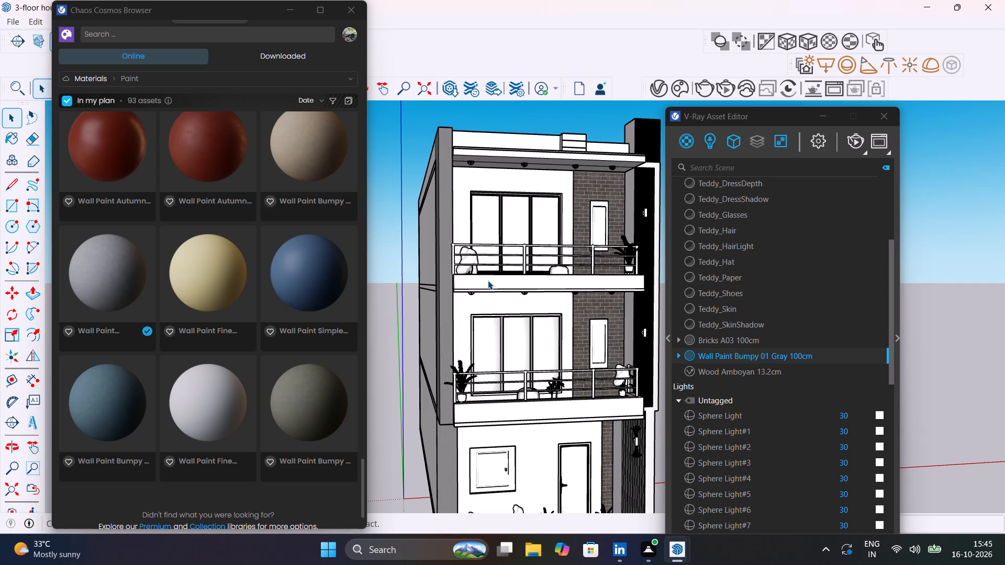
{"action": "left_click", "coordinate": [391, 286]}
Open the upper balcony slab group, delete the lengthwise dividing line on its underside, and exit the group.
{"action": "middle_click_drag", "start_coordinate": [500, 321], "coordinate": [488, 295]}
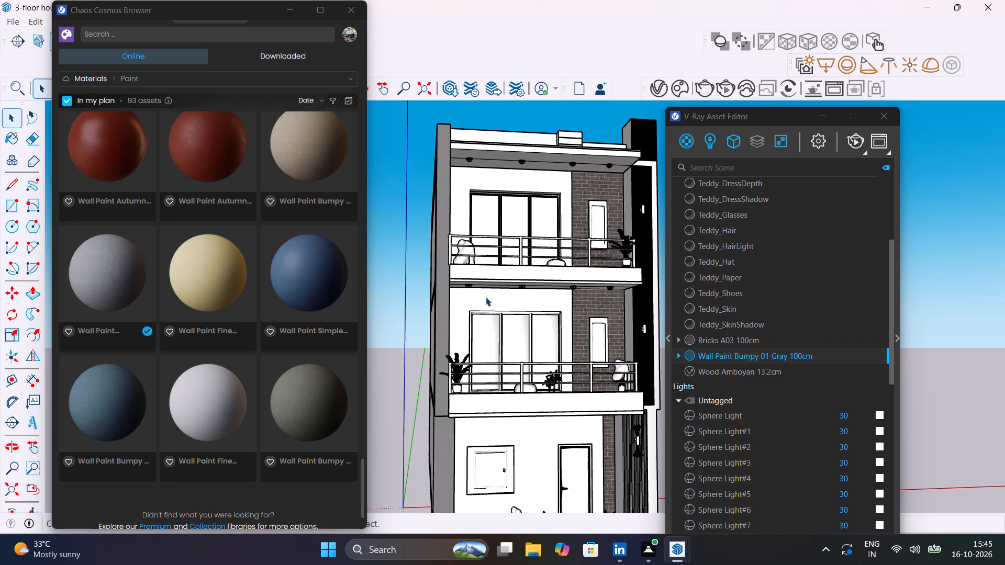
{"action": "middle_click_drag", "start_coordinate": [513, 296], "coordinate": [517, 213]}
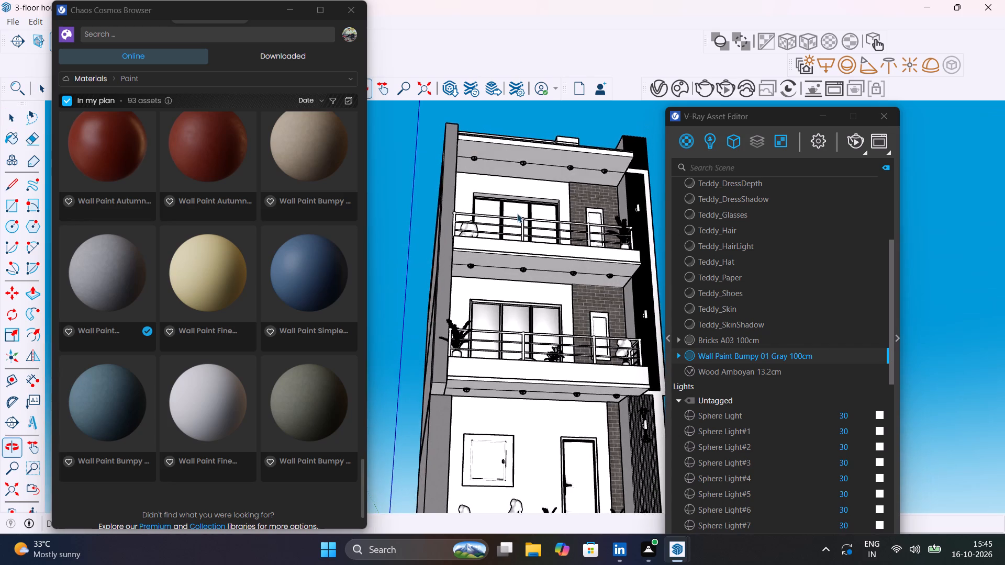
{"action": "scroll", "coordinate": [511, 233], "scroll_direction": "up", "scroll_amount": 7}
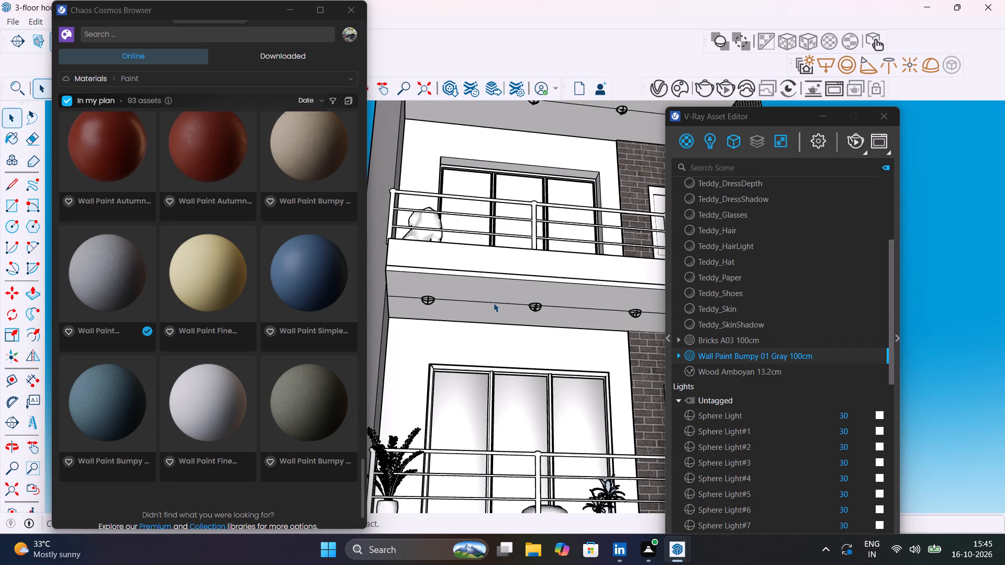
{"action": "left_click", "coordinate": [494, 302]}
{"action": "double_click", "coordinate": [494, 302]}
{"action": "left_click", "coordinate": [494, 302]}
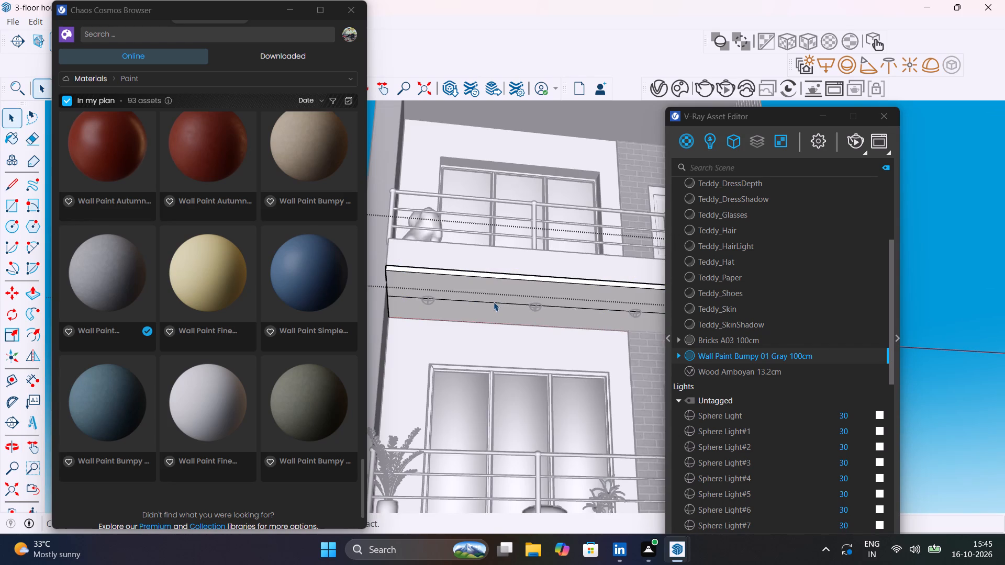
{"action": "key", "text": "Delete"}
{"action": "scroll", "coordinate": [460, 306], "scroll_direction": "down", "scroll_amount": 6}
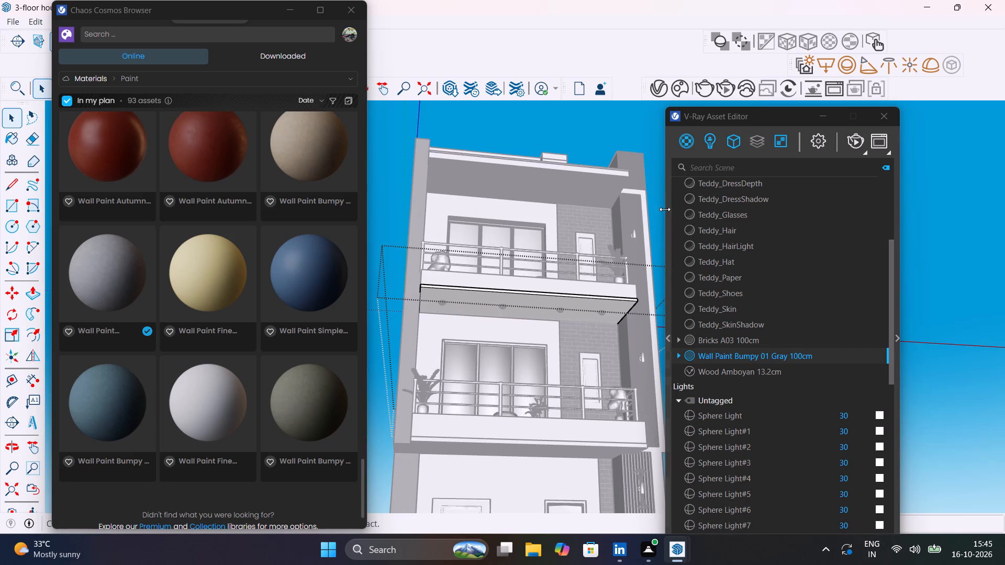
{"action": "left_click", "coordinate": [658, 195]}
Open the lower balcony slab group, delete the lengthwise dividing line on its underside, and exit the group.
{"action": "scroll", "coordinate": [445, 449], "scroll_direction": "up", "scroll_amount": 7}
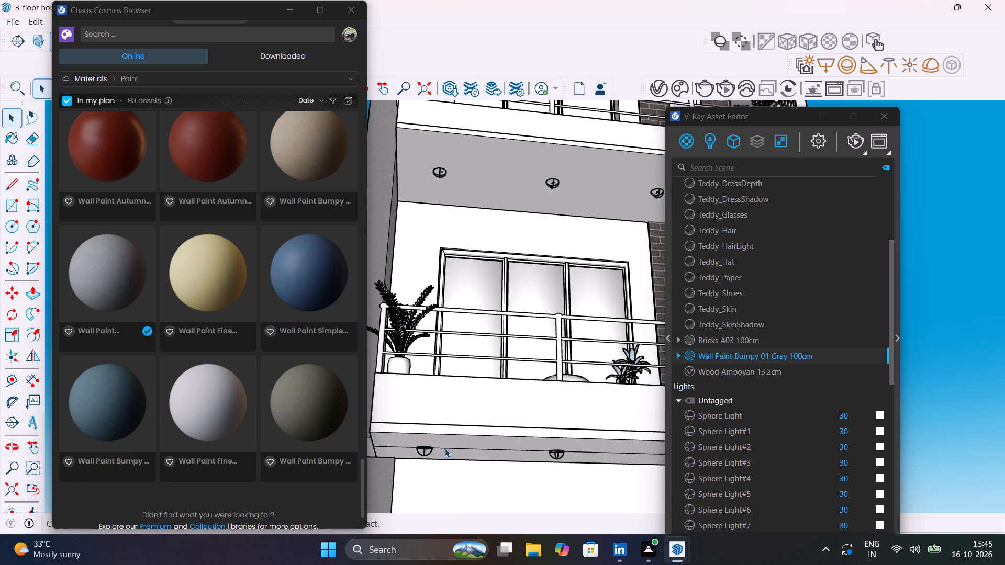
{"action": "left_click", "coordinate": [445, 448]}
{"action": "double_click", "coordinate": [445, 448]}
{"action": "left_click", "coordinate": [445, 448]}
{"action": "left_click", "coordinate": [445, 448]}
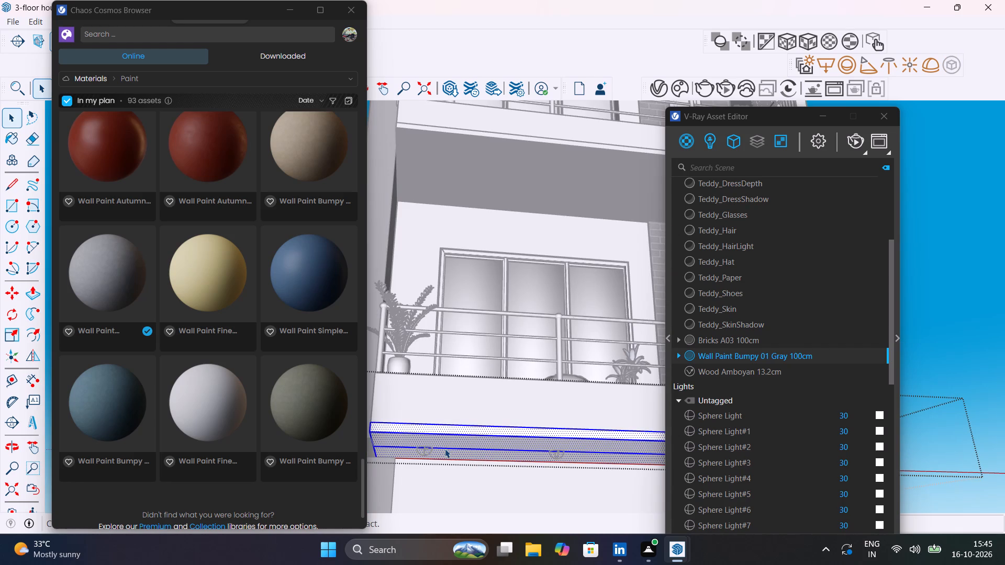
{"action": "left_click", "coordinate": [457, 449]}
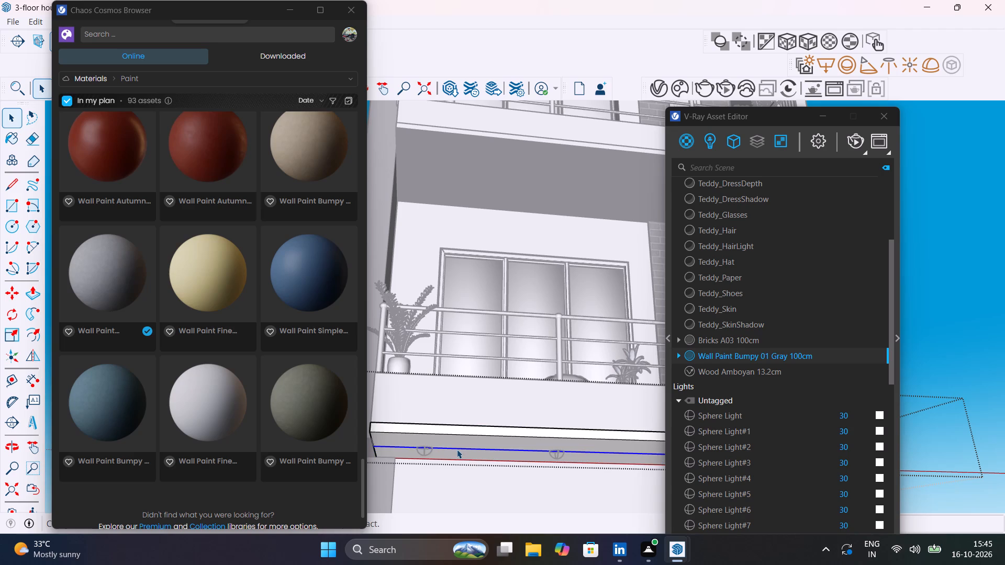
{"action": "key", "text": "Delete"}
{"action": "scroll", "coordinate": [461, 449], "scroll_direction": "down", "scroll_amount": 17}
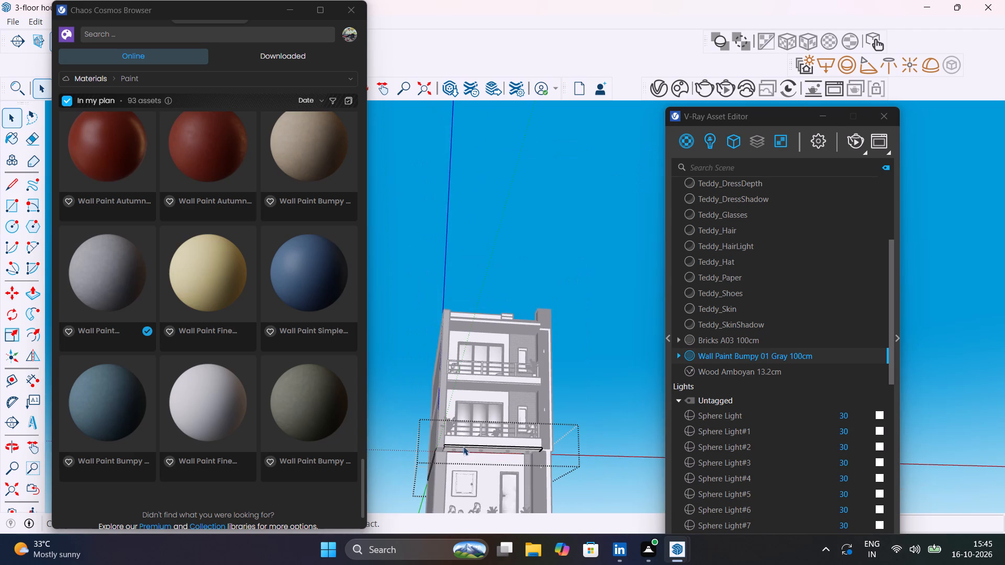
{"action": "scroll", "coordinate": [495, 323], "scroll_direction": "up", "scroll_amount": 4}
{"action": "left_click", "coordinate": [509, 257]}
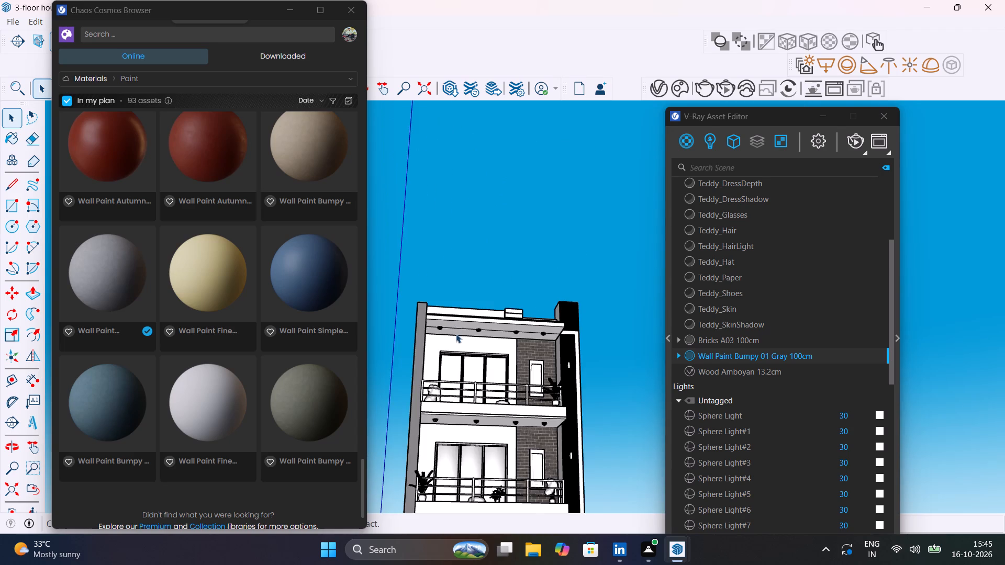
Open the roof overhang slab group, delete the lengthwise dividing line on its underside, and exit the group.
{"action": "scroll", "coordinate": [456, 333], "scroll_direction": "up", "scroll_amount": 8}
{"action": "double_click", "coordinate": [457, 322]}
{"action": "left_click", "coordinate": [457, 322]}
{"action": "left_click", "coordinate": [457, 322]}
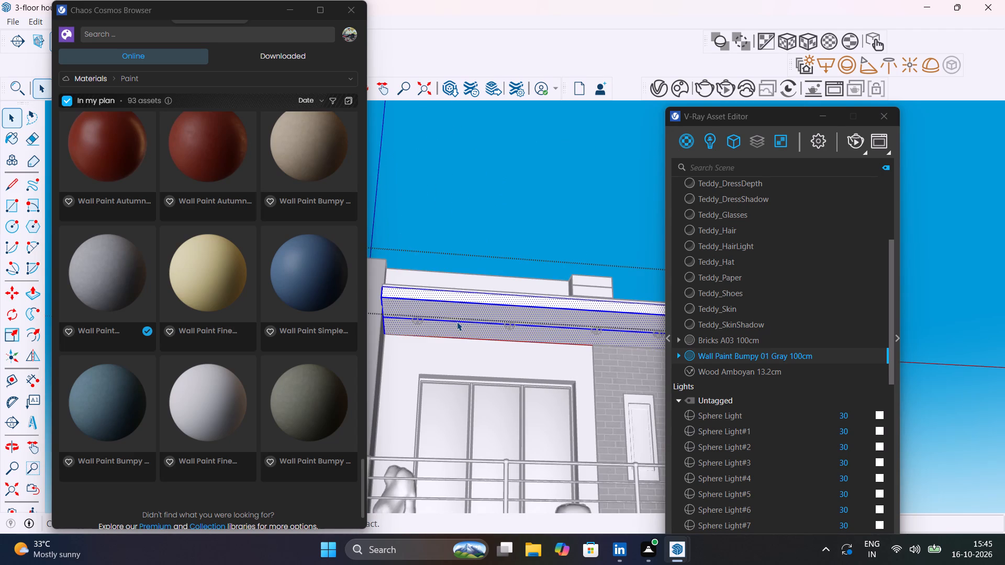
{"action": "left_click", "coordinate": [457, 322]}
{"action": "left_click", "coordinate": [464, 323]}
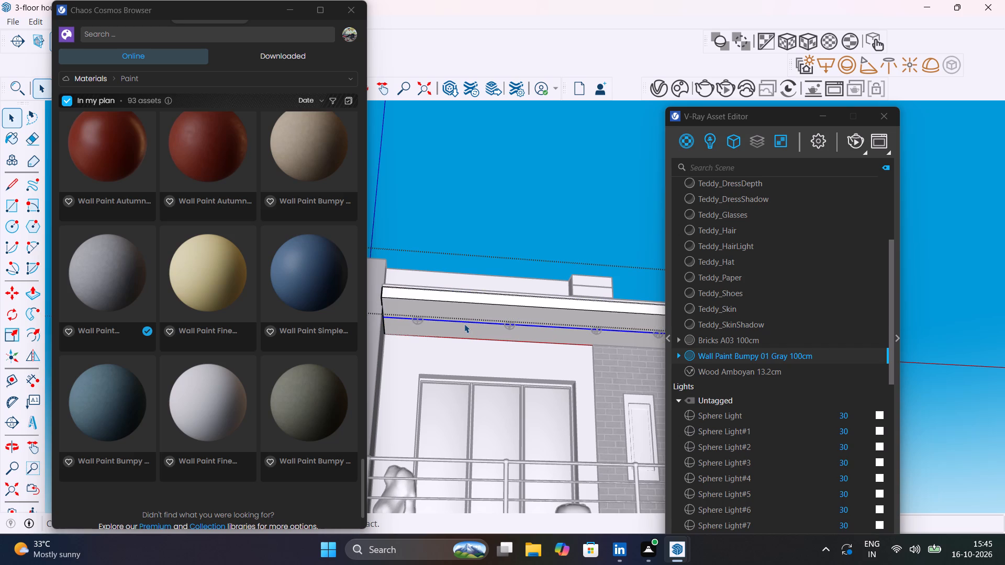
{"action": "key", "text": "Delete"}
{"action": "key", "text": "space"}
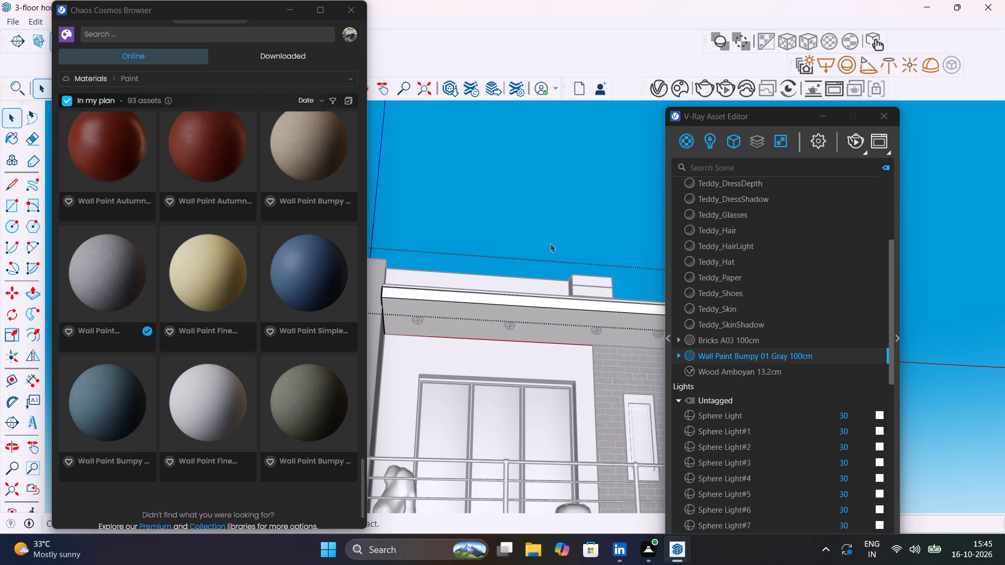
{"action": "left_click", "coordinate": [557, 235]}
Examine the tall slatted column beside the balconies from its top down past the wall lamps and white frame.
{"action": "scroll", "coordinate": [557, 235], "scroll_direction": "down", "scroll_amount": 9}
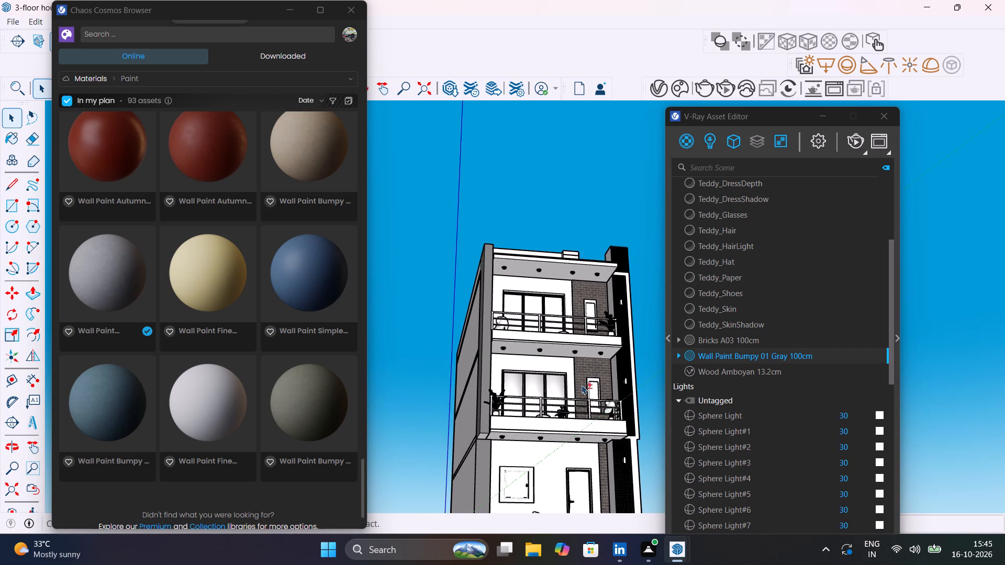
{"action": "middle_click_drag", "start_coordinate": [616, 387], "coordinate": [538, 352], "text": "shift"}
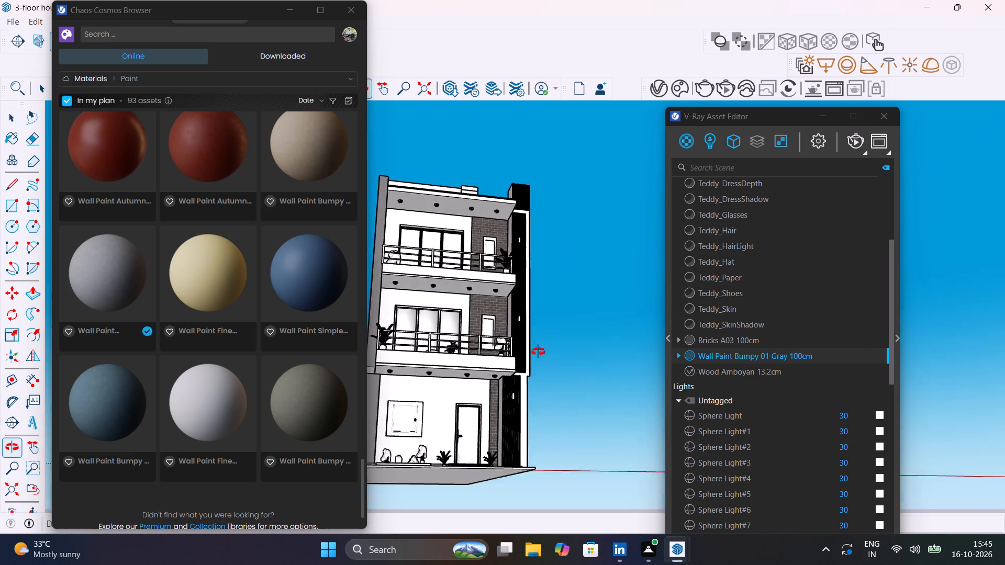
{"action": "middle_click_drag", "start_coordinate": [538, 352], "coordinate": [581, 396], "text": "shift"}
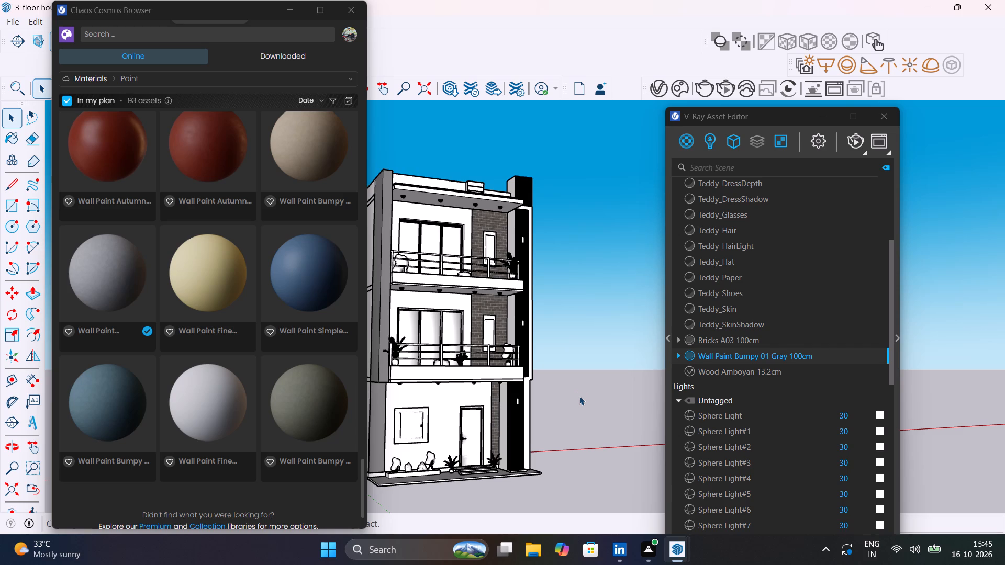
{"action": "scroll", "coordinate": [507, 295], "scroll_direction": "up", "scroll_amount": 5}
{"action": "middle_click_drag", "start_coordinate": [535, 322], "coordinate": [572, 463]}
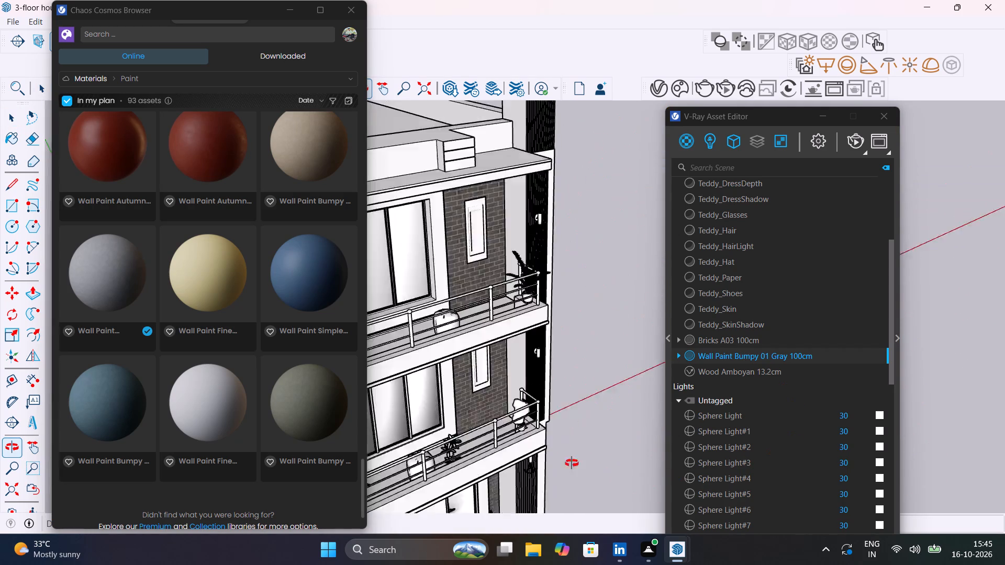
{"action": "middle_click_drag", "start_coordinate": [572, 463], "coordinate": [610, 393]}
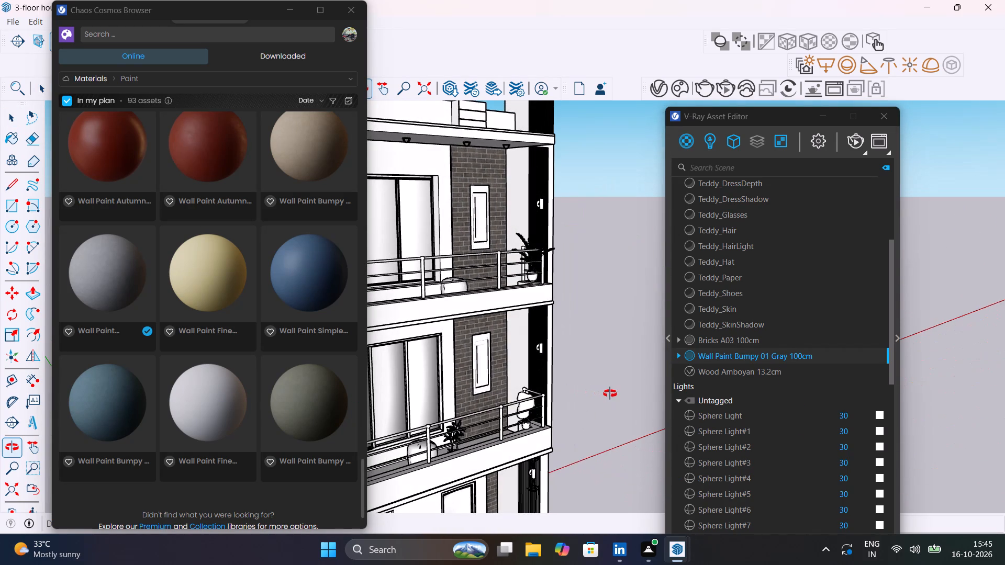
{"action": "middle_click_drag", "start_coordinate": [610, 393], "coordinate": [706, 396]}
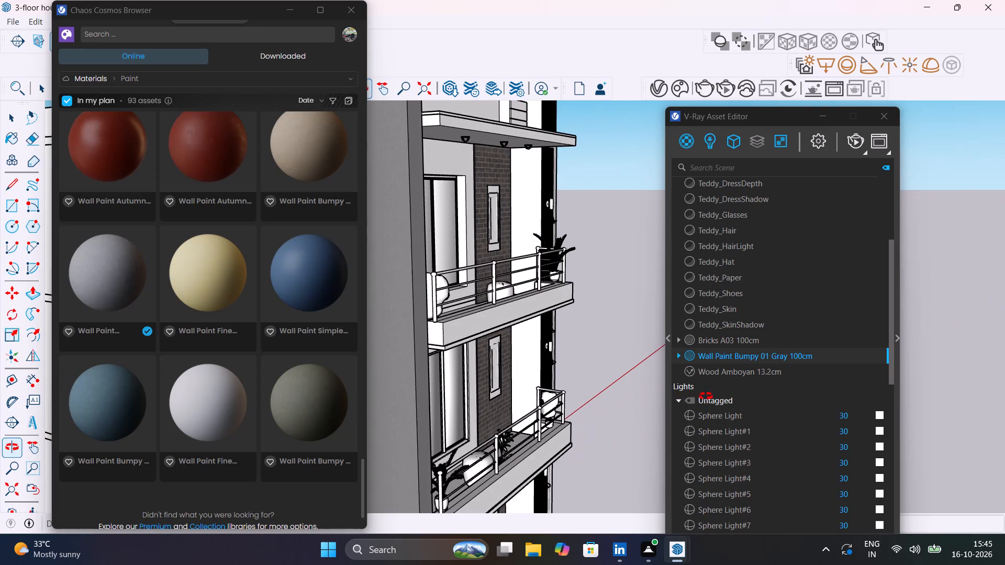
{"action": "middle_click_drag", "start_coordinate": [706, 396], "coordinate": [706, 396]}
{"action": "scroll", "coordinate": [555, 362], "scroll_direction": "up", "scroll_amount": 10}
{"action": "middle_click_drag", "start_coordinate": [540, 359], "coordinate": [622, 358]}
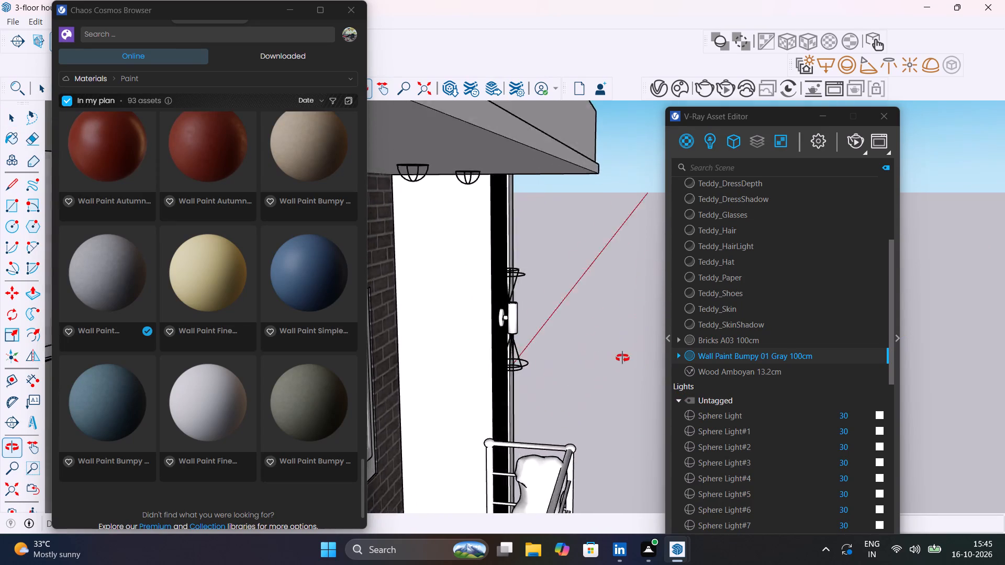
{"action": "middle_click_drag", "start_coordinate": [622, 358], "coordinate": [398, 362]}
{"action": "scroll", "coordinate": [468, 367], "scroll_direction": "up", "scroll_amount": 1}
{"action": "scroll", "coordinate": [468, 367], "scroll_direction": "down", "scroll_amount": 13}
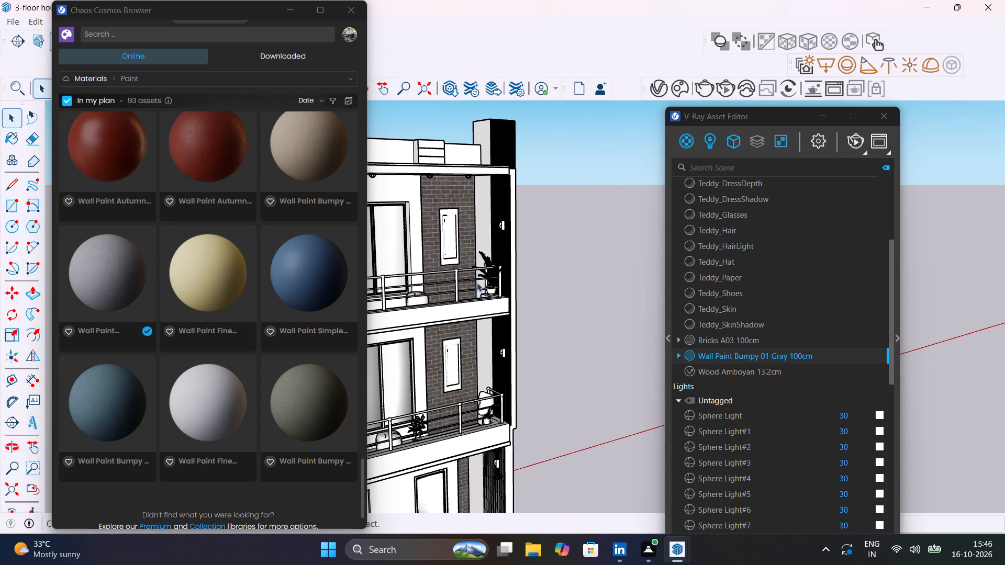
{"action": "middle_click_drag", "start_coordinate": [507, 289], "coordinate": [491, 449], "text": "shift"}
{"action": "scroll", "coordinate": [495, 295], "scroll_direction": "up", "scroll_amount": 9}
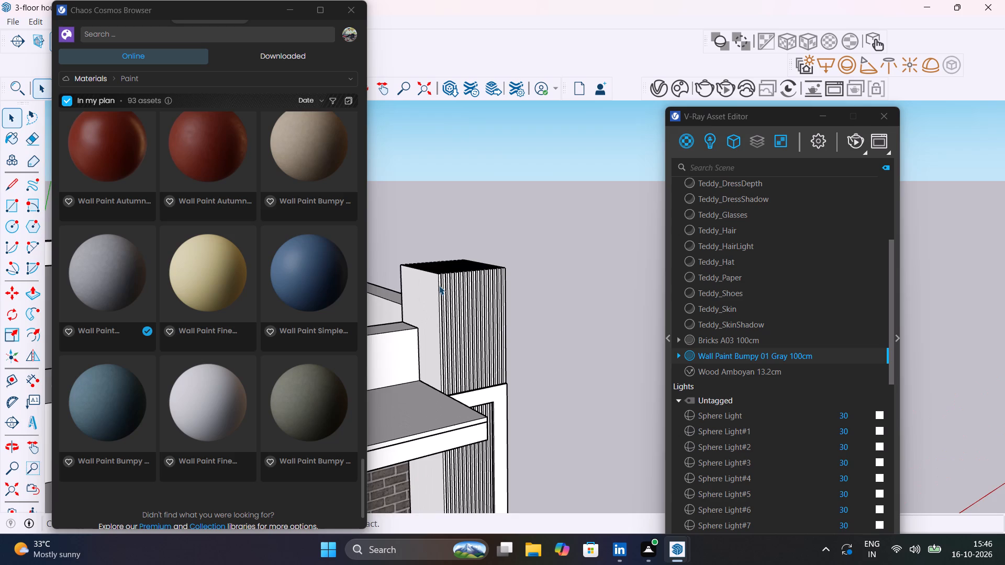
{"action": "scroll", "coordinate": [420, 276], "scroll_direction": "up", "scroll_amount": 9}
{"action": "middle_click_drag", "start_coordinate": [497, 358], "coordinate": [503, 234], "text": "shift"}
{"action": "scroll", "coordinate": [501, 242], "scroll_direction": "up", "scroll_amount": 1, "text": "shift"}
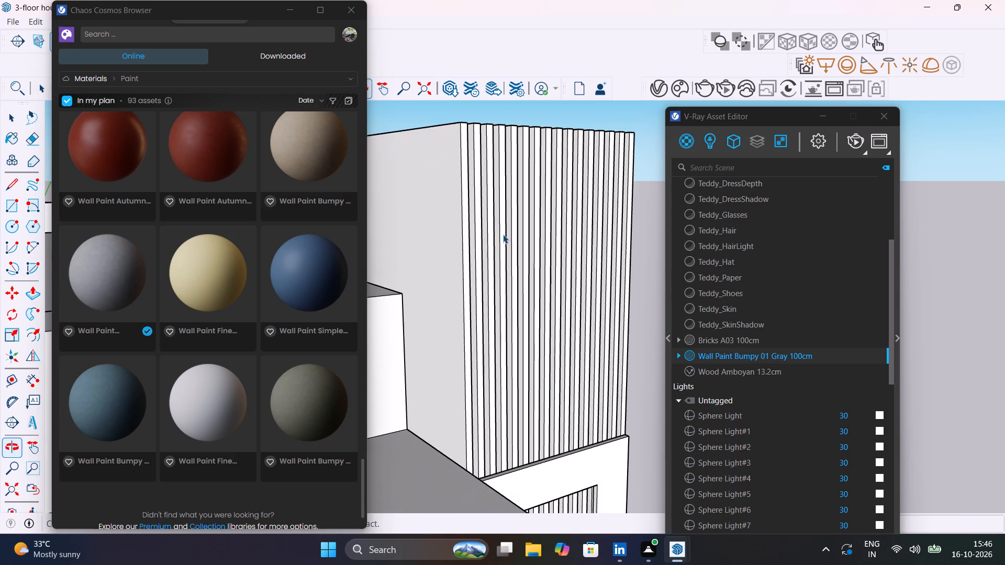
{"action": "middle_click_drag", "start_coordinate": [526, 354], "coordinate": [515, 211], "text": "shift"}
{"action": "middle_click_drag", "start_coordinate": [511, 393], "coordinate": [494, 231], "text": "shift"}
{"action": "middle_click_drag", "start_coordinate": [487, 347], "coordinate": [521, 224], "text": "shift"}
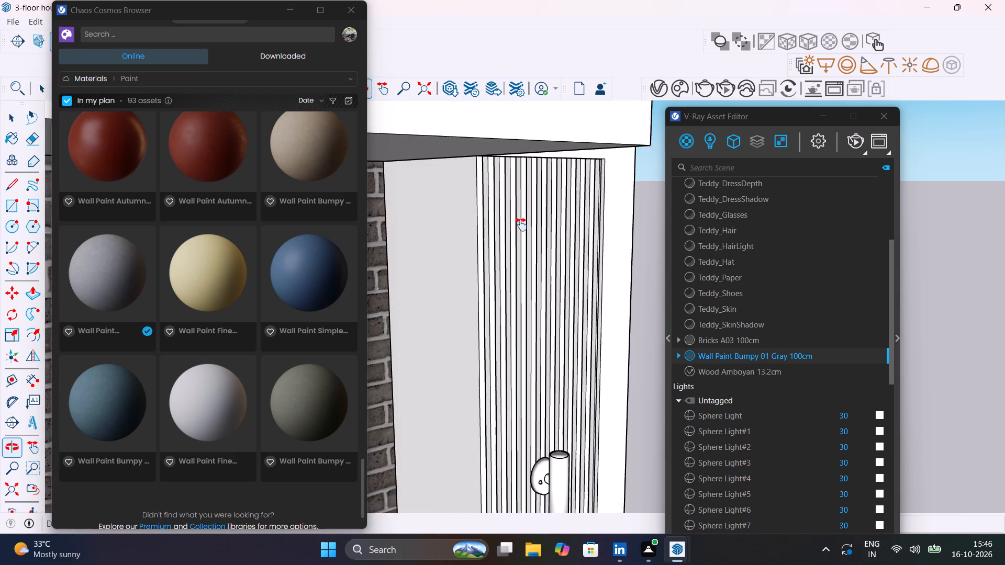
{"action": "middle_click_drag", "start_coordinate": [521, 224], "coordinate": [521, 223], "text": "shift"}
{"action": "middle_click_drag", "start_coordinate": [511, 314], "coordinate": [502, 201], "text": "shift"}
{"action": "scroll", "coordinate": [493, 313], "scroll_direction": "down", "scroll_amount": 4}
{"action": "middle_click_drag", "start_coordinate": [499, 383], "coordinate": [480, 194], "text": "shift"}
{"action": "scroll", "coordinate": [480, 194], "scroll_direction": "up", "scroll_amount": 1, "text": "shift"}
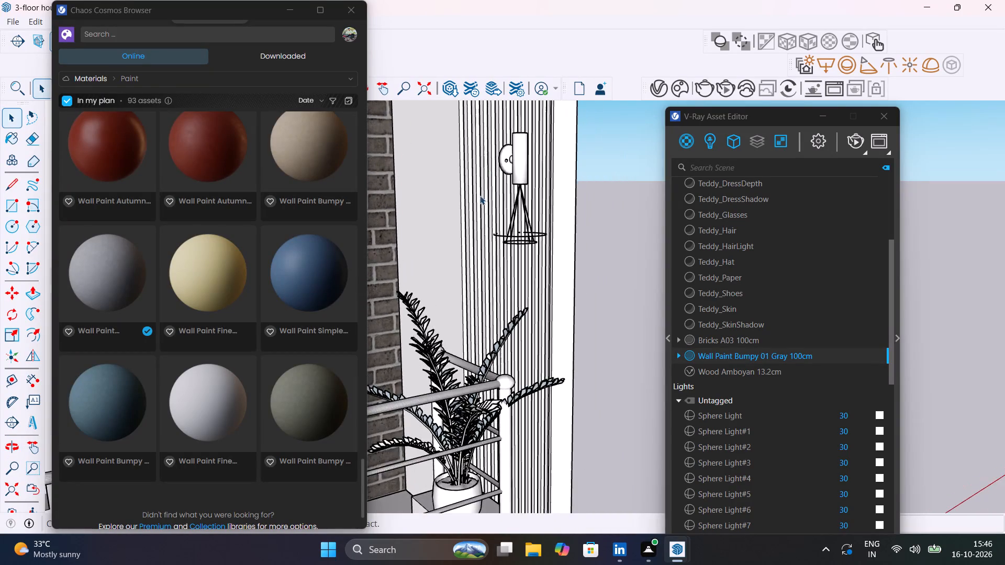
{"action": "scroll", "coordinate": [479, 209], "scroll_direction": "down", "scroll_amount": 4}
{"action": "middle_click_drag", "start_coordinate": [473, 322], "coordinate": [456, 180], "text": "shift"}
{"action": "scroll", "coordinate": [449, 377], "scroll_direction": "down", "scroll_amount": 5}
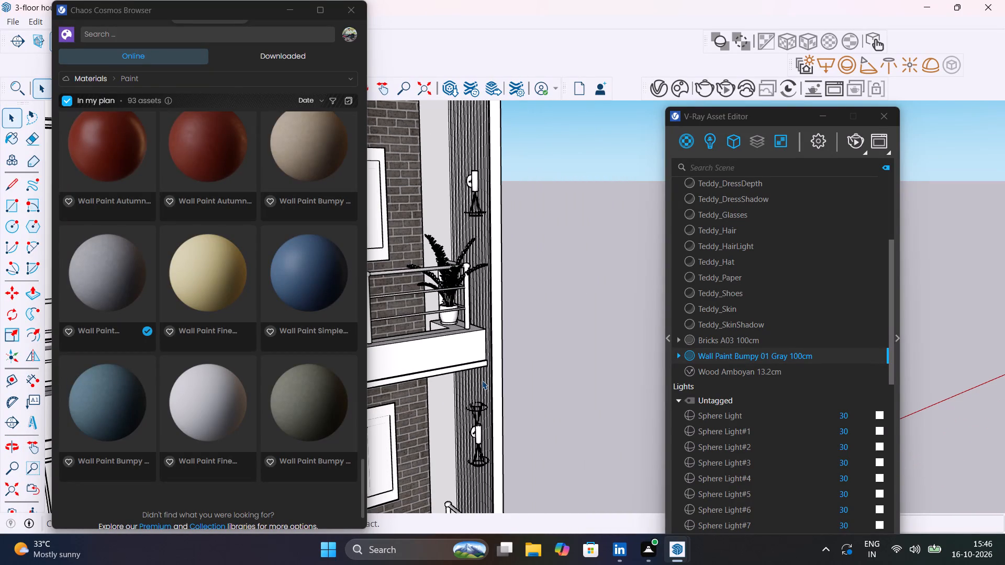
{"action": "scroll", "coordinate": [482, 378], "scroll_direction": "down", "scroll_amount": 4}
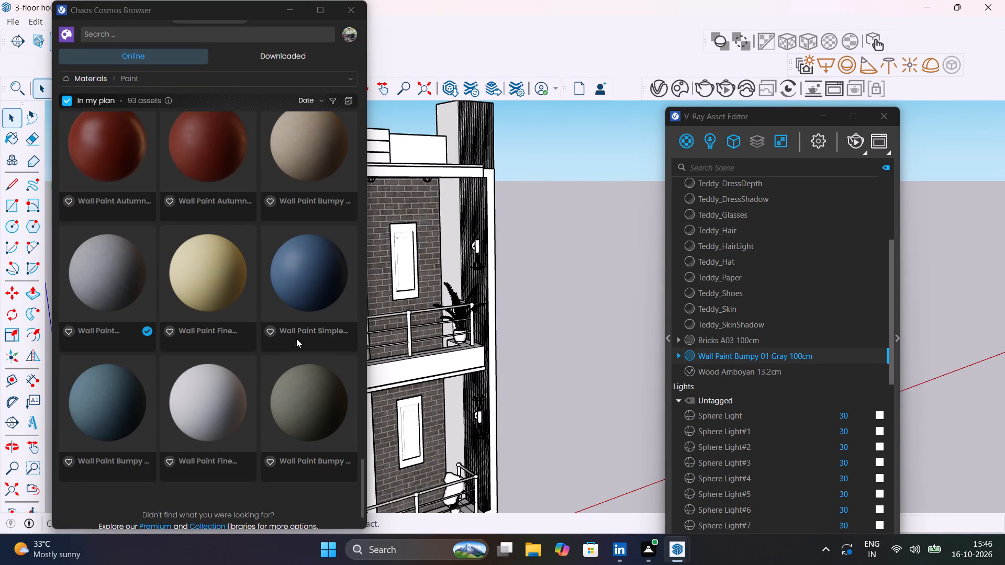
Browse the Paint materials in the Cosmos library for a finish suited to the remaining facade parts.
{"action": "scroll", "coordinate": [264, 338], "scroll_direction": "down", "scroll_amount": 3}
{"action": "scroll", "coordinate": [264, 338], "scroll_direction": "up", "scroll_amount": 4}
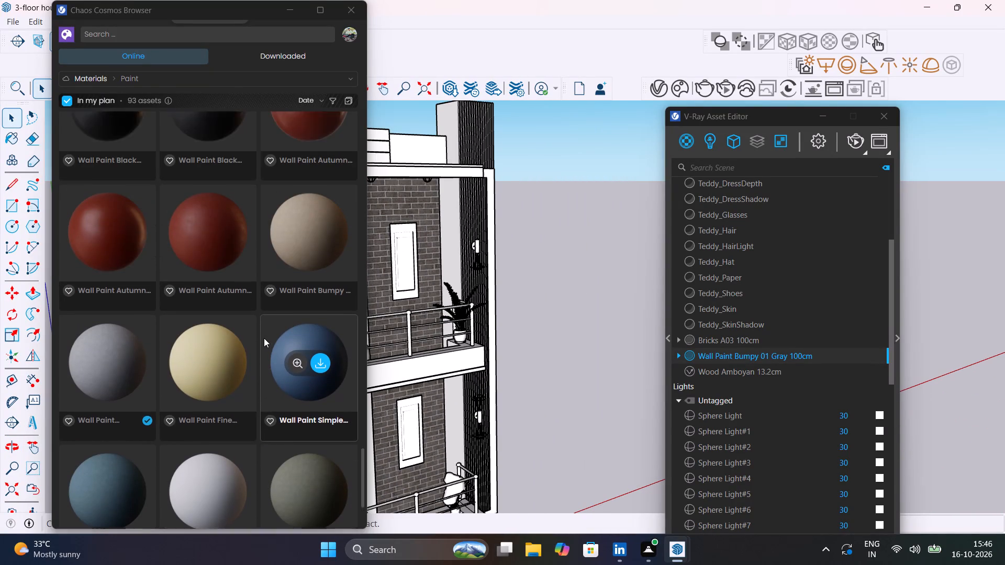
{"action": "scroll", "coordinate": [264, 338], "scroll_direction": "up", "scroll_amount": 4}
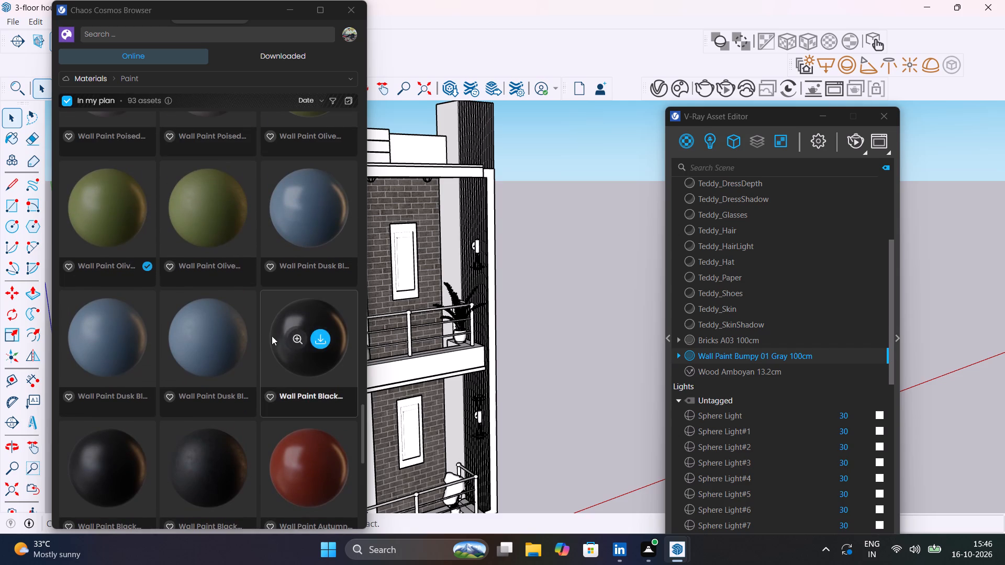
{"action": "scroll", "coordinate": [258, 318], "scroll_direction": "up", "scroll_amount": 6}
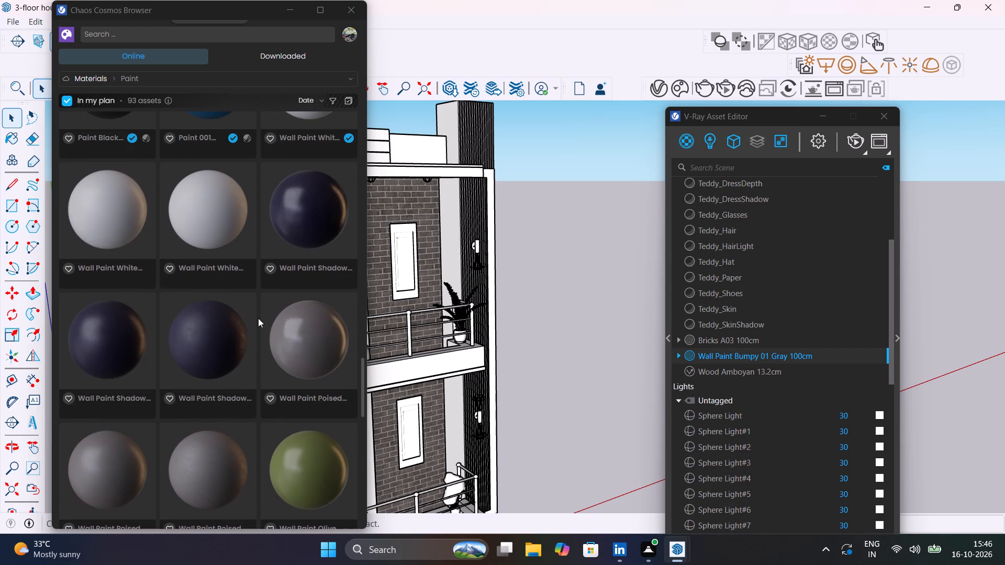
{"action": "scroll", "coordinate": [258, 318], "scroll_direction": "up", "scroll_amount": 5}
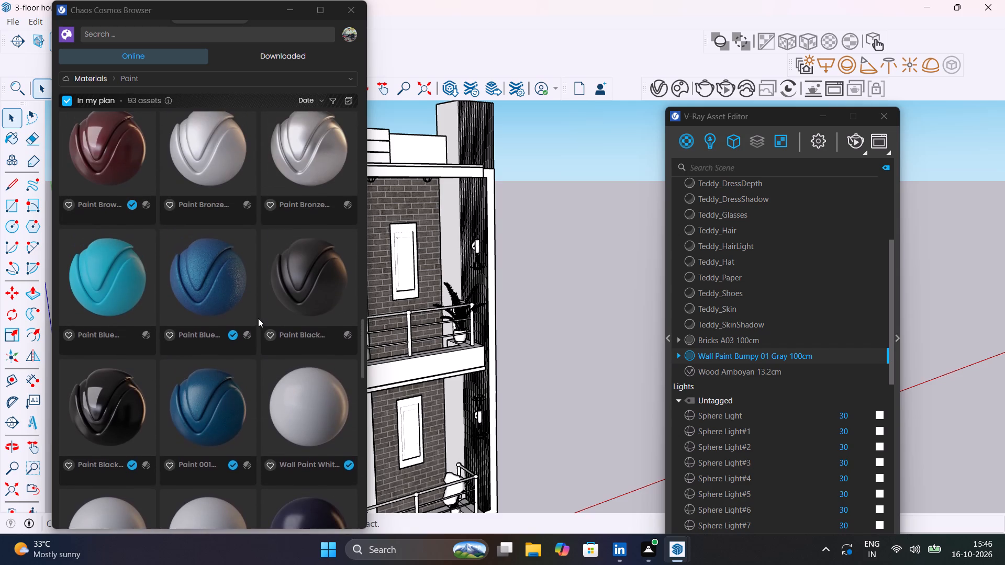
{"action": "scroll", "coordinate": [258, 318], "scroll_direction": "up", "scroll_amount": 20}
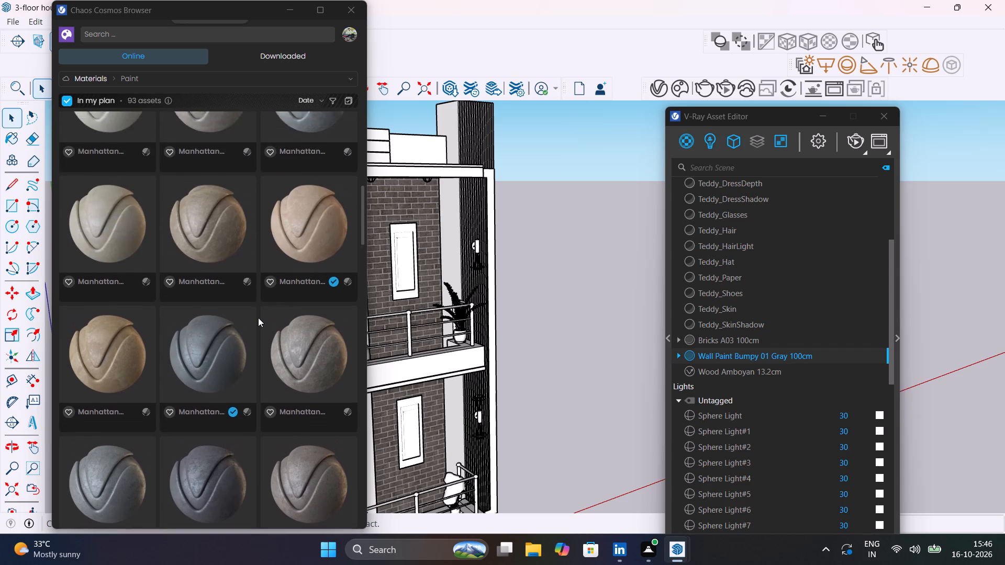
{"action": "scroll", "coordinate": [258, 318], "scroll_direction": "up", "scroll_amount": 20}
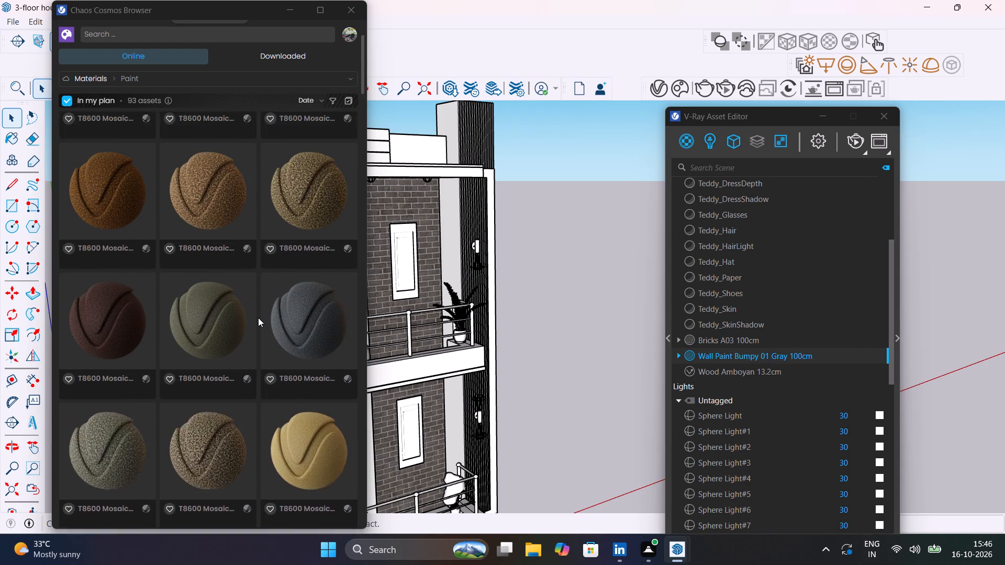
{"action": "scroll", "coordinate": [258, 318], "scroll_direction": "up", "scroll_amount": 8}
{"action": "scroll", "coordinate": [258, 318], "scroll_direction": "down", "scroll_amount": 20}
{"action": "scroll", "coordinate": [258, 318], "scroll_direction": "down", "scroll_amount": 10}
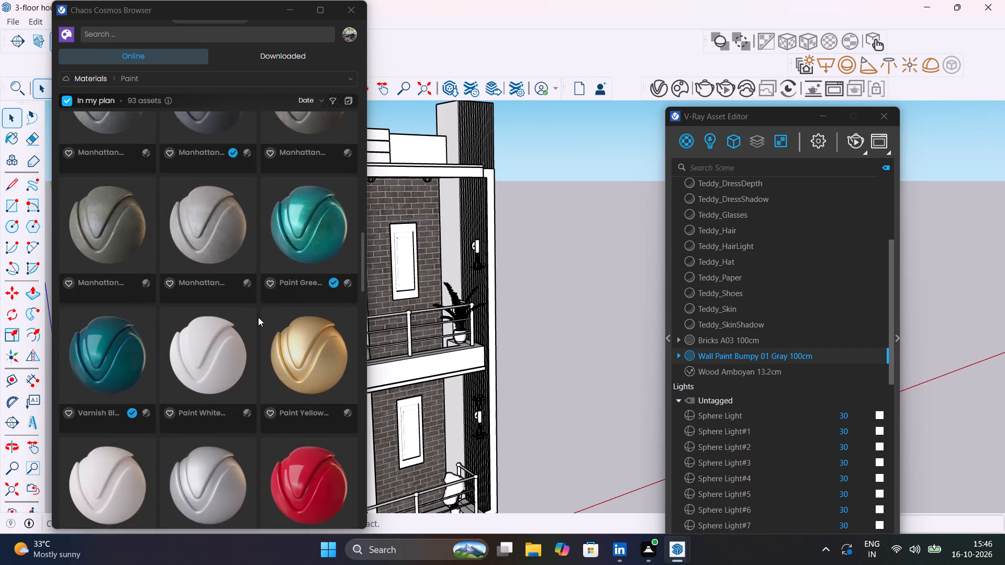
{"action": "scroll", "coordinate": [258, 317], "scroll_direction": "down", "scroll_amount": 20}
{"action": "scroll", "coordinate": [258, 317], "scroll_direction": "down", "scroll_amount": 16}
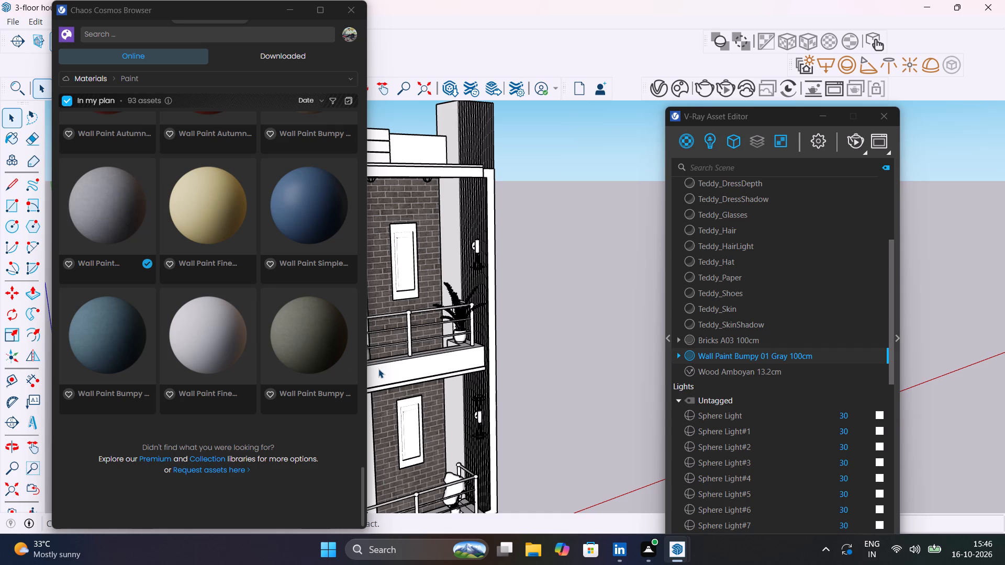
Open the lower balcony slab group, apply Wall Paint Bumpy 01 Gray 100cm to the slab, and exit the group.
{"action": "scroll", "coordinate": [471, 391], "scroll_direction": "down", "scroll_amount": 5}
{"action": "middle_click_drag", "start_coordinate": [468, 390], "coordinate": [594, 323]}
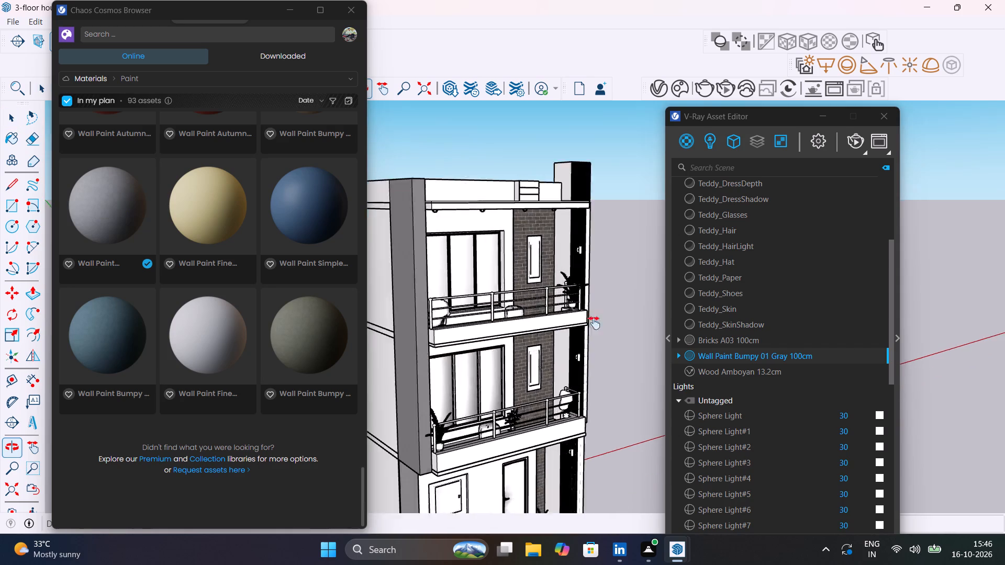
{"action": "middle_click_drag", "start_coordinate": [594, 323], "coordinate": [572, 315]}
{"action": "scroll", "coordinate": [533, 425], "scroll_direction": "up", "scroll_amount": 7}
{"action": "left_click", "coordinate": [533, 428]}
{"action": "double_click", "coordinate": [533, 427]}
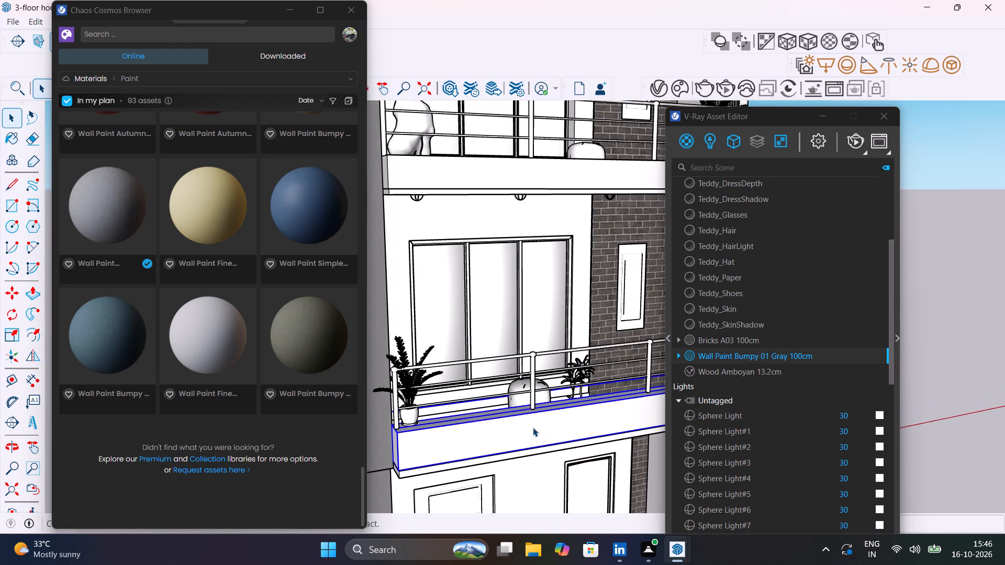
{"action": "left_click", "coordinate": [533, 428]}
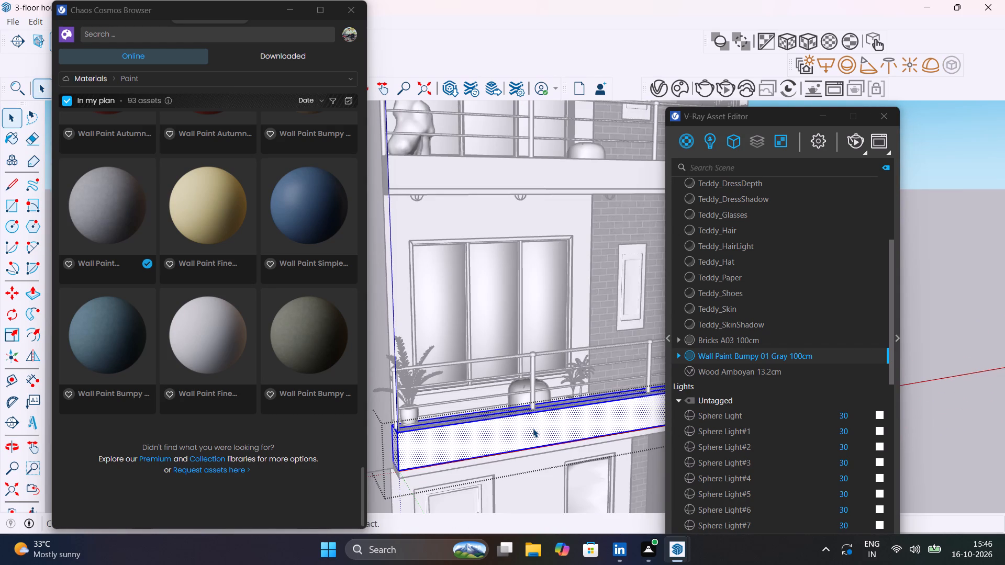
{"action": "right_click", "coordinate": [763, 354]}
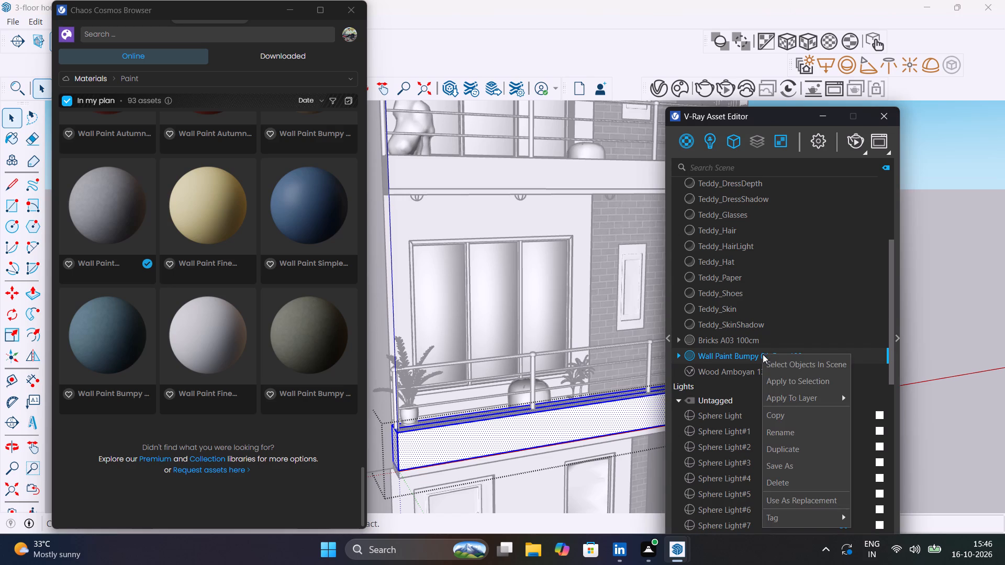
{"action": "left_click", "coordinate": [775, 381]}
{"action": "scroll", "coordinate": [639, 386], "scroll_direction": "down", "scroll_amount": 4}
{"action": "left_click", "coordinate": [967, 303]}
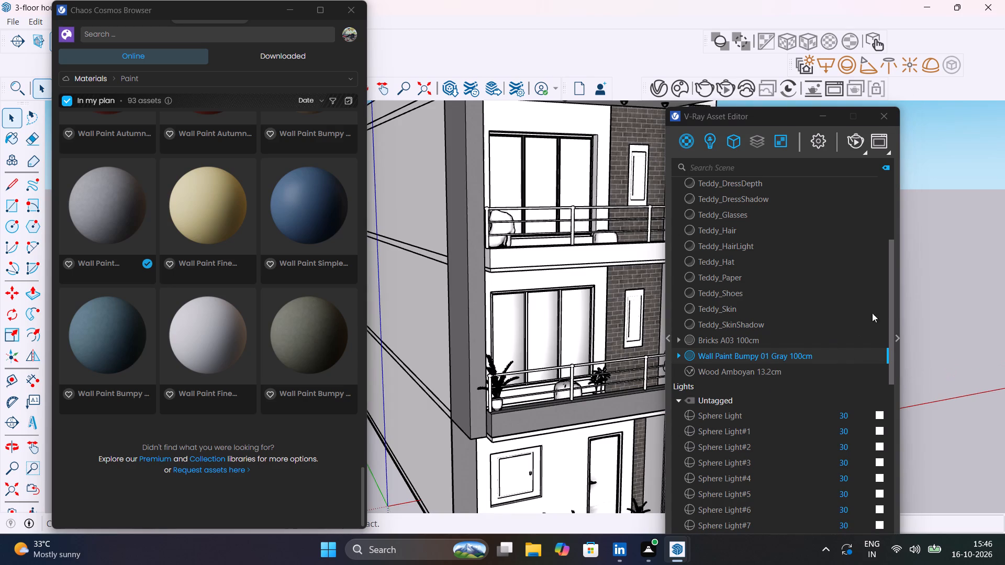
Select the upper balcony slab's geometry, apply Wall Paint Bumpy 01 Gray 100cm to it, and deselect.
{"action": "middle_click_drag", "start_coordinate": [542, 311], "coordinate": [477, 398]}
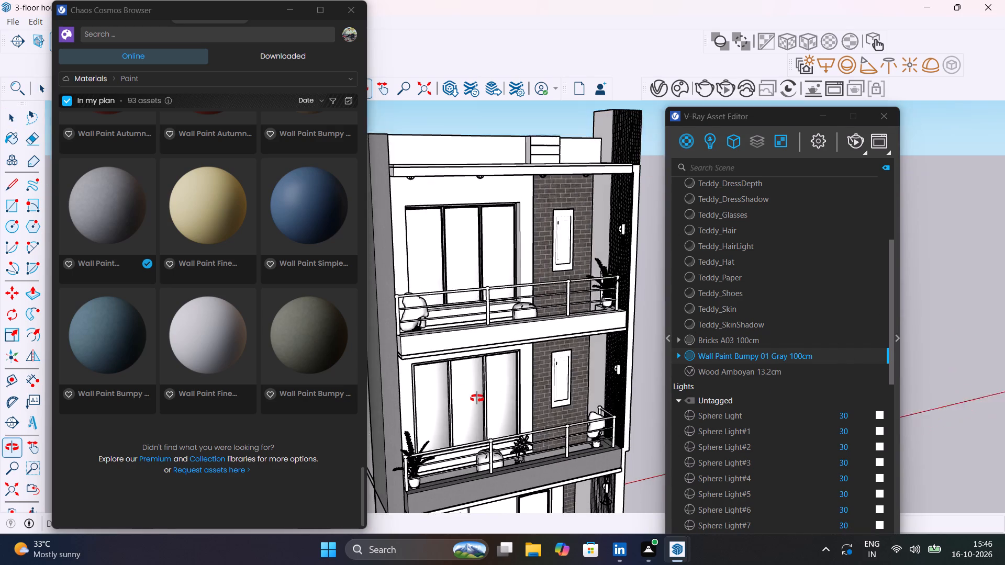
{"action": "middle_click_drag", "start_coordinate": [477, 398], "coordinate": [477, 399]}
{"action": "scroll", "coordinate": [470, 347], "scroll_direction": "up", "scroll_amount": 3}
{"action": "left_click", "coordinate": [470, 347]}
{"action": "double_click", "coordinate": [470, 347]}
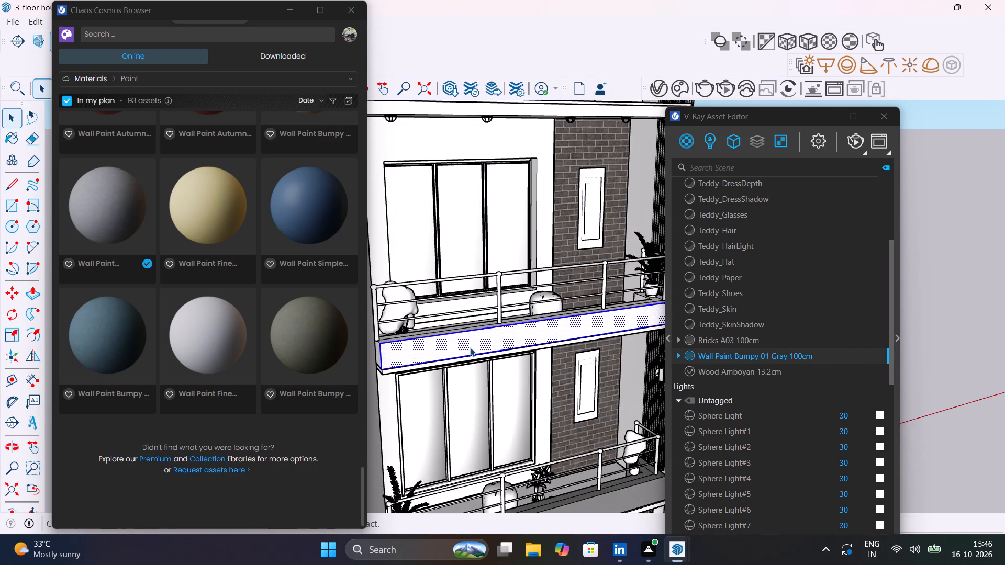
{"action": "left_click", "coordinate": [470, 347]}
{"action": "right_click", "coordinate": [738, 359]}
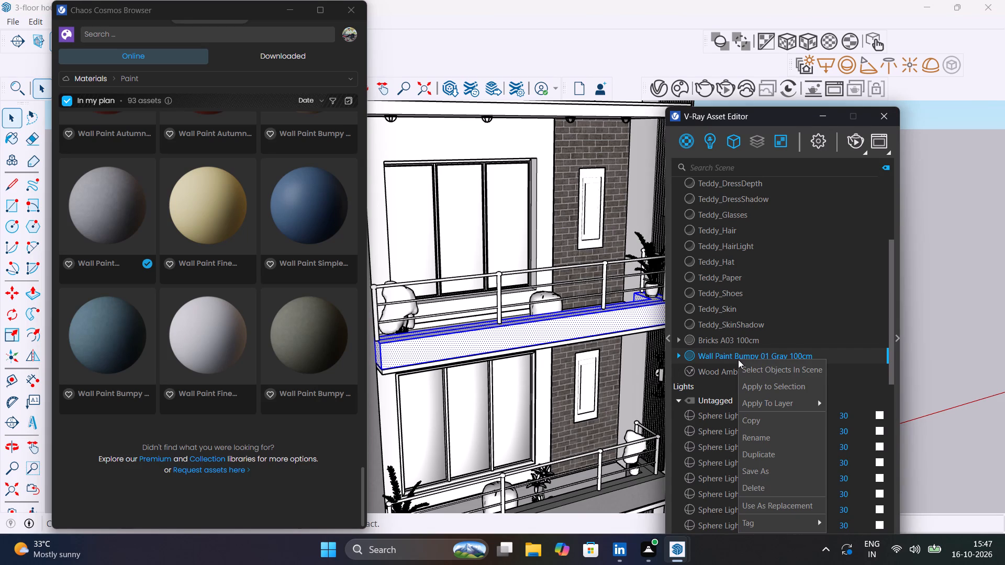
{"action": "left_click", "coordinate": [753, 382]}
{"action": "left_click", "coordinate": [924, 310]}
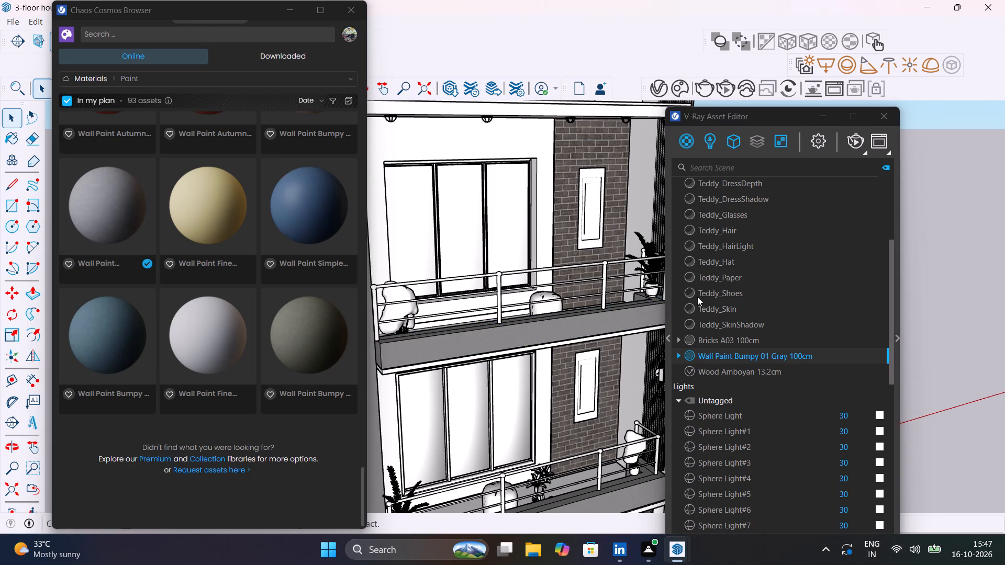
Select the ground-floor porch's top face, search the Cosmos library for tiles, and import Tiles B 130cm.
{"action": "scroll", "coordinate": [607, 311], "scroll_direction": "down", "scroll_amount": 6}
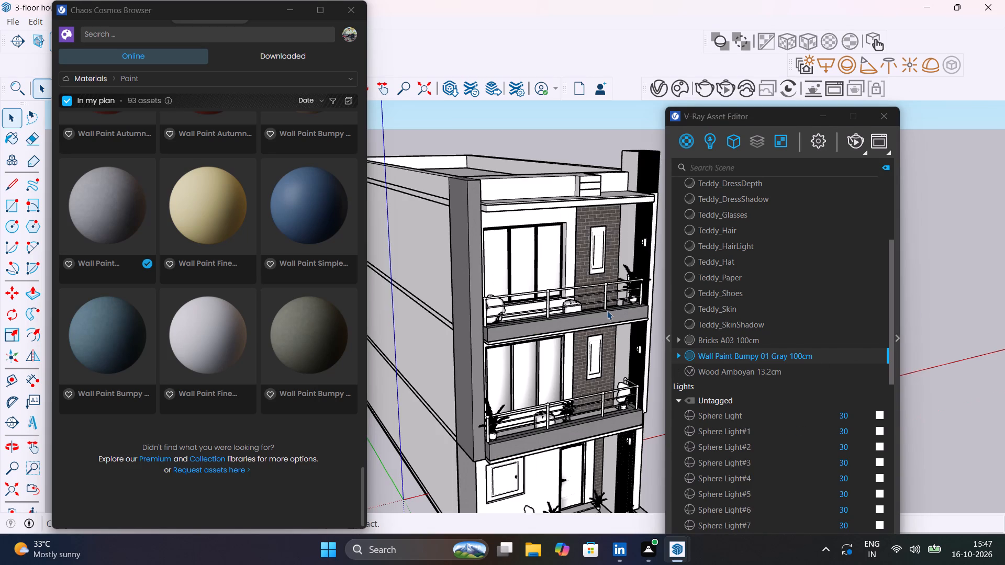
{"action": "scroll", "coordinate": [574, 306], "scroll_direction": "down", "scroll_amount": 6}
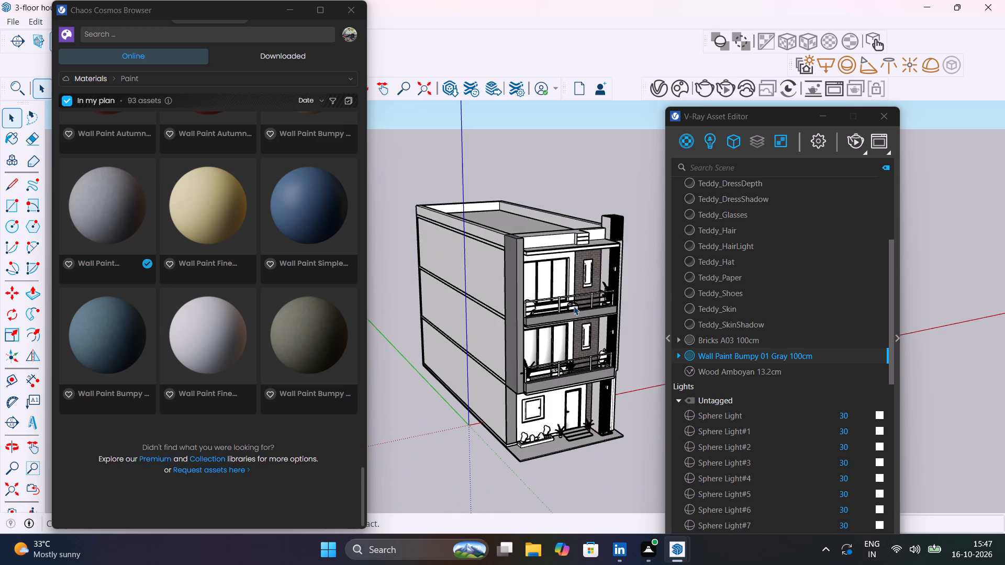
{"action": "middle_click_drag", "start_coordinate": [581, 314], "coordinate": [465, 287]}
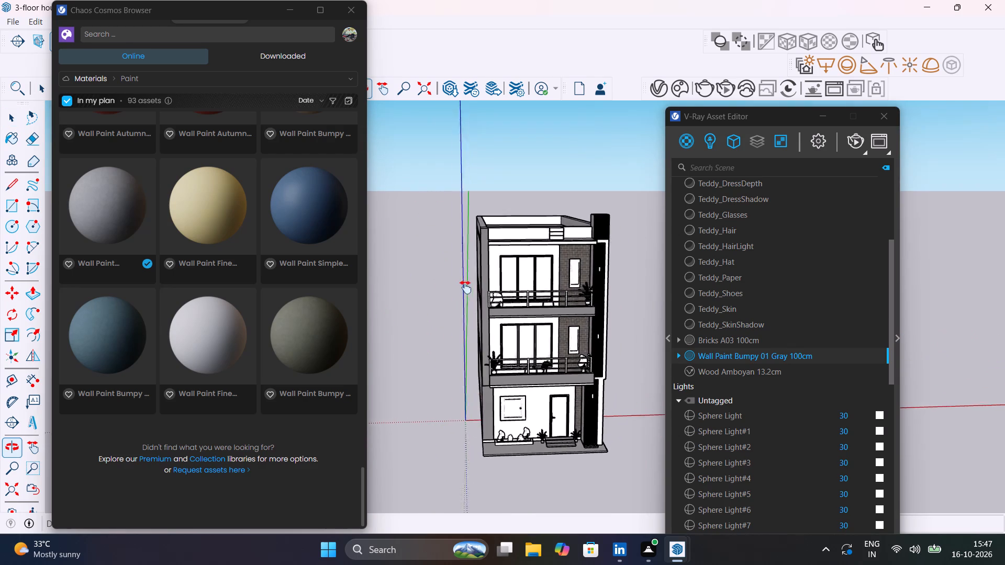
{"action": "middle_click_drag", "start_coordinate": [465, 287], "coordinate": [434, 288]}
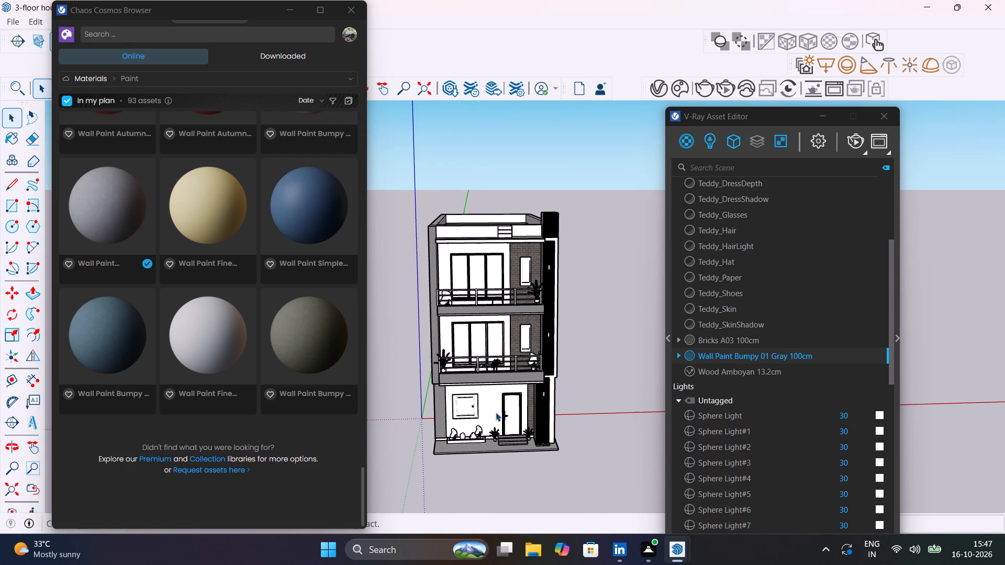
{"action": "scroll", "coordinate": [483, 436], "scroll_direction": "up", "scroll_amount": 8}
{"action": "middle_click_drag", "start_coordinate": [493, 444], "coordinate": [505, 421], "text": "shift"}
{"action": "scroll", "coordinate": [505, 421], "scroll_direction": "up", "scroll_amount": 6}
{"action": "left_click", "coordinate": [517, 369]}
{"action": "left_click", "coordinate": [518, 369]}
{"action": "scroll", "coordinate": [518, 369], "scroll_direction": "down", "scroll_amount": 7}
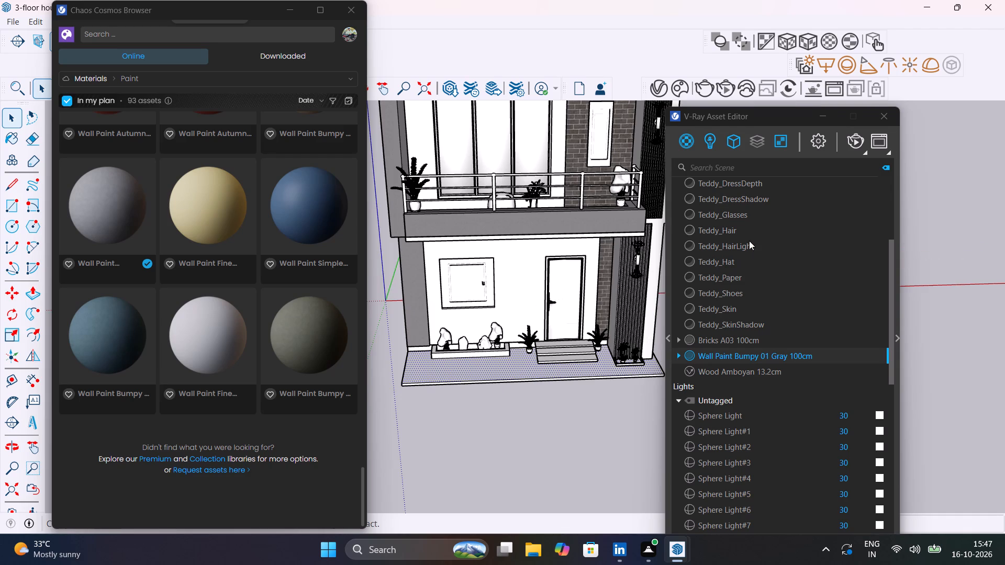
{"action": "left_click", "coordinate": [188, 35]}
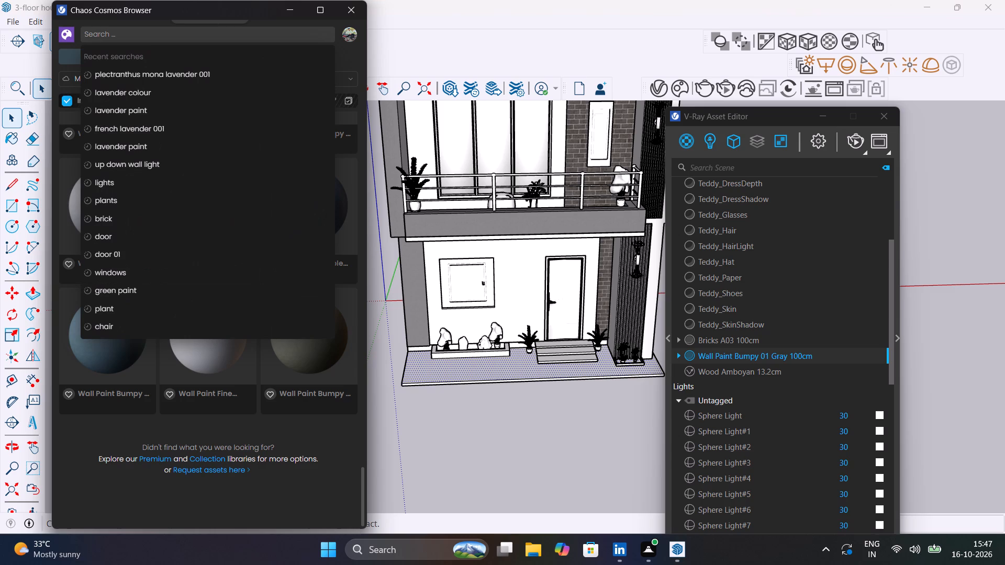
{"action": "key", "text": "t"}
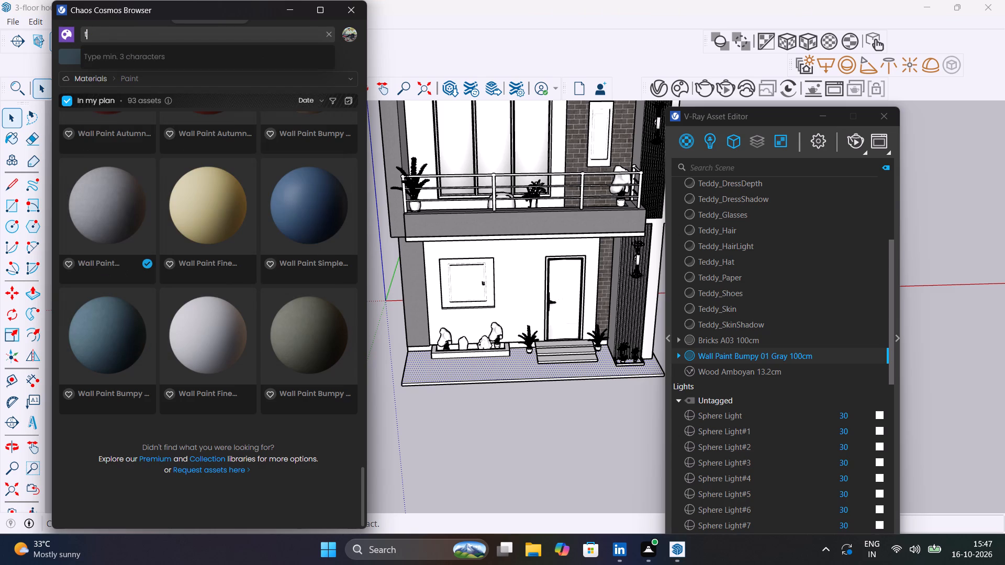
{"action": "type", "text": "ILES"}
{"action": "key", "text": "Return"}
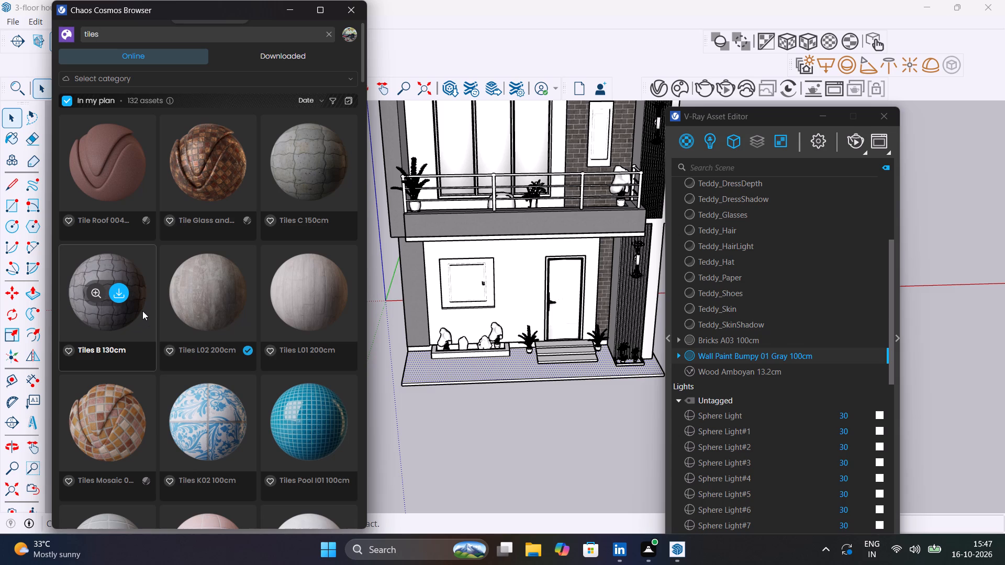
{"action": "left_click", "coordinate": [119, 292]}
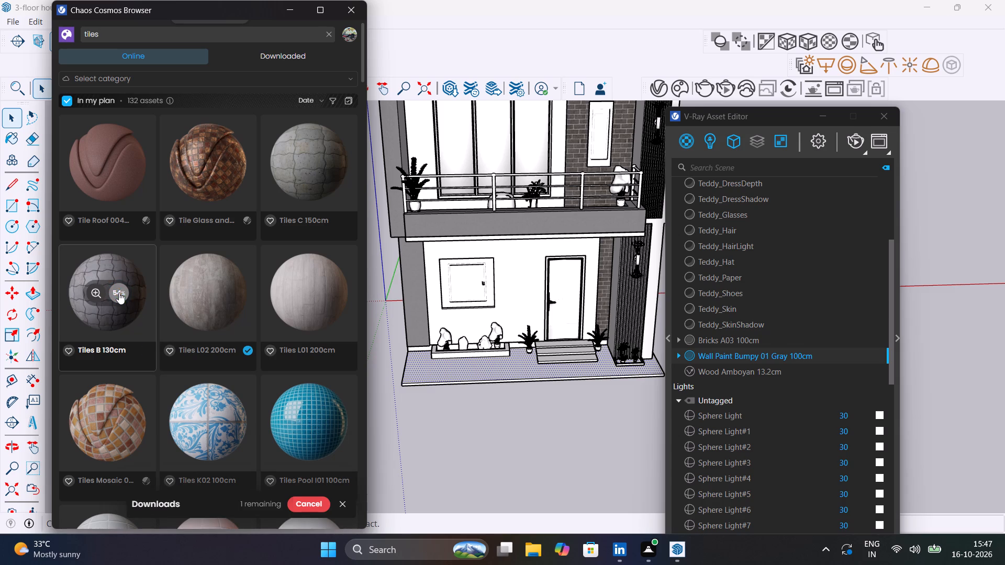
{"action": "left_click", "coordinate": [306, 465]}
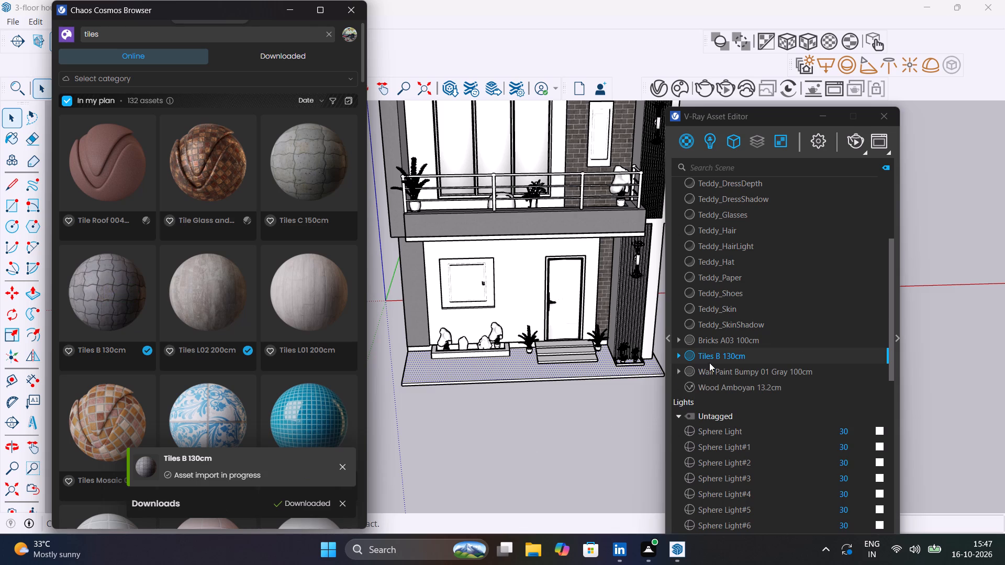
Apply Tiles B 130cm to the selected porch floor face.
{"action": "right_click", "coordinate": [712, 357]}
{"action": "left_click", "coordinate": [719, 384]}
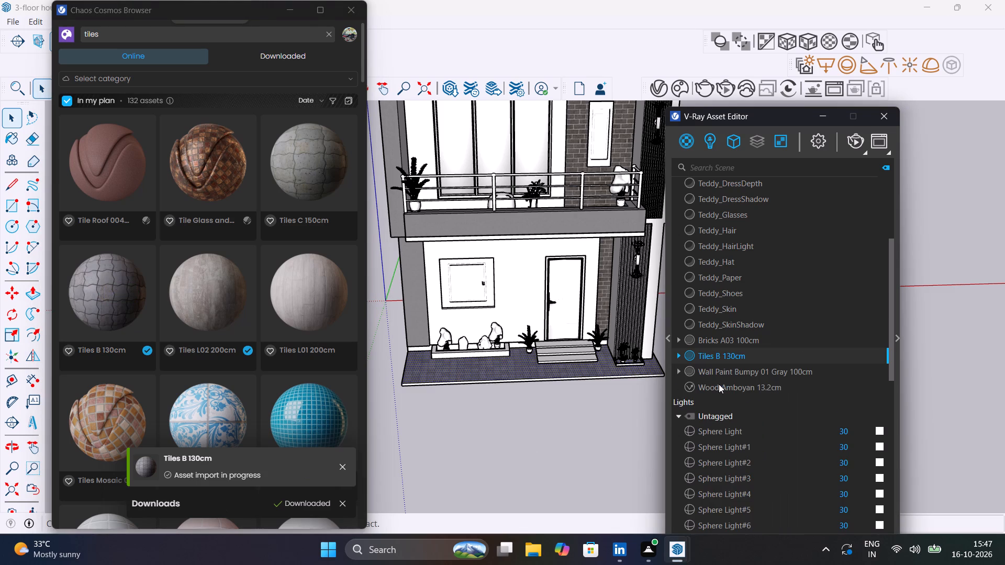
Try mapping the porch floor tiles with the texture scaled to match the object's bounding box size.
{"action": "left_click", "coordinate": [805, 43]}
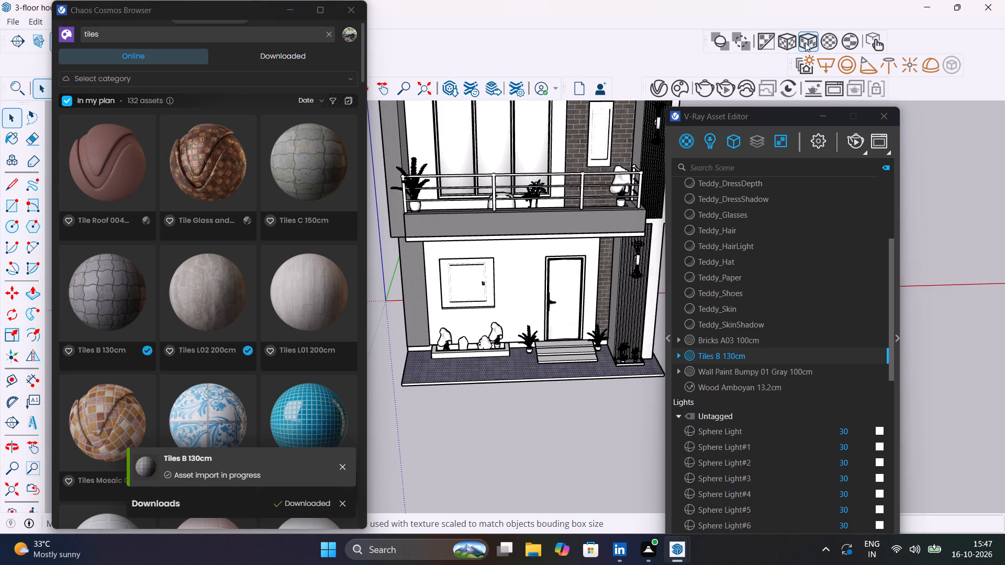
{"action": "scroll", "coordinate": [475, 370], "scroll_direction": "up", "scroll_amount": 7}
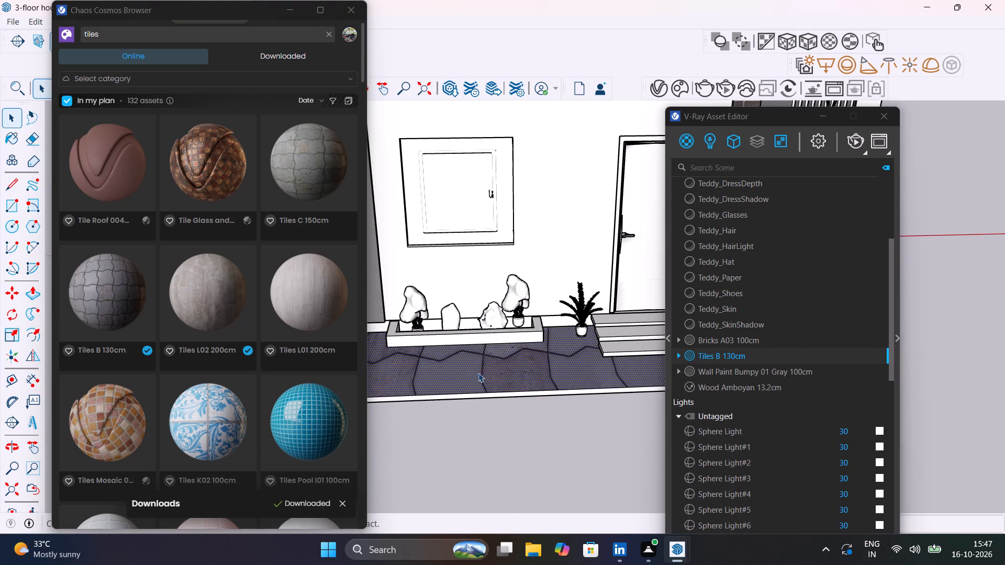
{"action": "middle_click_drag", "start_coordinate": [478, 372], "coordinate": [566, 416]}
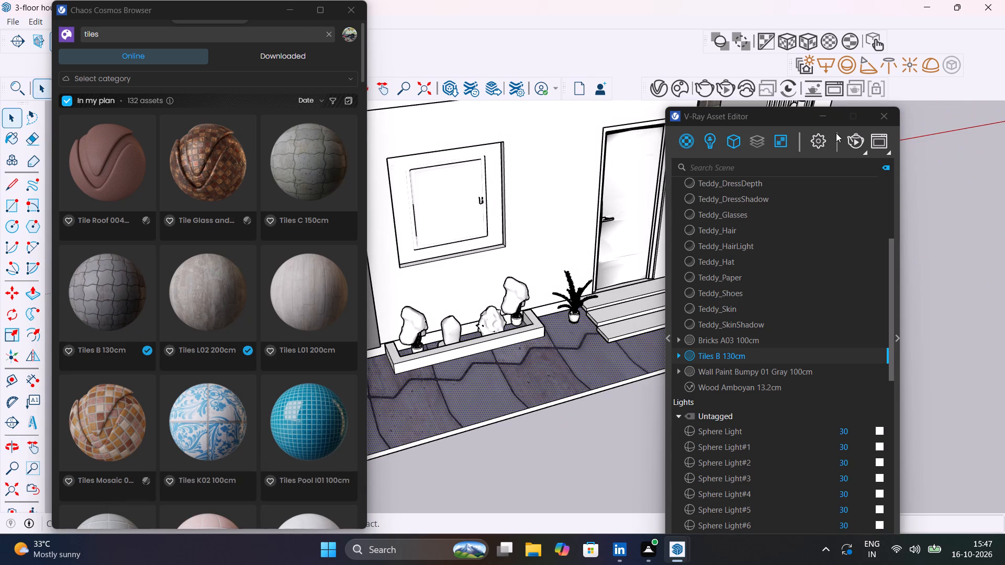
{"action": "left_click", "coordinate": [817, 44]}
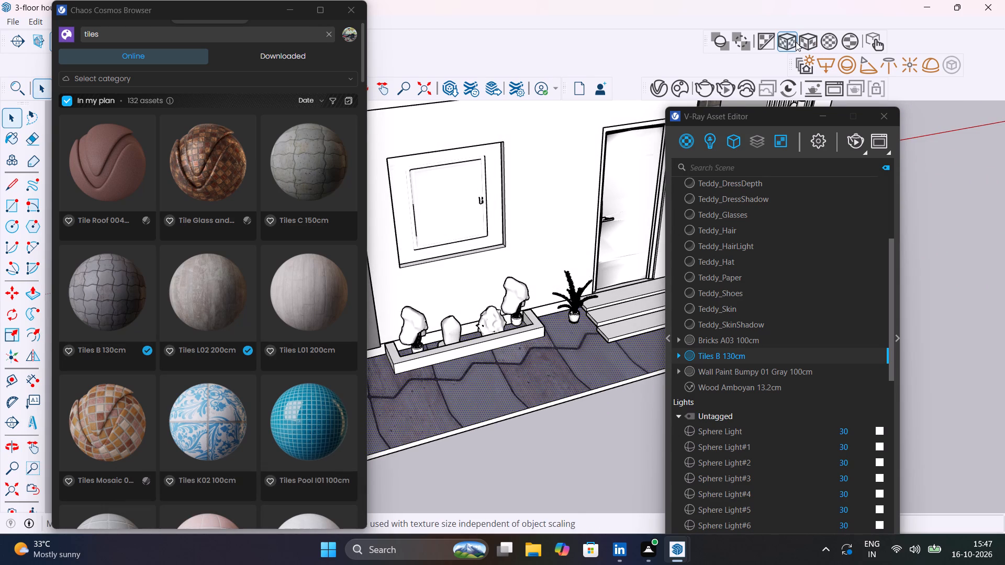
Map the porch floor tiles with texture size independent of object scaling, deselect the face, and check the paving.
{"action": "left_click", "coordinate": [793, 40]}
{"action": "left_click", "coordinate": [517, 462]}
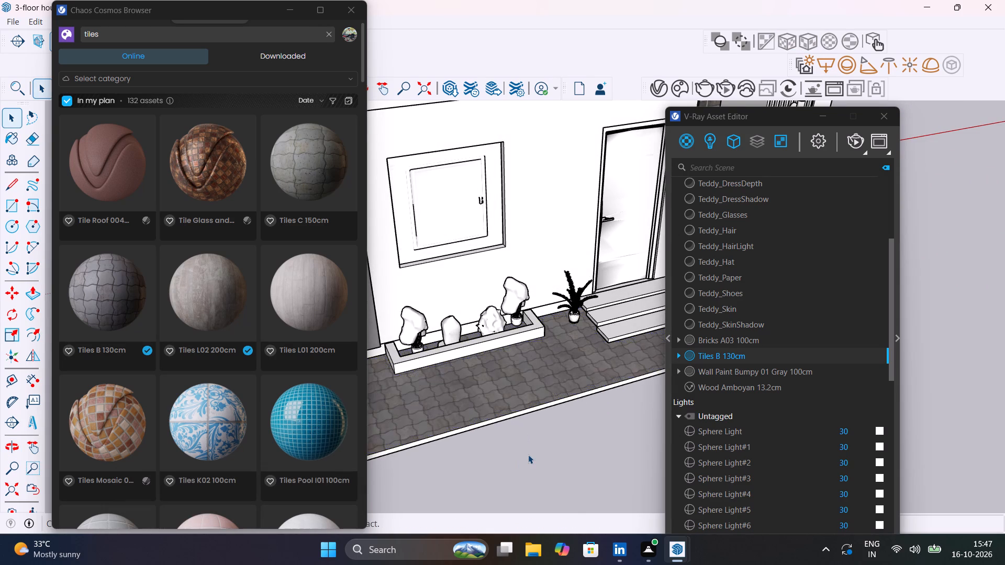
{"action": "scroll", "coordinate": [529, 453], "scroll_direction": "down", "scroll_amount": 6}
{"action": "middle_click_drag", "start_coordinate": [540, 460], "coordinate": [646, 457]}
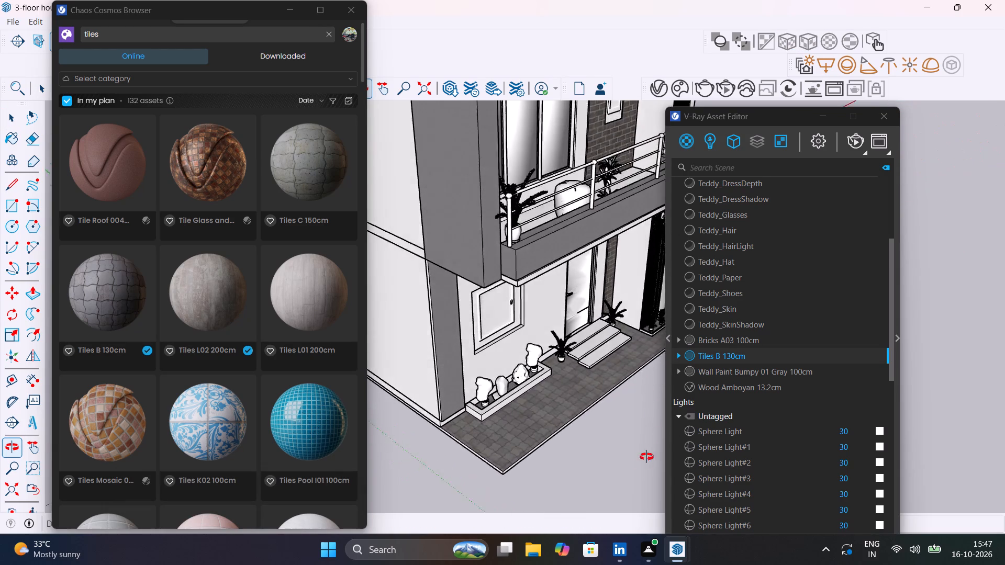
{"action": "middle_click_drag", "start_coordinate": [646, 457], "coordinate": [462, 472]}
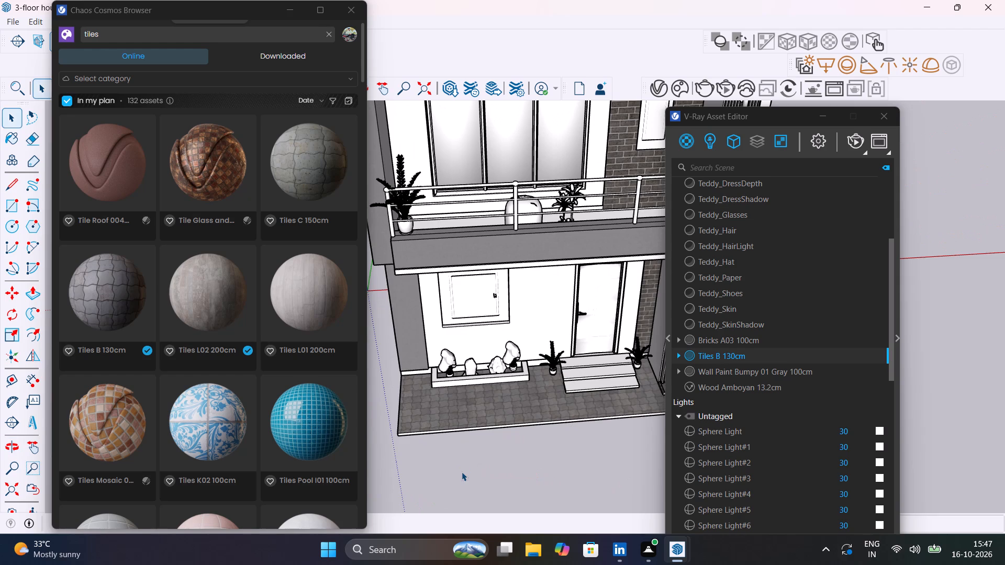
Examine the entrance steps below the front door and browse the library's tile materials for one that suits them.
{"action": "scroll", "coordinate": [590, 388], "scroll_direction": "up", "scroll_amount": 9}
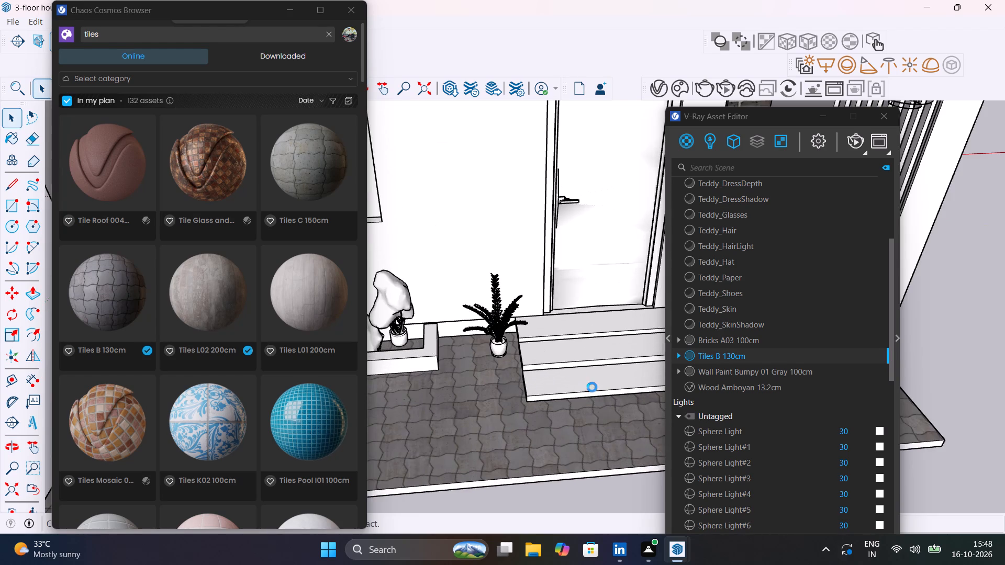
{"action": "middle_click_drag", "start_coordinate": [592, 386], "coordinate": [619, 343]}
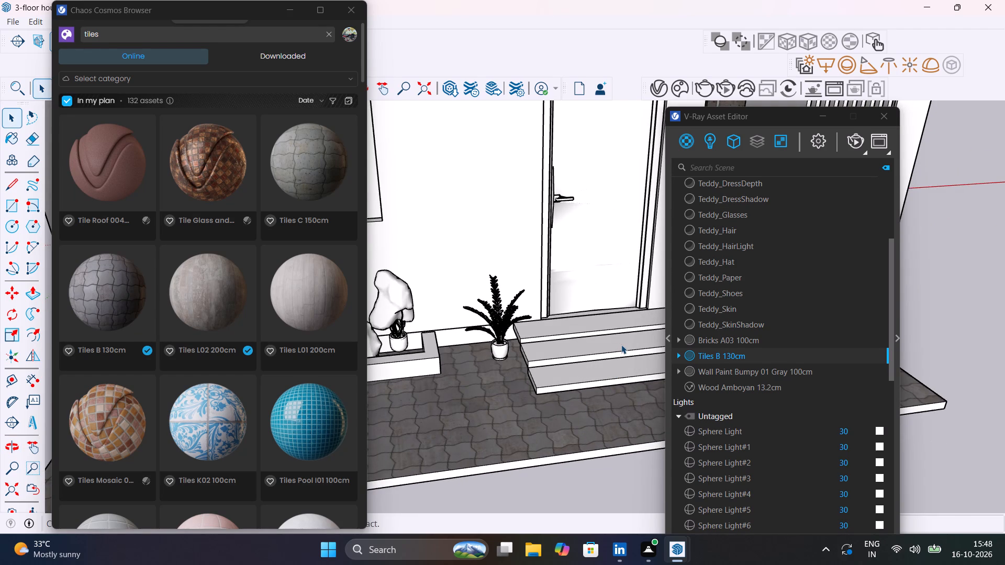
{"action": "scroll", "coordinate": [621, 345], "scroll_direction": "up", "scroll_amount": 5}
{"action": "middle_click_drag", "start_coordinate": [609, 389], "coordinate": [645, 329]}
{"action": "scroll", "coordinate": [245, 389], "scroll_direction": "down", "scroll_amount": 1}
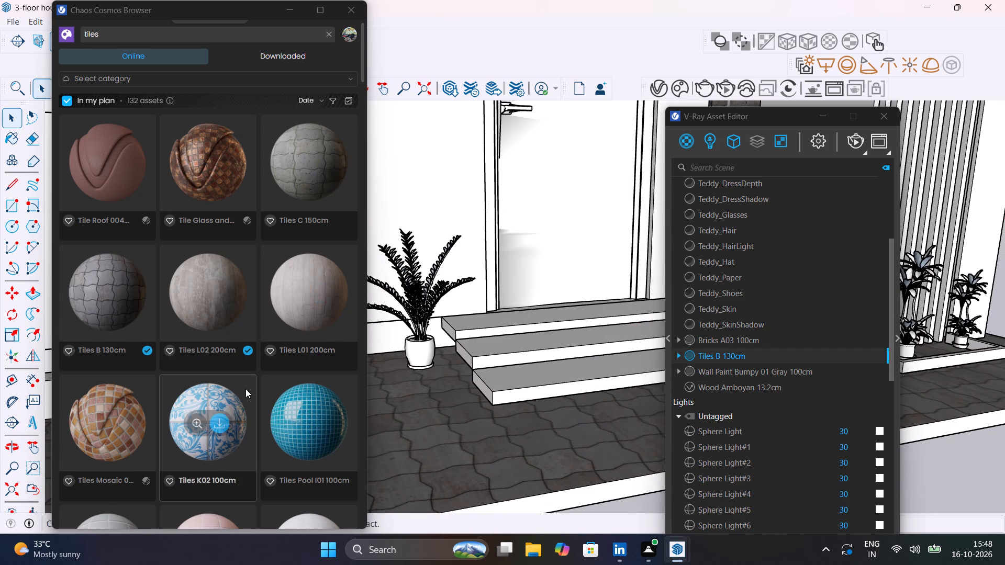
{"action": "scroll", "coordinate": [245, 389], "scroll_direction": "down", "scroll_amount": 9}
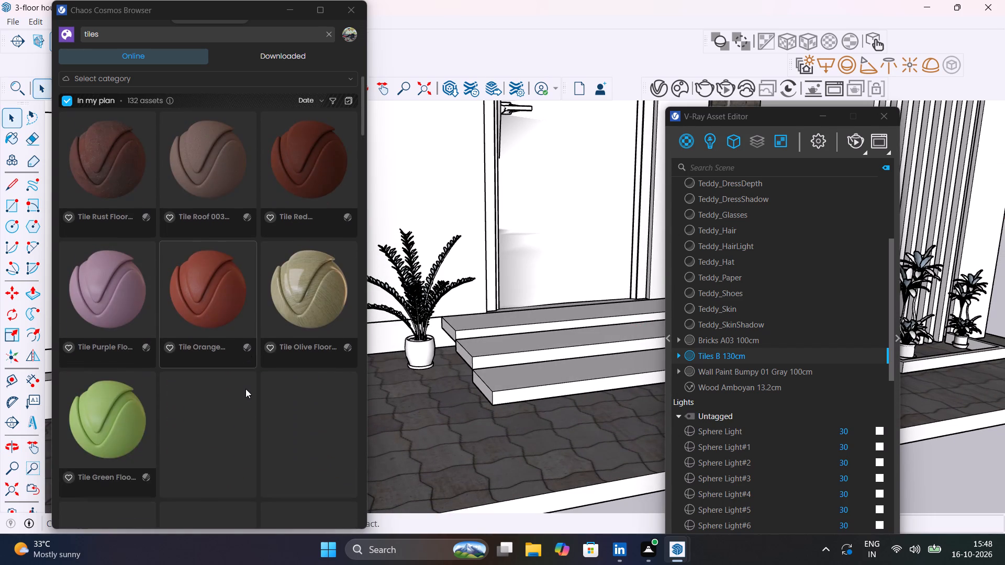
{"action": "scroll", "coordinate": [245, 389], "scroll_direction": "up", "scroll_amount": 4}
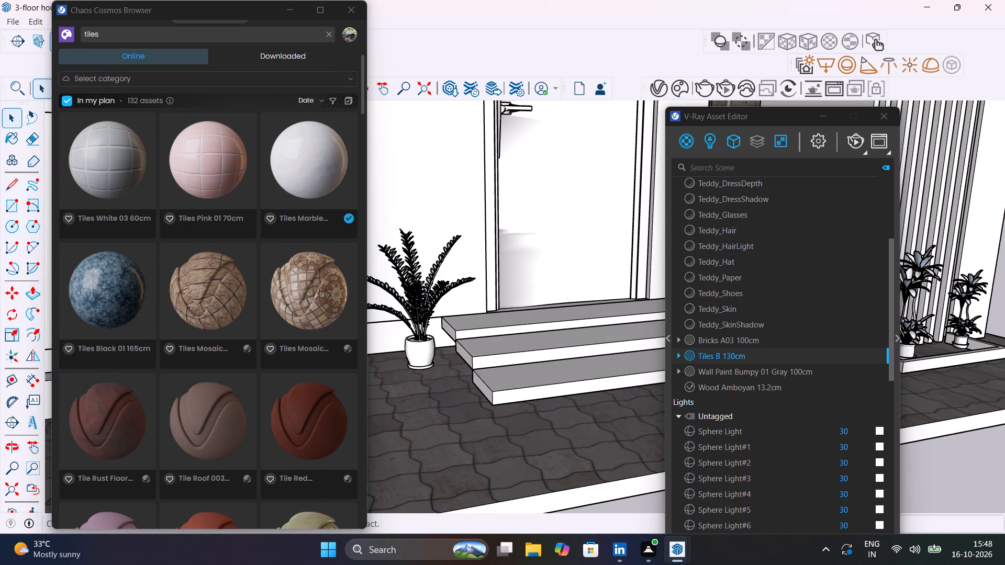
Search the Cosmos library for marble and import Tiles Marble Black 01 160cm.
{"action": "left_click", "coordinate": [216, 39]}
{"action": "key", "text": "BackSpace"}
{"action": "key", "text": "BackSpace"}
{"action": "key", "text": "BackSpace"}
{"action": "key", "text": "BackSpace"}
{"action": "key", "text": "BackSpace"}
{"action": "key", "text": "BackSpace"}
{"action": "key", "text": "BackSpace"}
{"action": "key", "text": "BackSpace"}
{"action": "key", "text": "BackSpace"}
{"action": "key", "text": "BackSpace"}
{"action": "key", "text": "BackSpace"}
{"action": "key", "text": "BackSpace"}
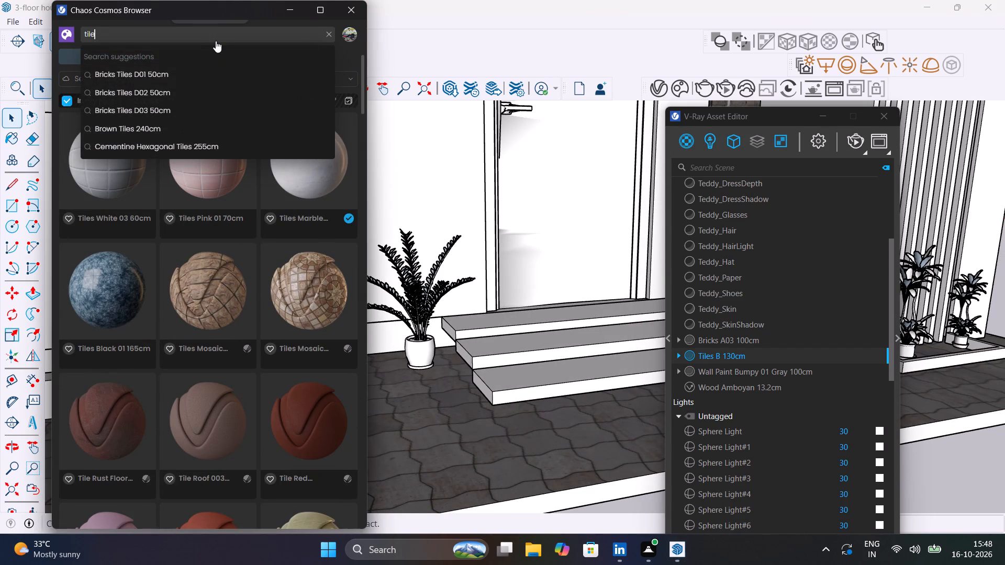
{"action": "type", "text": "MARBLE"}
{"action": "key", "text": "Return"}
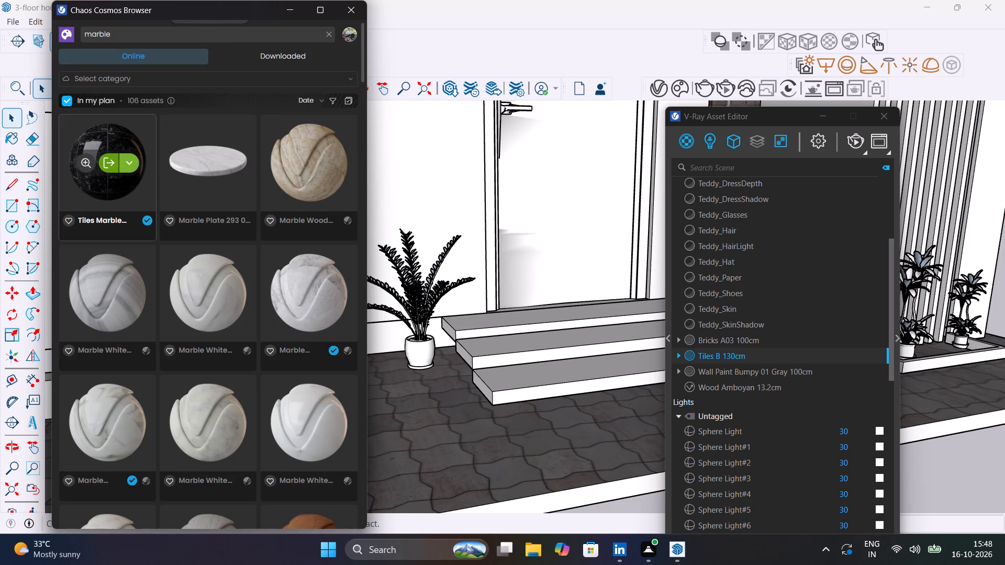
{"action": "scroll", "coordinate": [118, 192], "scroll_direction": "down", "scroll_amount": 13}
{"action": "scroll", "coordinate": [118, 197], "scroll_direction": "up", "scroll_amount": 2}
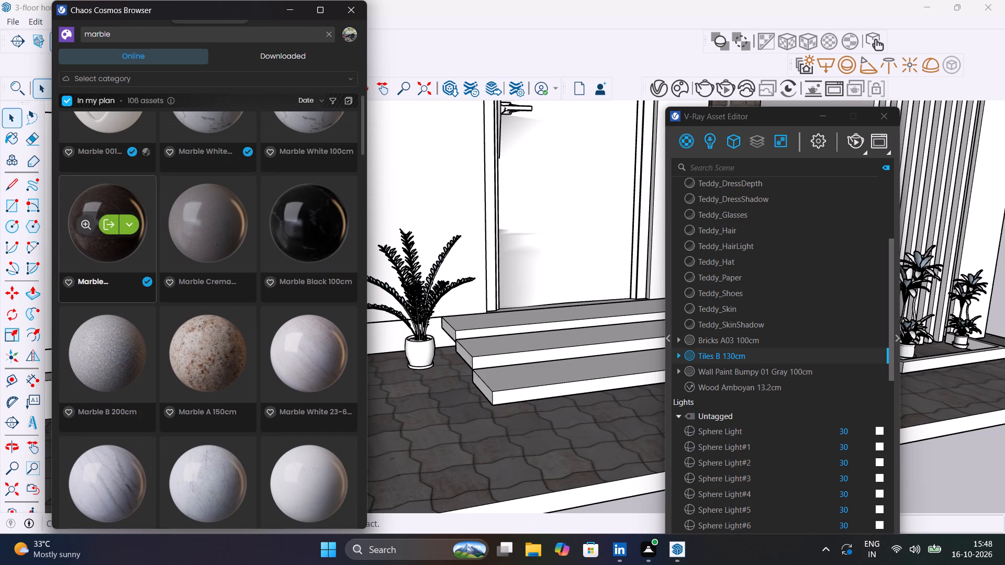
{"action": "scroll", "coordinate": [118, 197], "scroll_direction": "up", "scroll_amount": 13}
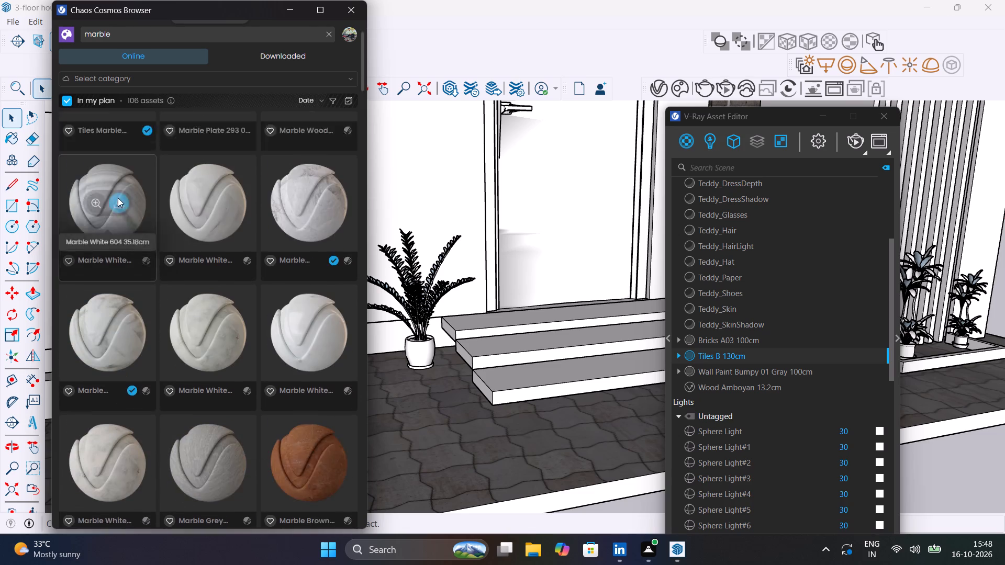
{"action": "scroll", "coordinate": [118, 198], "scroll_direction": "up", "scroll_amount": 5}
{"action": "left_click", "coordinate": [109, 166]}
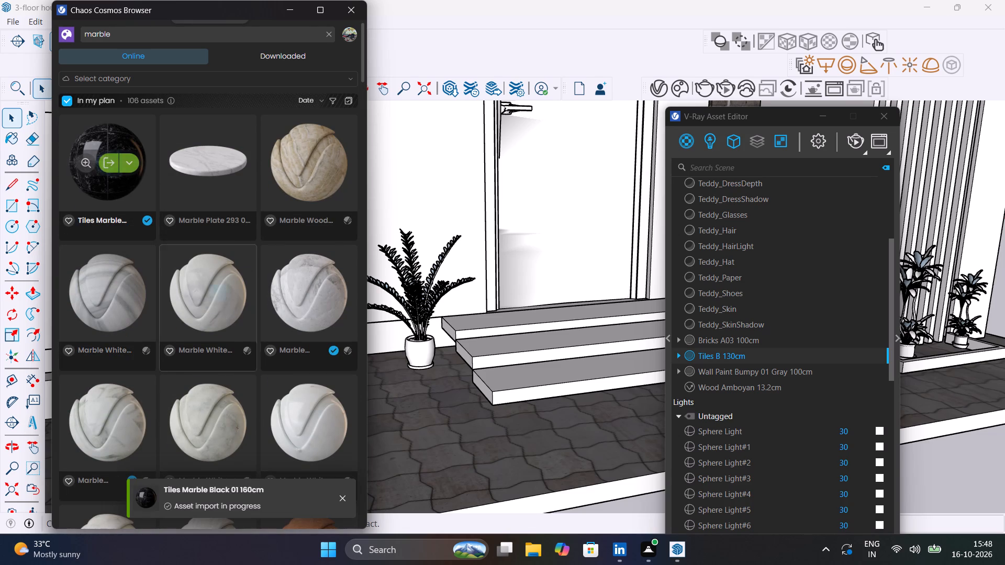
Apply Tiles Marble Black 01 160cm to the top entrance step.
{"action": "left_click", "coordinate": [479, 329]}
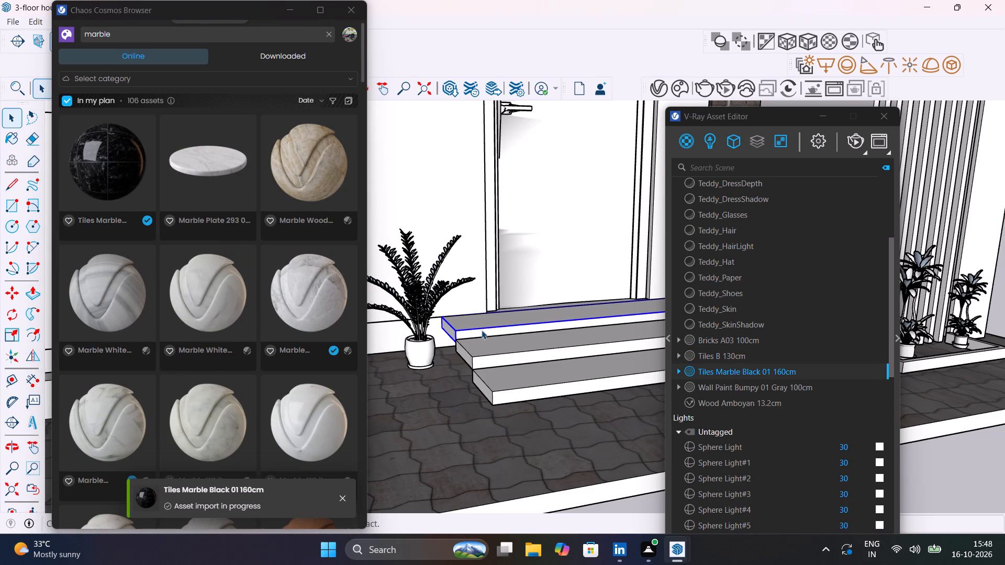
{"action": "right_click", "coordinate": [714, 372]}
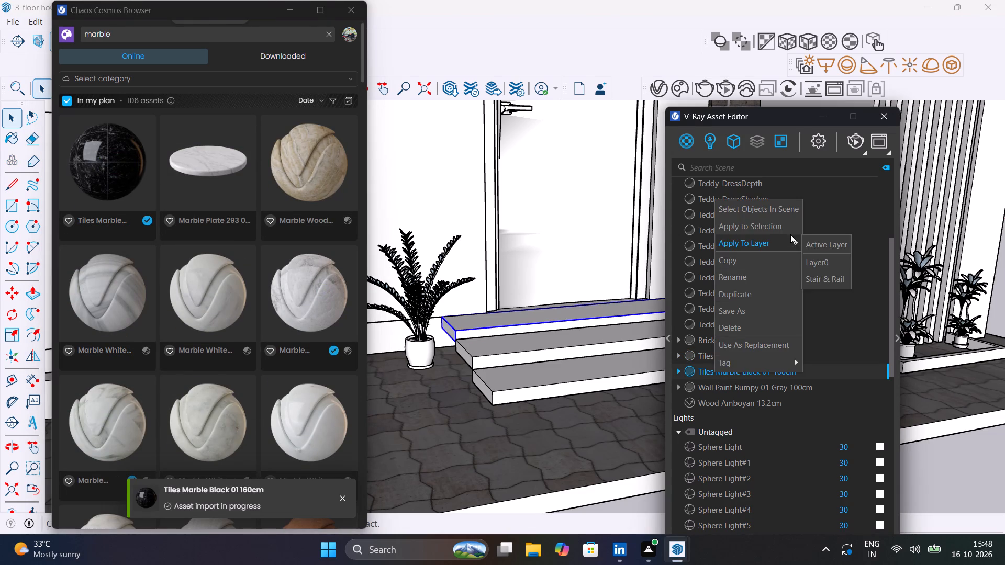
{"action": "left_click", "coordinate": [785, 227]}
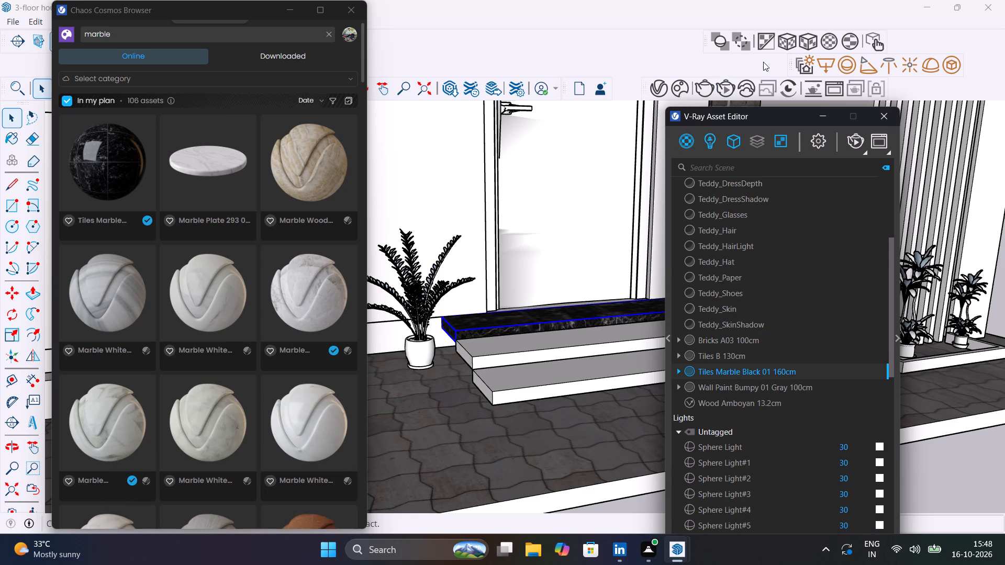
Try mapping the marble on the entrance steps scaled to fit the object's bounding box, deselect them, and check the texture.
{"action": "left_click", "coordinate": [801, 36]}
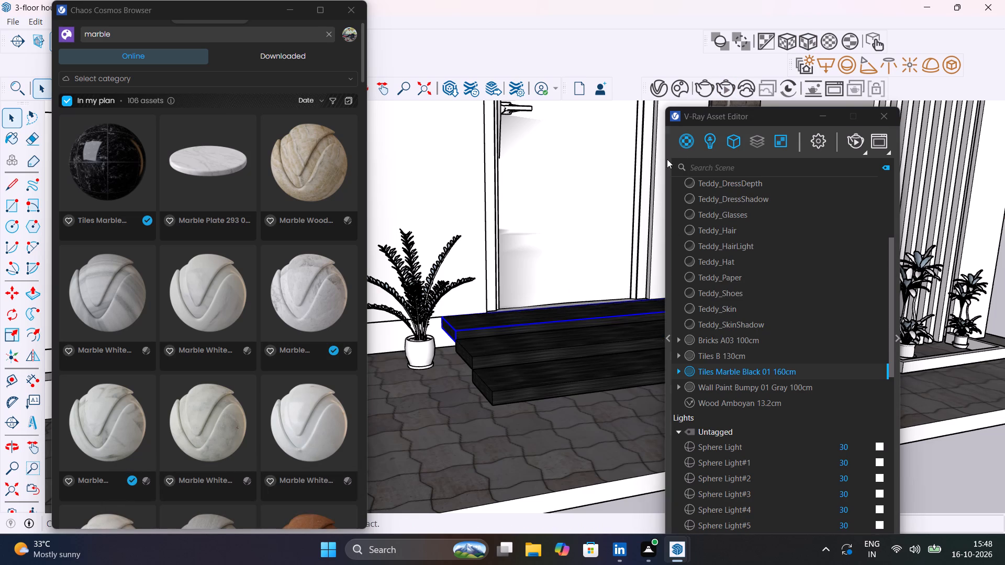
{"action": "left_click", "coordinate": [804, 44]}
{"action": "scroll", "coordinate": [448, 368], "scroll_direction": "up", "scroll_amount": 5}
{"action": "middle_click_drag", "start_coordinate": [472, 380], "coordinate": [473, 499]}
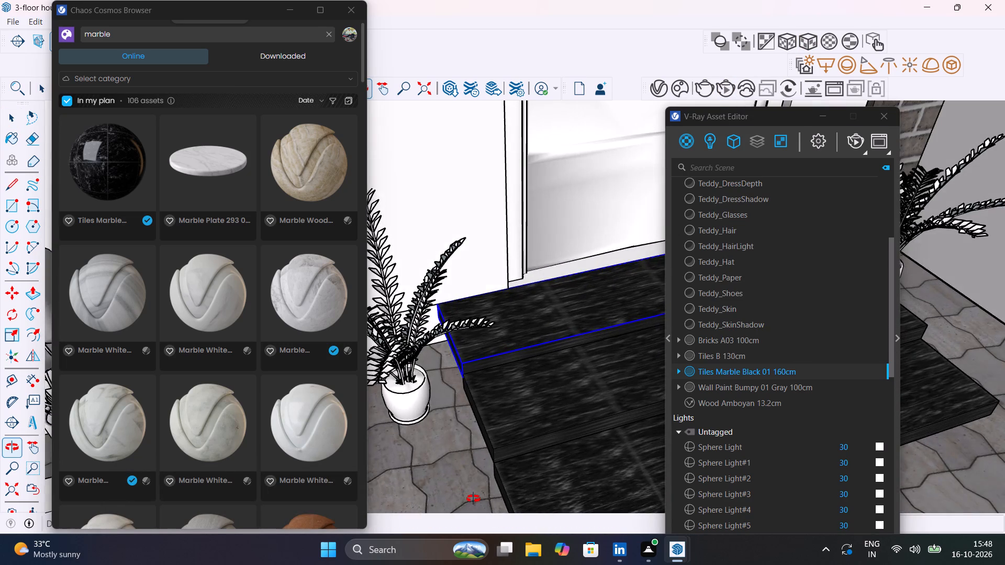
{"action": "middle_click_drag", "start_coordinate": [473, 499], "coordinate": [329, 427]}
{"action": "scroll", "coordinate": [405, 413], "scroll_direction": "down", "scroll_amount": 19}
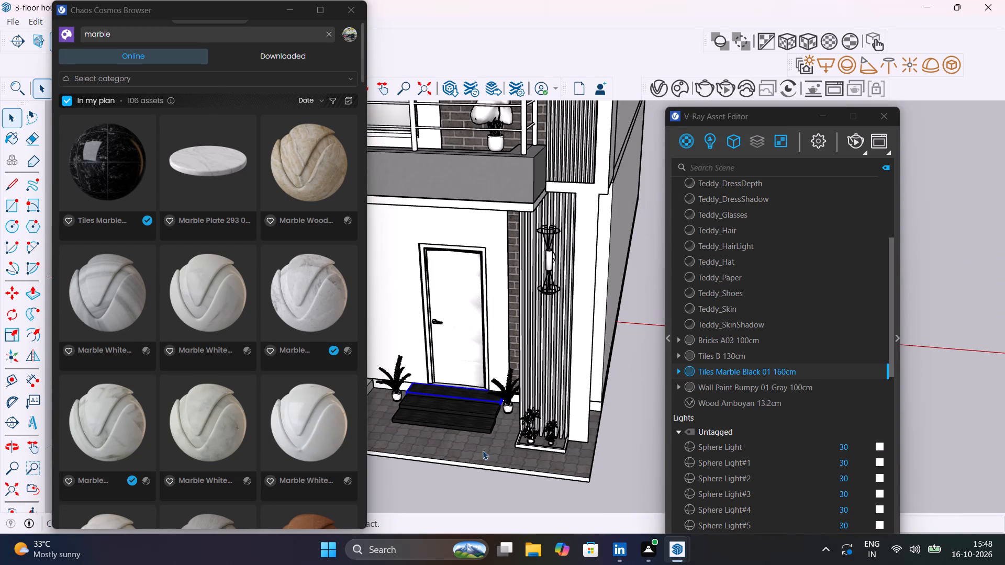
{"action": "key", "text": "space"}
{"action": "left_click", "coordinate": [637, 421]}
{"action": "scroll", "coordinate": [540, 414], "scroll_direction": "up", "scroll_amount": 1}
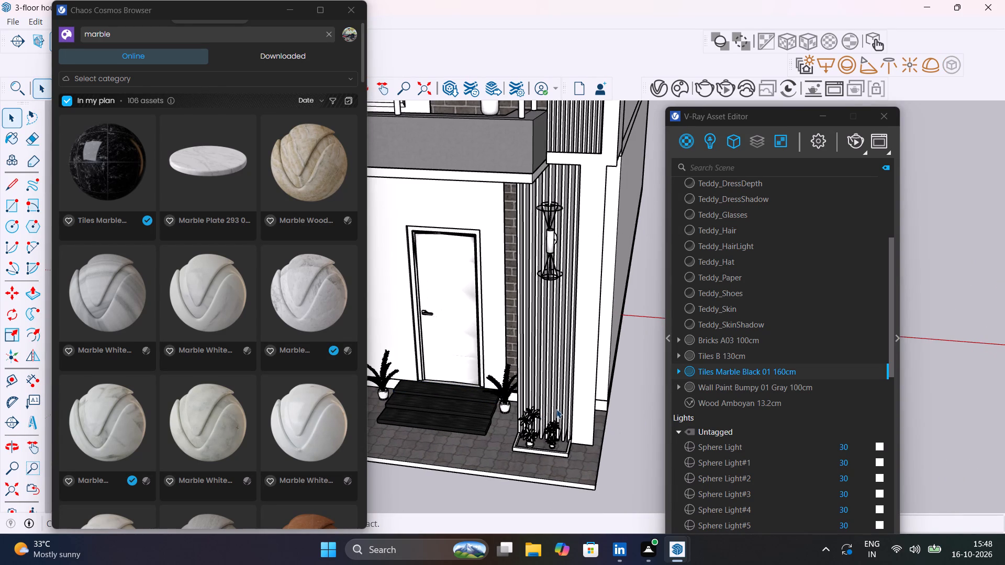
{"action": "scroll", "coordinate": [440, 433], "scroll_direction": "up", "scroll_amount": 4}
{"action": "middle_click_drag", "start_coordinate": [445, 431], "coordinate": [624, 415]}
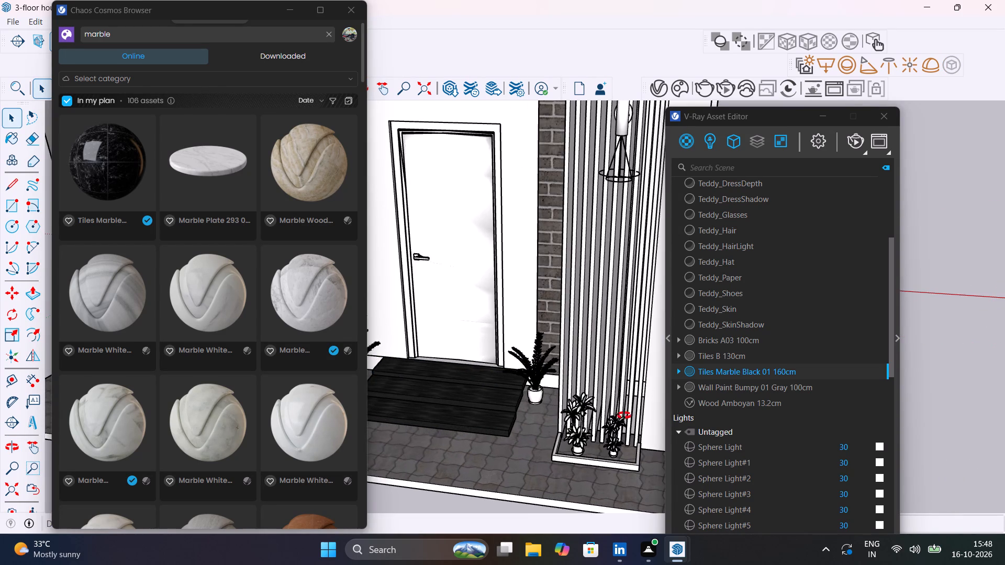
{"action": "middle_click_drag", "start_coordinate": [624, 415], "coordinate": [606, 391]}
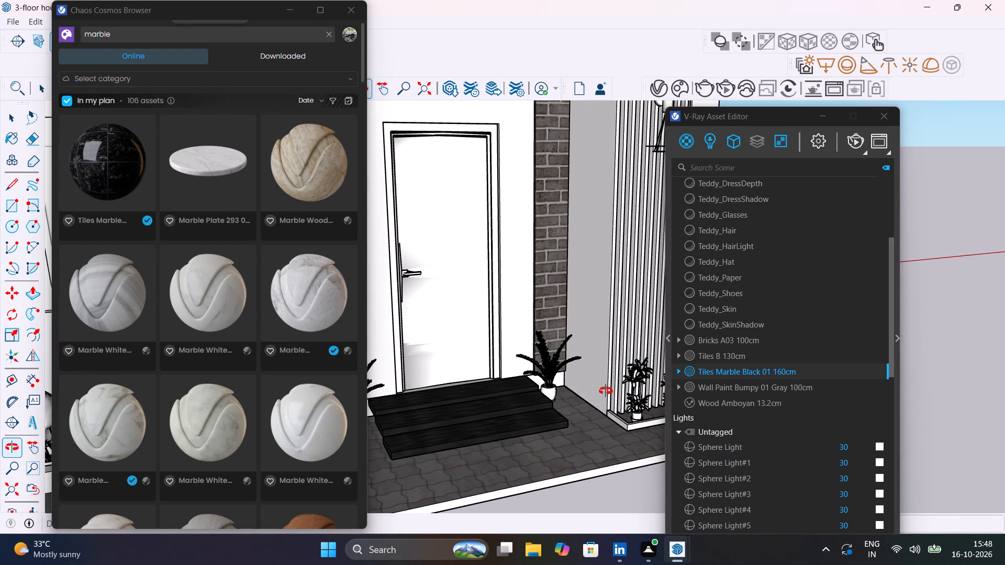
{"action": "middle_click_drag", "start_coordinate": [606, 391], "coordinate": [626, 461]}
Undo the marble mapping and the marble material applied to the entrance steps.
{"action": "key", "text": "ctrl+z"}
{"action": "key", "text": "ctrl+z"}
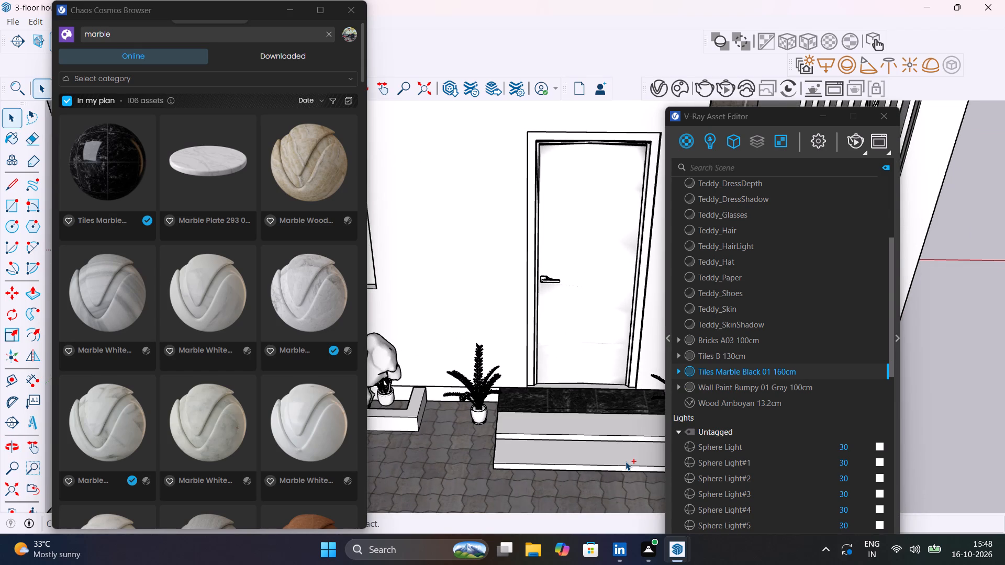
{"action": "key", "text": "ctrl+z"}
Open the top entrance step for editing and copy its left end edge 2" inward across the tread.
{"action": "middle_click_drag", "start_coordinate": [552, 457], "coordinate": [510, 426], "text": "shift"}
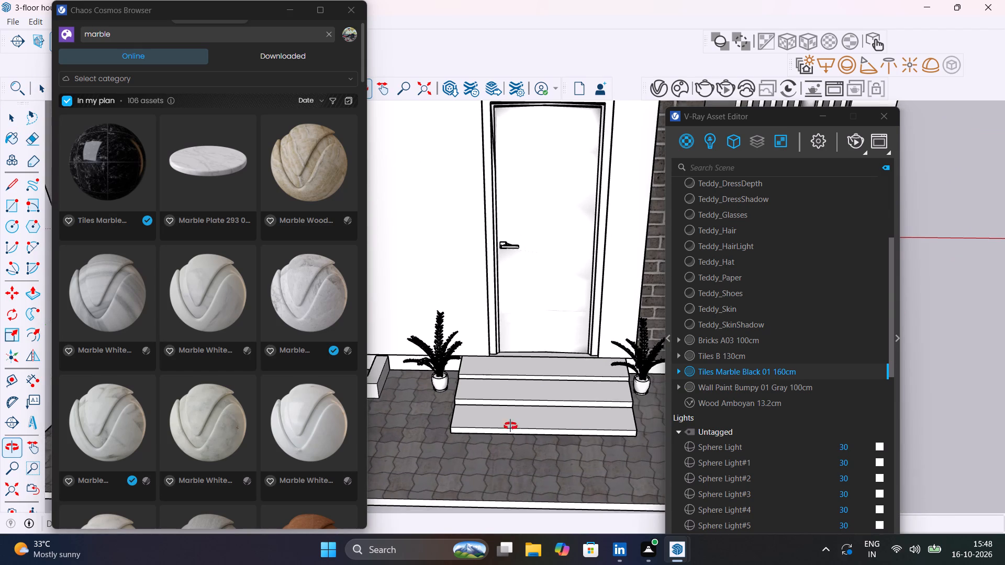
{"action": "middle_click_drag", "start_coordinate": [510, 426], "coordinate": [573, 478], "text": "shift"}
{"action": "scroll", "coordinate": [481, 371], "scroll_direction": "up", "scroll_amount": 13}
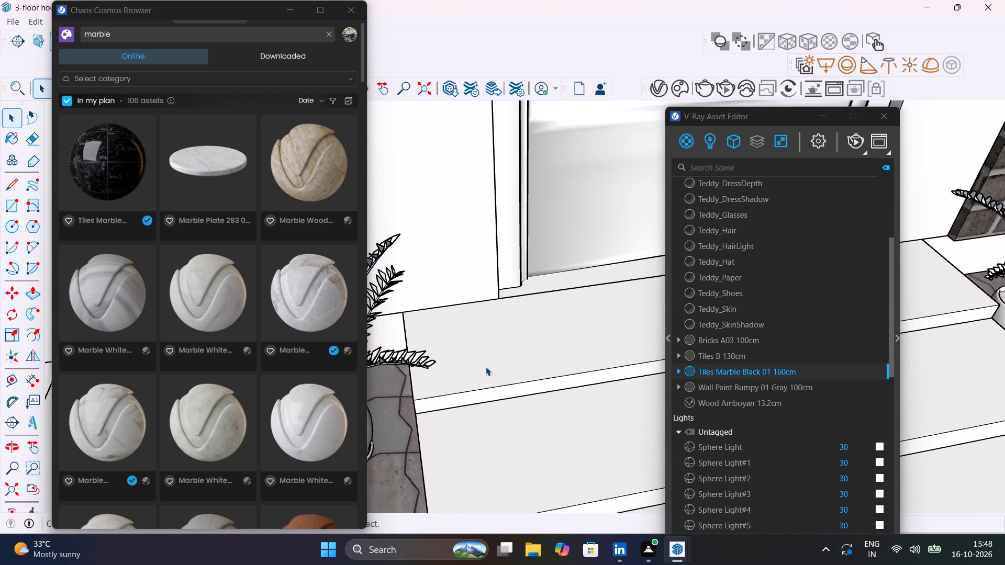
{"action": "left_click", "coordinate": [486, 366]}
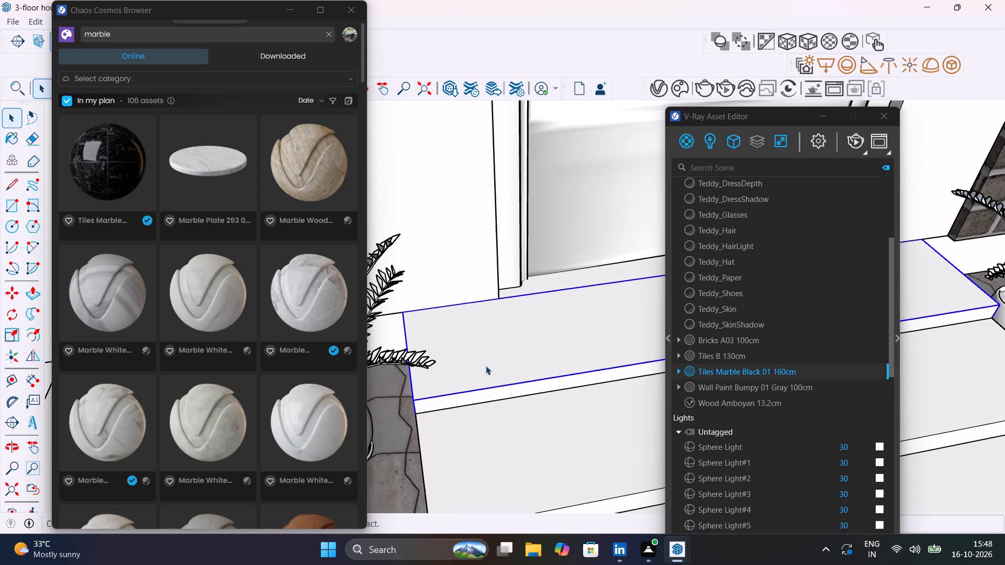
{"action": "double_click", "coordinate": [486, 366]}
{"action": "key", "text": "t"}
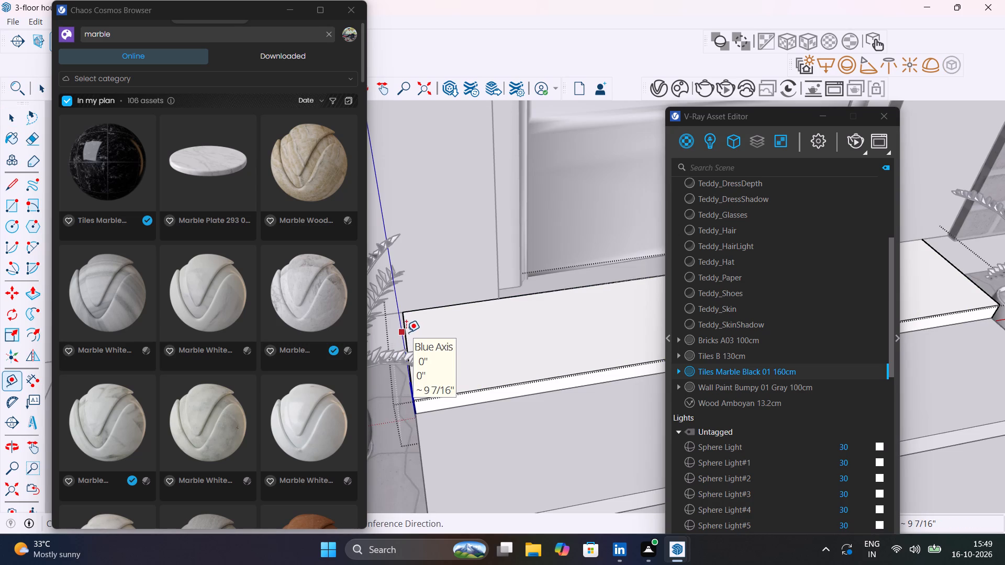
{"action": "key", "text": "space"}
{"action": "left_click", "coordinate": [406, 336]}
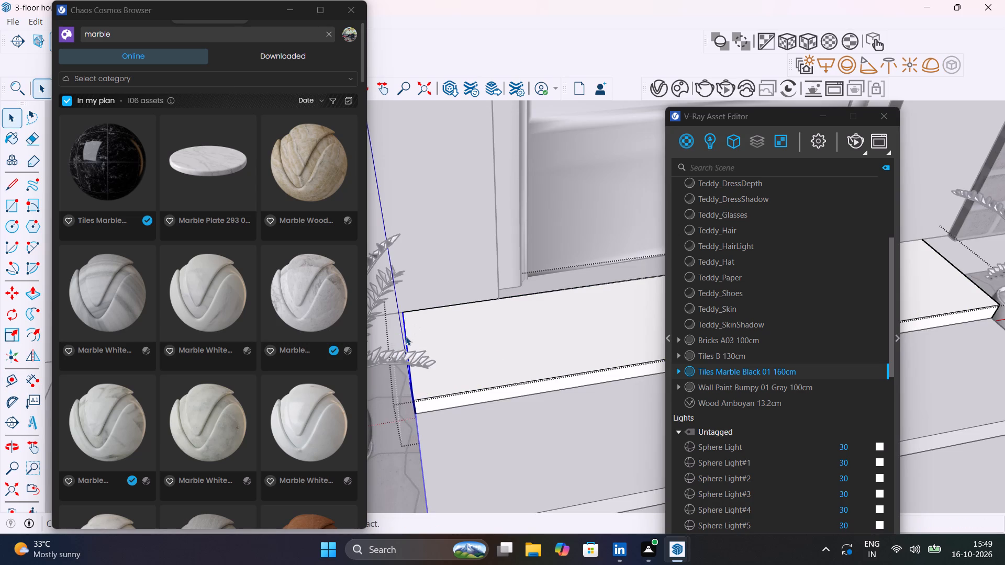
{"action": "key", "text": "m"}
{"action": "left_click", "coordinate": [403, 312]}
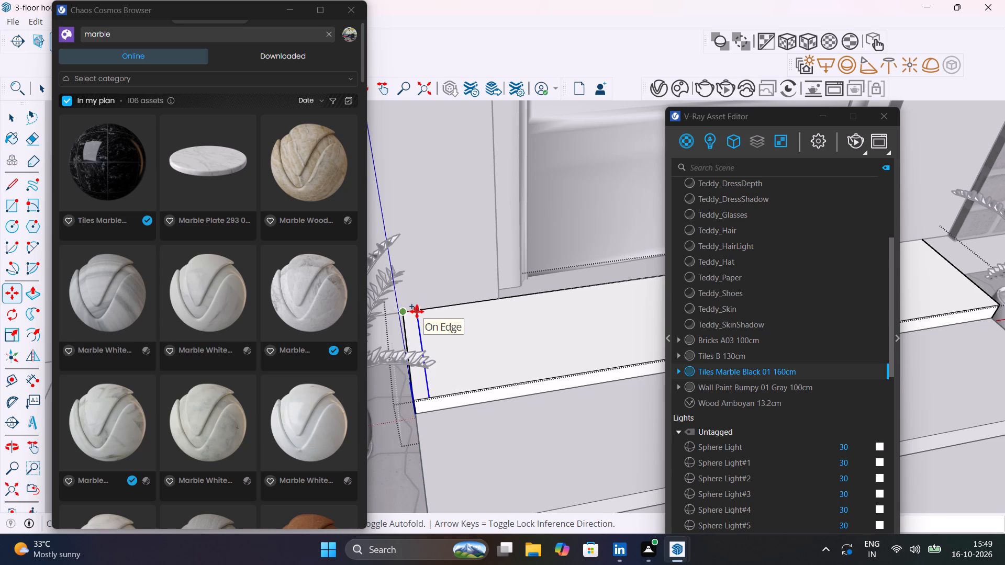
{"action": "type", "text": "2\""}
{"action": "key", "text": "Return"}
Copy the right end edge of the top entrance step 2" inward across the tread.
{"action": "scroll", "coordinate": [417, 311], "scroll_direction": "down", "scroll_amount": 5}
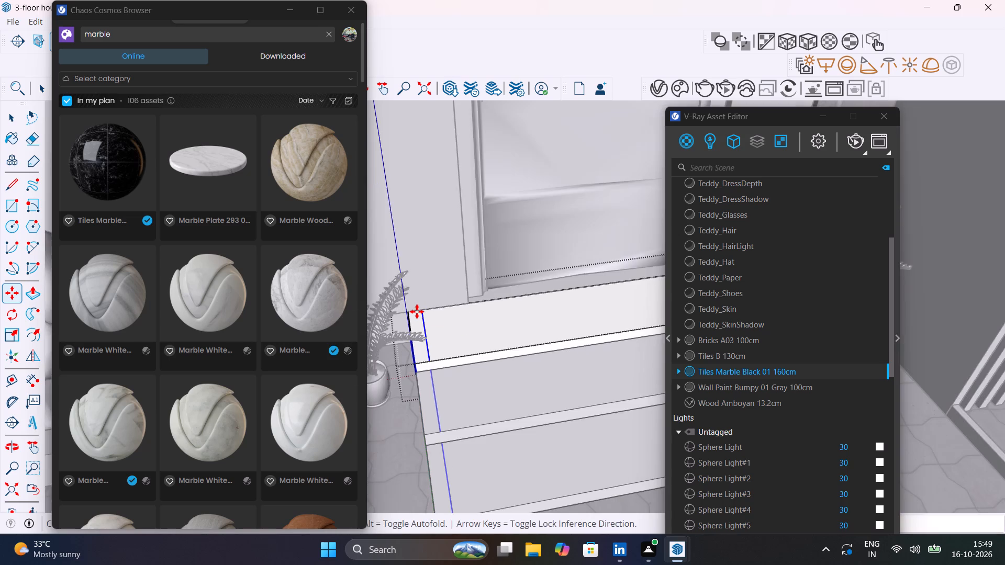
{"action": "scroll", "coordinate": [417, 312], "scroll_direction": "down", "scroll_amount": 10}
{"action": "scroll", "coordinate": [551, 296], "scroll_direction": "up", "scroll_amount": 6}
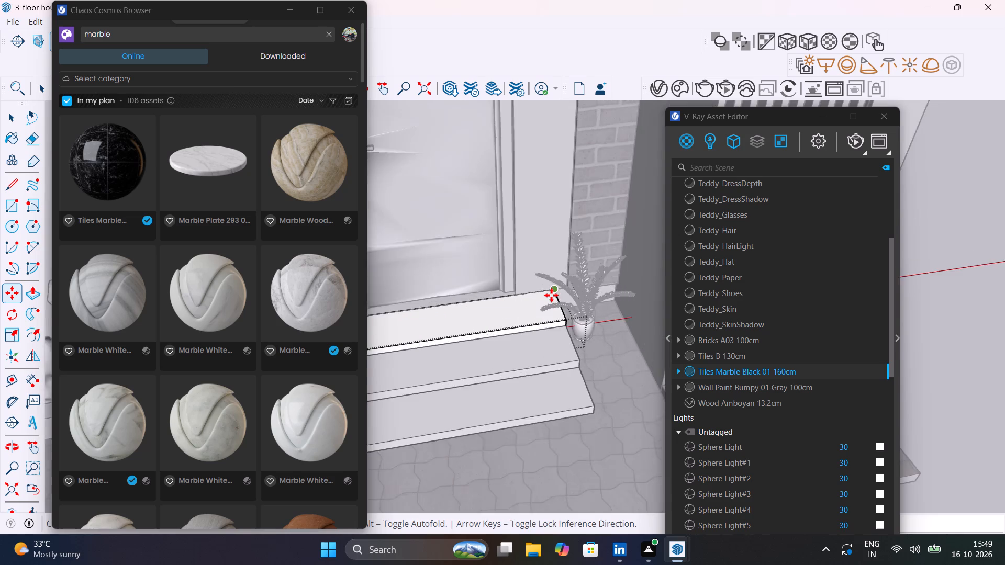
{"action": "scroll", "coordinate": [551, 295], "scroll_direction": "up", "scroll_amount": 4}
{"action": "key", "text": "space"}
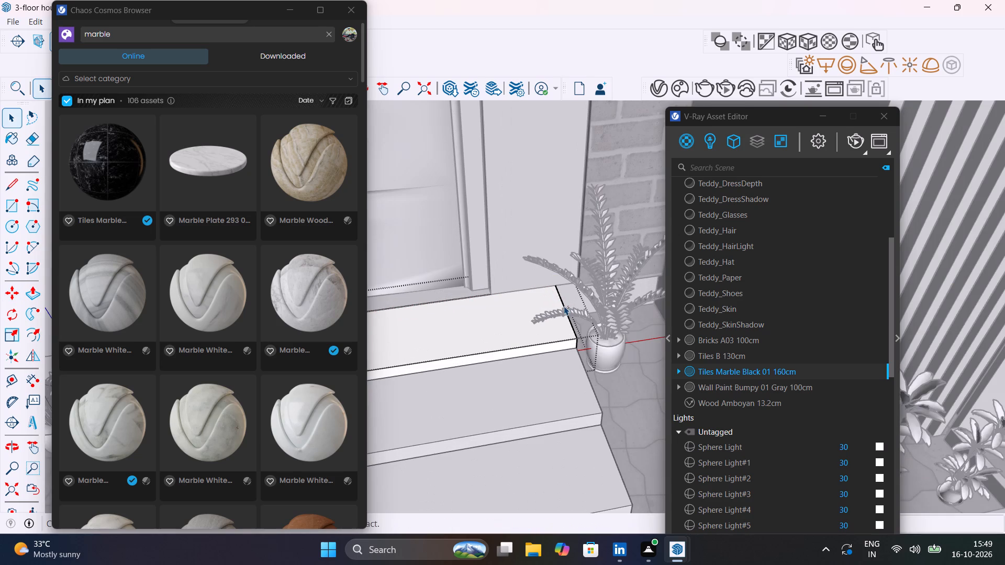
{"action": "left_click", "coordinate": [564, 306]}
{"action": "key", "text": "m"}
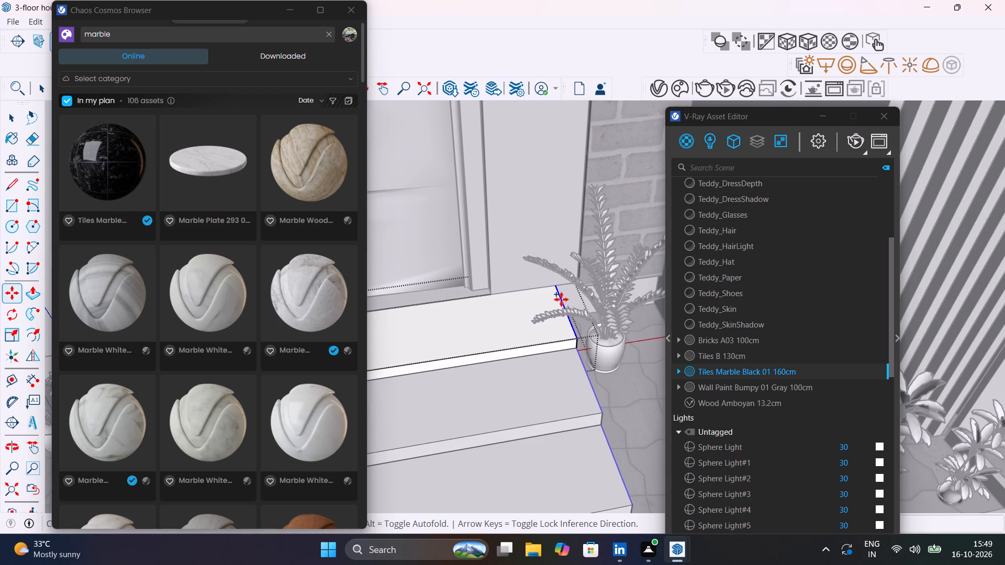
{"action": "left_click", "coordinate": [556, 287]}
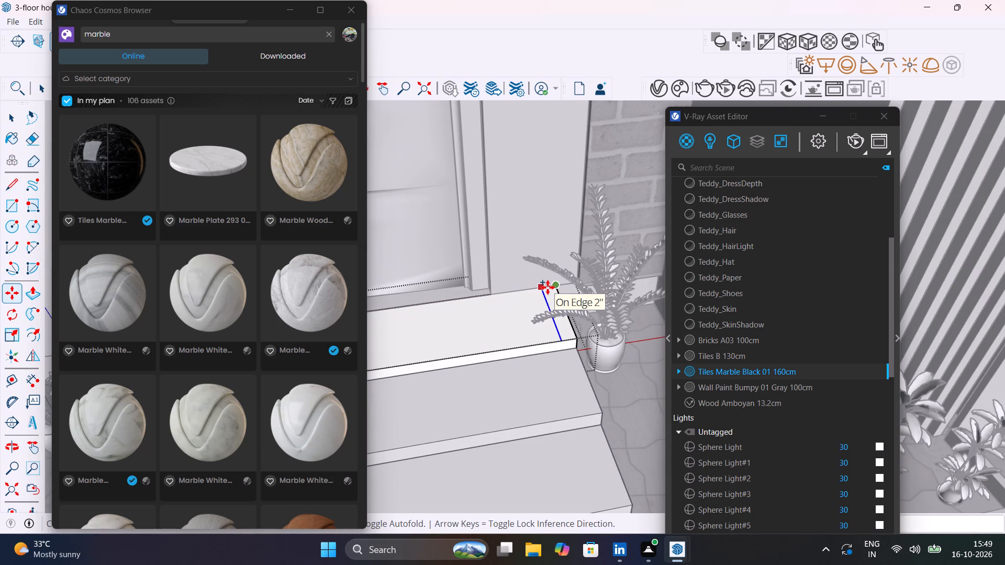
{"action": "type", "text": "2\""}
{"action": "key", "text": "Return"}
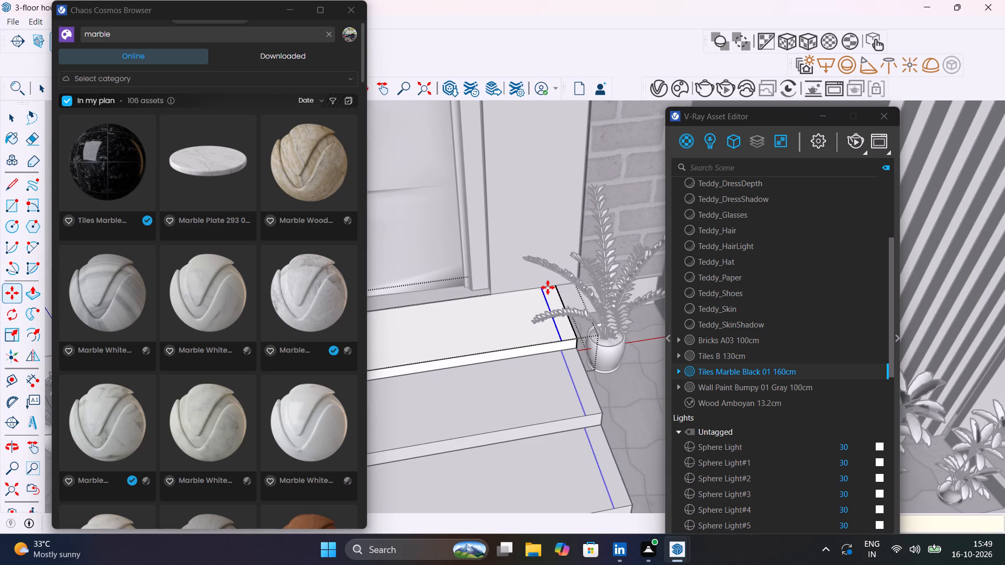
{"action": "key", "text": "space"}
{"action": "scroll", "coordinate": [548, 287], "scroll_direction": "down", "scroll_amount": 15}
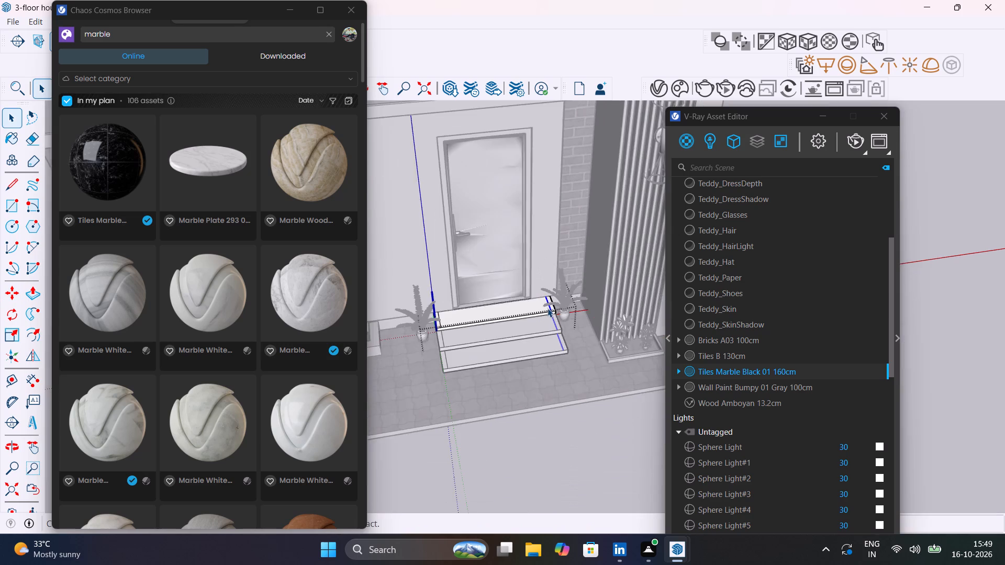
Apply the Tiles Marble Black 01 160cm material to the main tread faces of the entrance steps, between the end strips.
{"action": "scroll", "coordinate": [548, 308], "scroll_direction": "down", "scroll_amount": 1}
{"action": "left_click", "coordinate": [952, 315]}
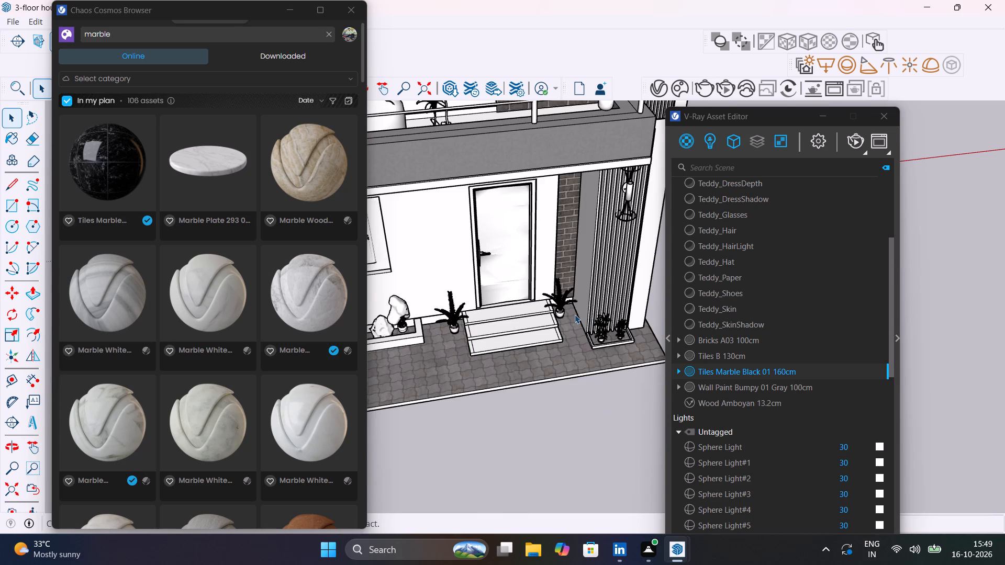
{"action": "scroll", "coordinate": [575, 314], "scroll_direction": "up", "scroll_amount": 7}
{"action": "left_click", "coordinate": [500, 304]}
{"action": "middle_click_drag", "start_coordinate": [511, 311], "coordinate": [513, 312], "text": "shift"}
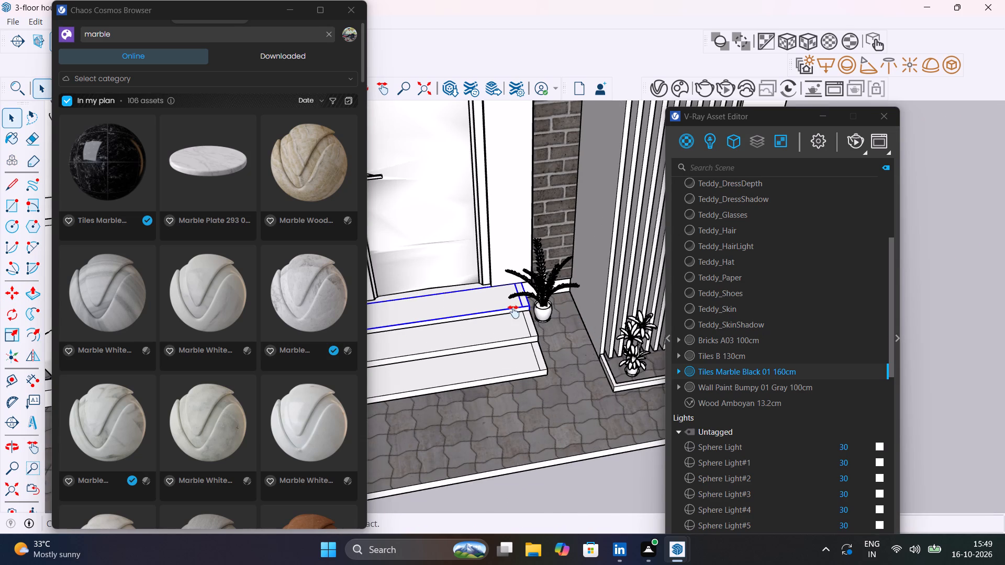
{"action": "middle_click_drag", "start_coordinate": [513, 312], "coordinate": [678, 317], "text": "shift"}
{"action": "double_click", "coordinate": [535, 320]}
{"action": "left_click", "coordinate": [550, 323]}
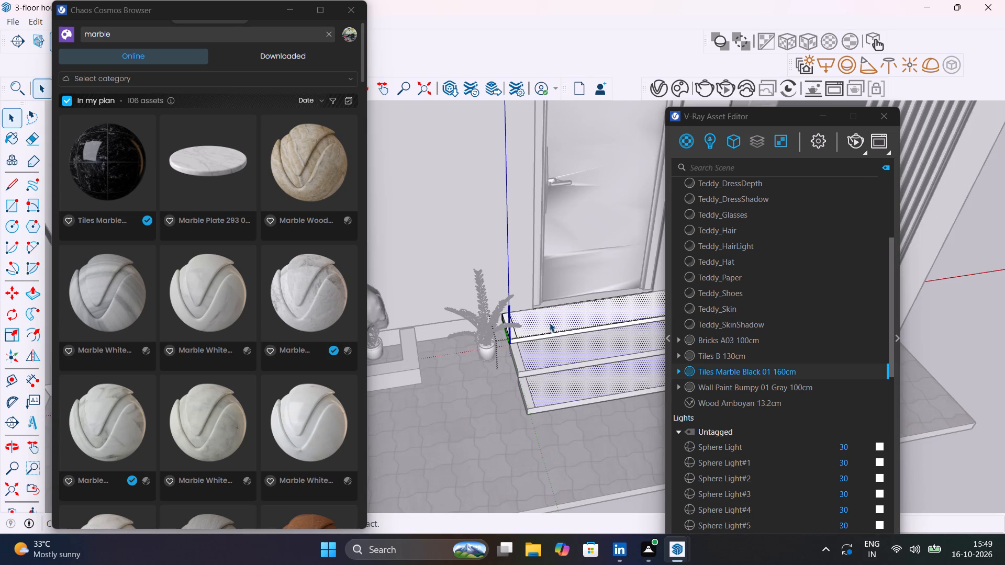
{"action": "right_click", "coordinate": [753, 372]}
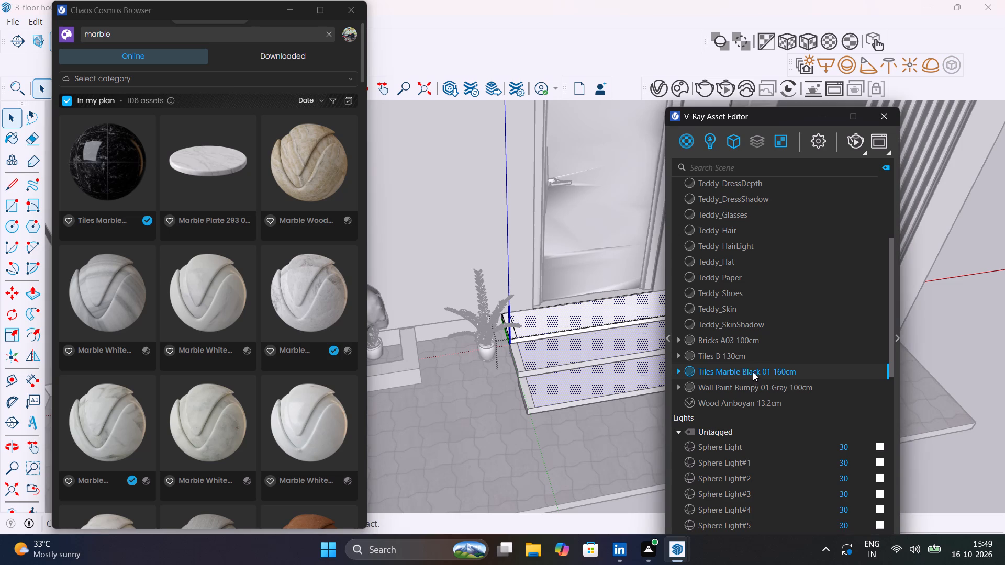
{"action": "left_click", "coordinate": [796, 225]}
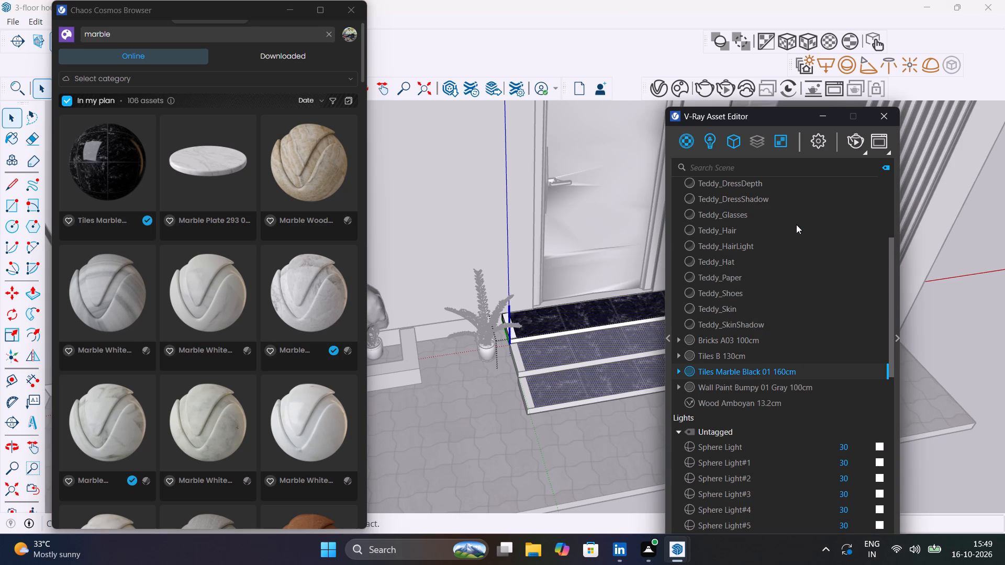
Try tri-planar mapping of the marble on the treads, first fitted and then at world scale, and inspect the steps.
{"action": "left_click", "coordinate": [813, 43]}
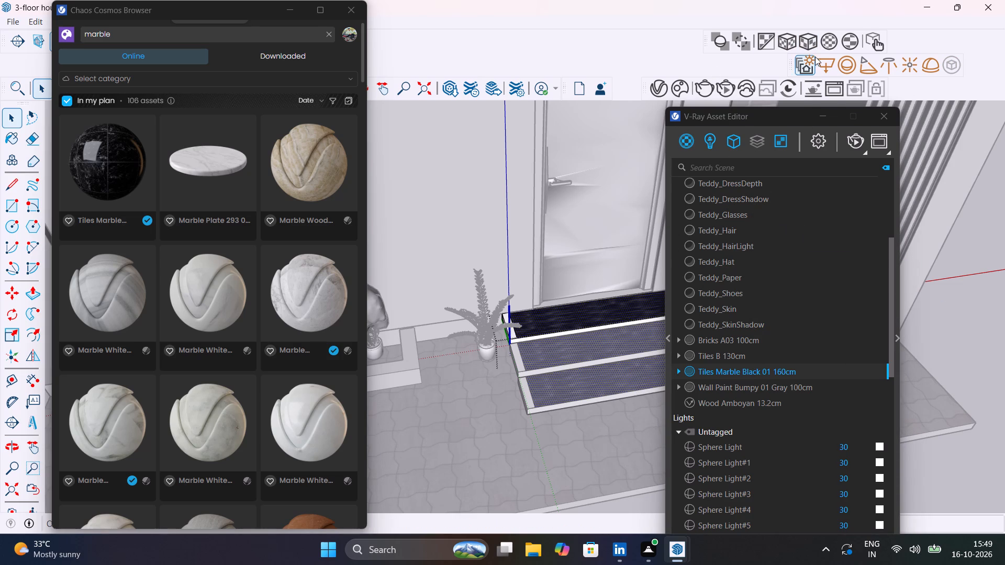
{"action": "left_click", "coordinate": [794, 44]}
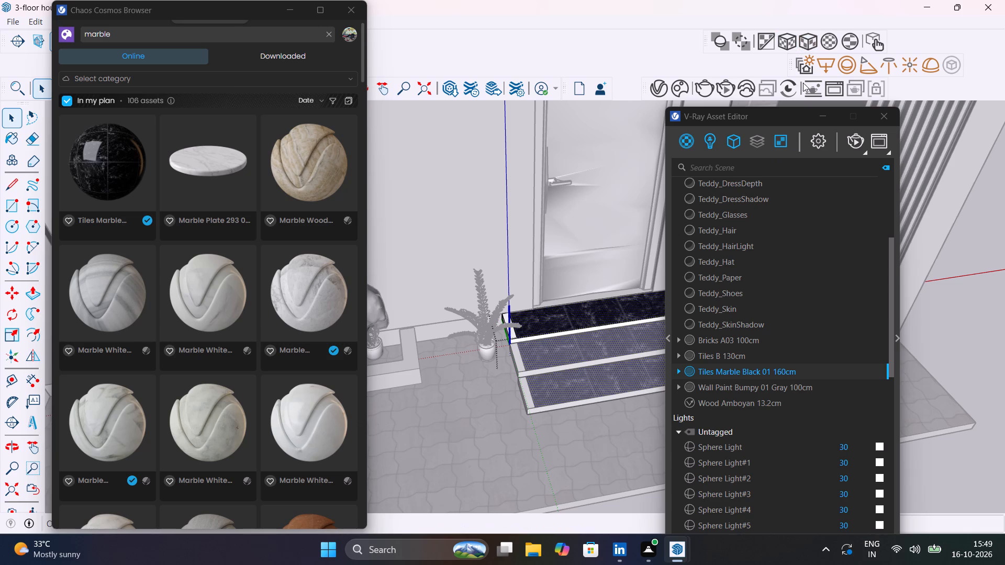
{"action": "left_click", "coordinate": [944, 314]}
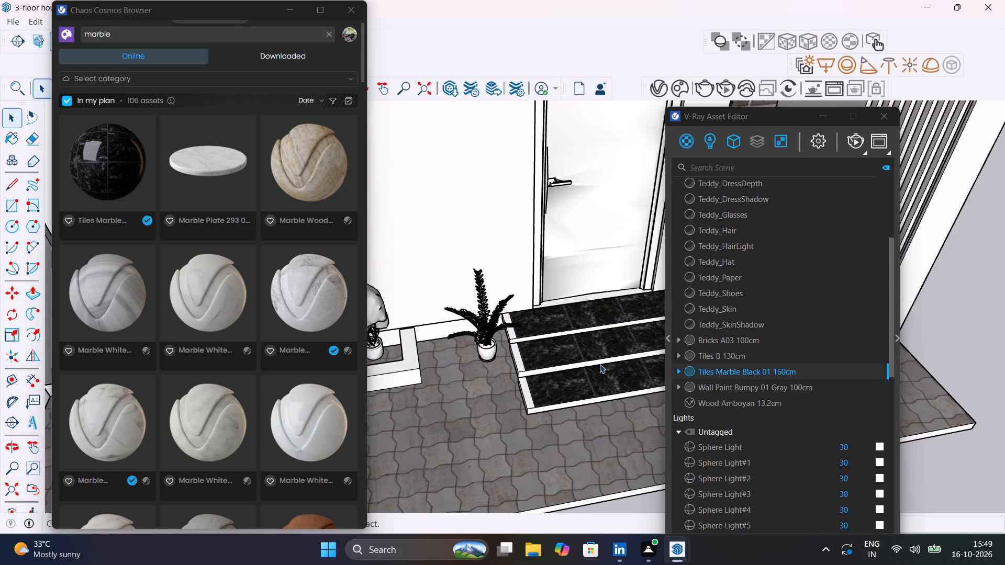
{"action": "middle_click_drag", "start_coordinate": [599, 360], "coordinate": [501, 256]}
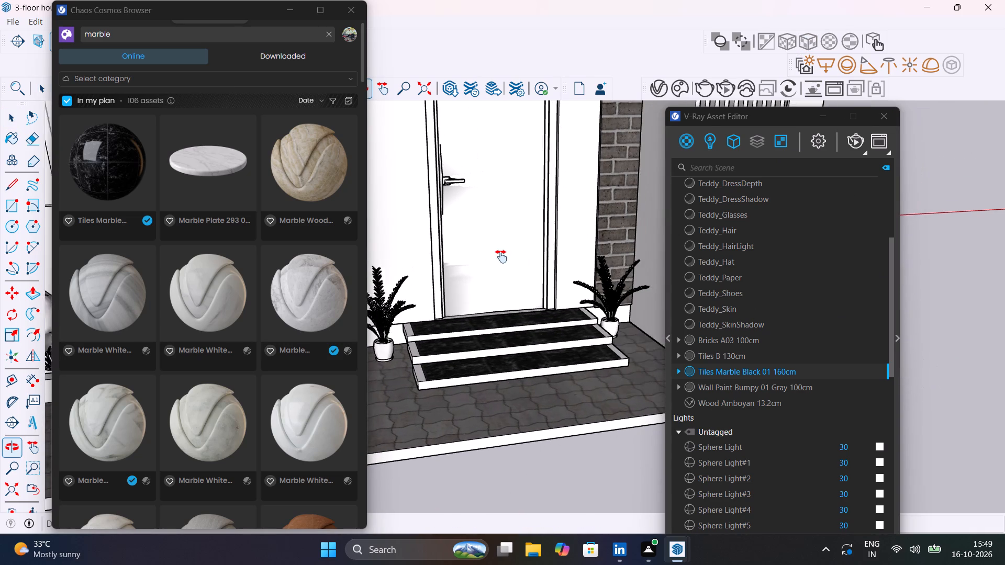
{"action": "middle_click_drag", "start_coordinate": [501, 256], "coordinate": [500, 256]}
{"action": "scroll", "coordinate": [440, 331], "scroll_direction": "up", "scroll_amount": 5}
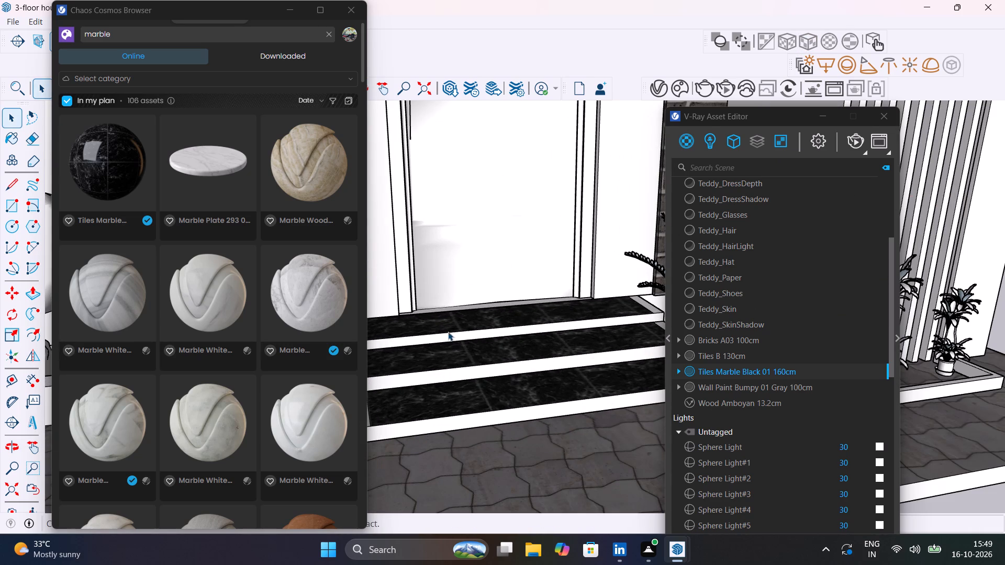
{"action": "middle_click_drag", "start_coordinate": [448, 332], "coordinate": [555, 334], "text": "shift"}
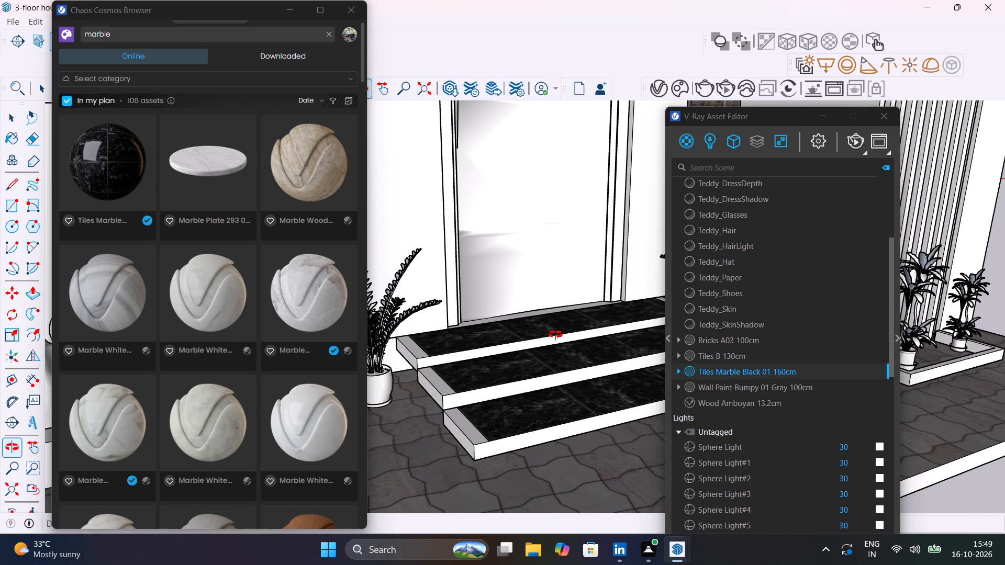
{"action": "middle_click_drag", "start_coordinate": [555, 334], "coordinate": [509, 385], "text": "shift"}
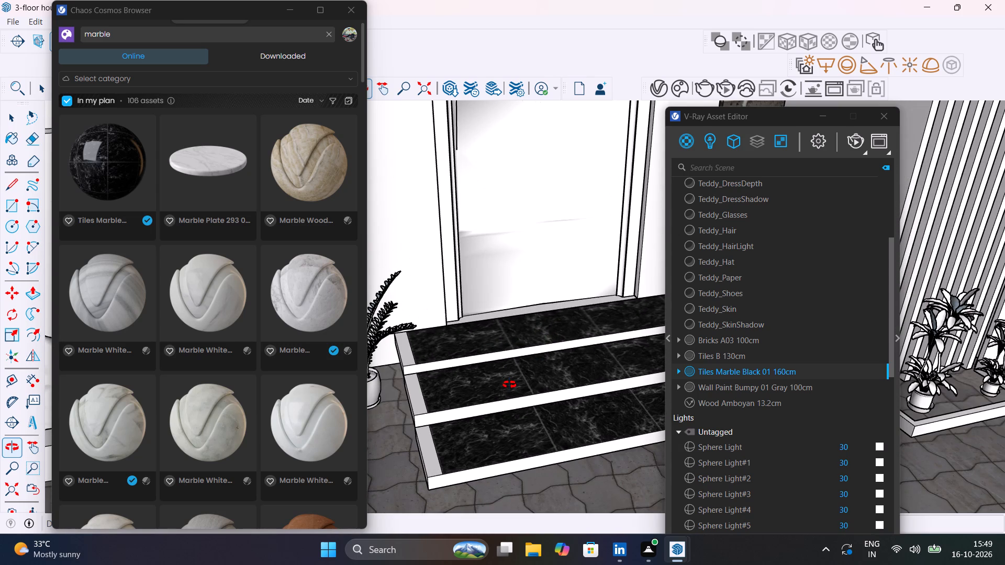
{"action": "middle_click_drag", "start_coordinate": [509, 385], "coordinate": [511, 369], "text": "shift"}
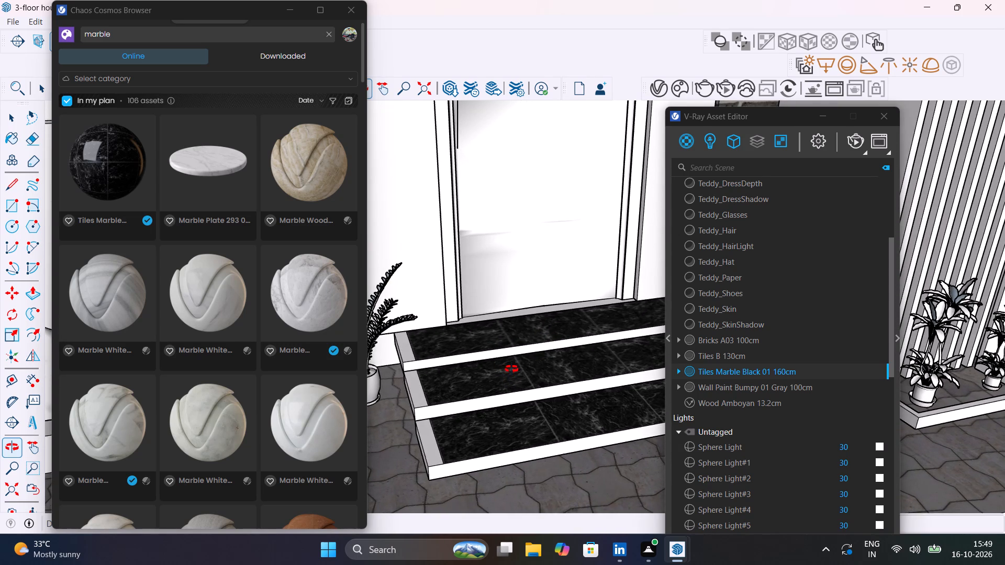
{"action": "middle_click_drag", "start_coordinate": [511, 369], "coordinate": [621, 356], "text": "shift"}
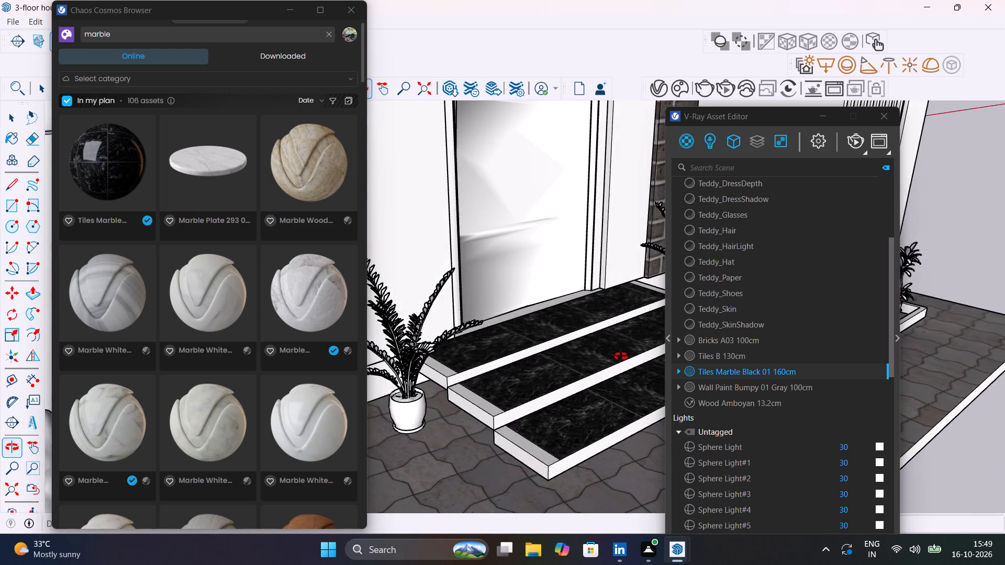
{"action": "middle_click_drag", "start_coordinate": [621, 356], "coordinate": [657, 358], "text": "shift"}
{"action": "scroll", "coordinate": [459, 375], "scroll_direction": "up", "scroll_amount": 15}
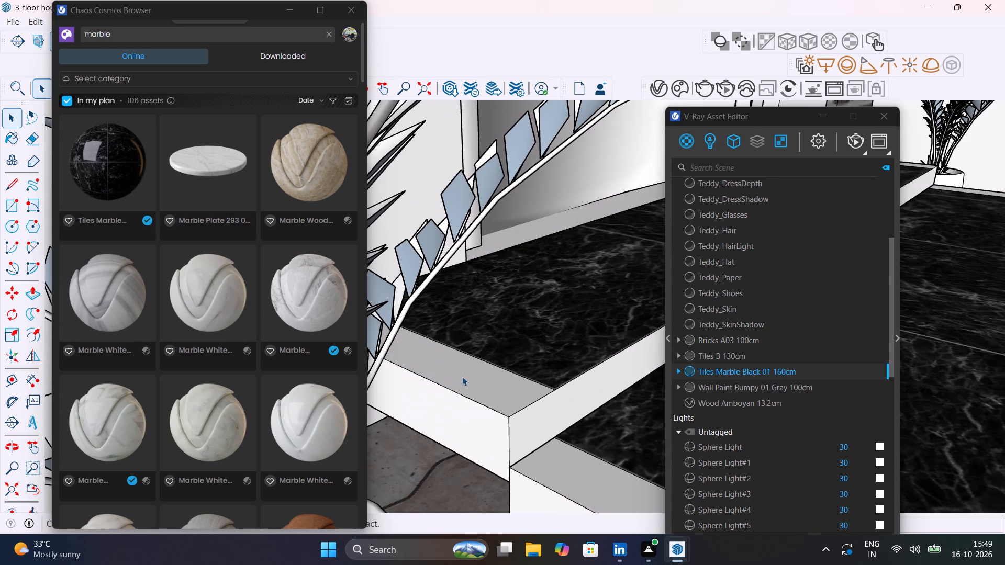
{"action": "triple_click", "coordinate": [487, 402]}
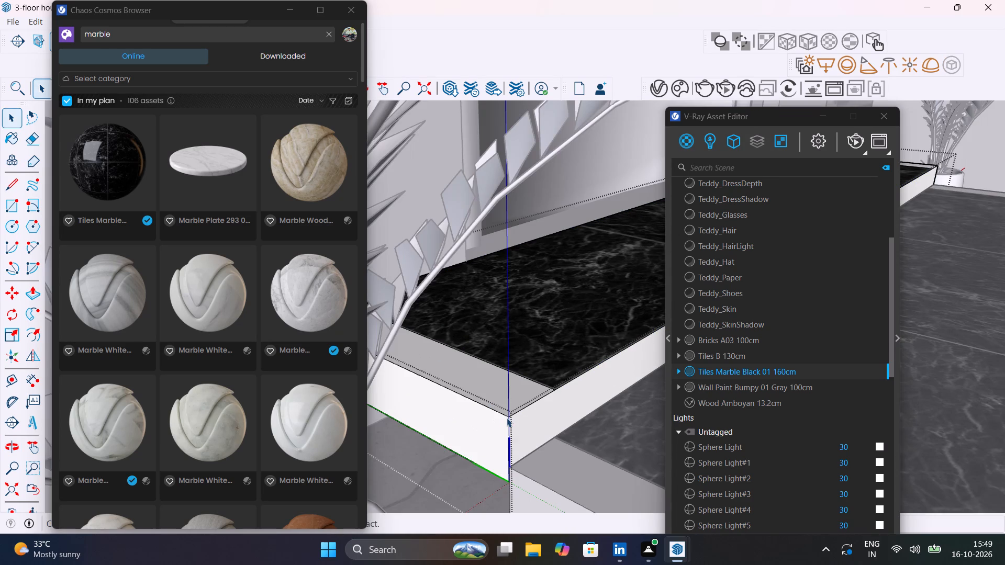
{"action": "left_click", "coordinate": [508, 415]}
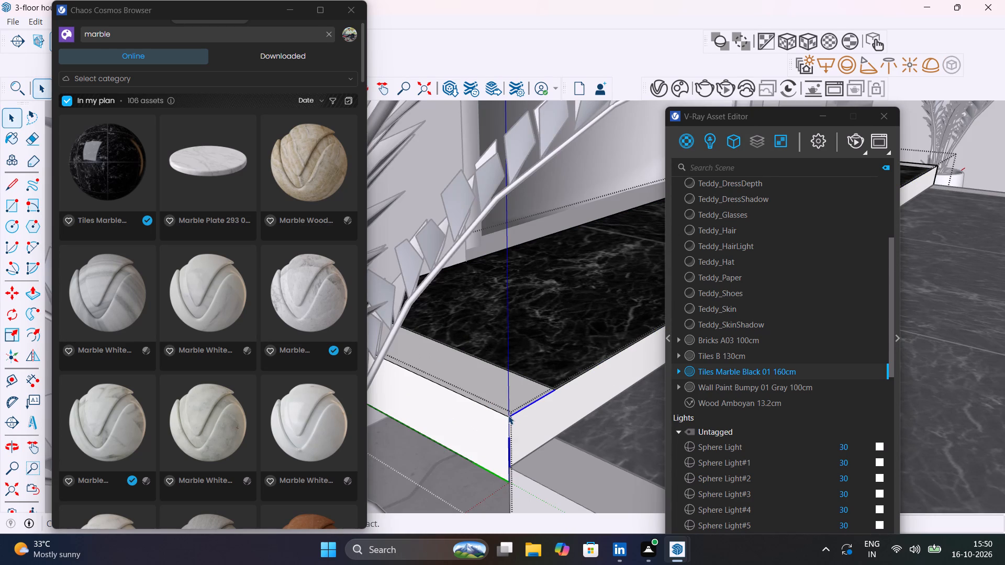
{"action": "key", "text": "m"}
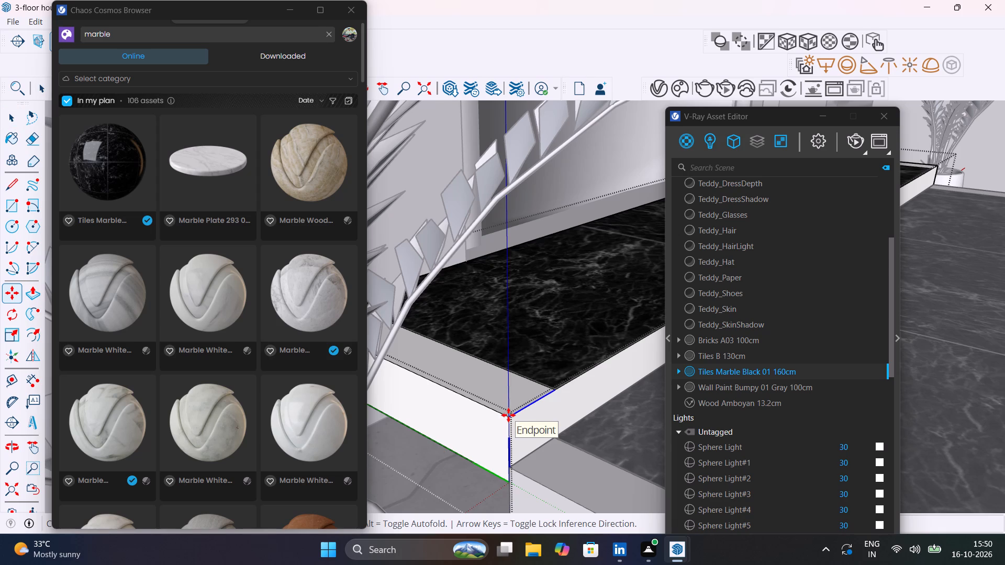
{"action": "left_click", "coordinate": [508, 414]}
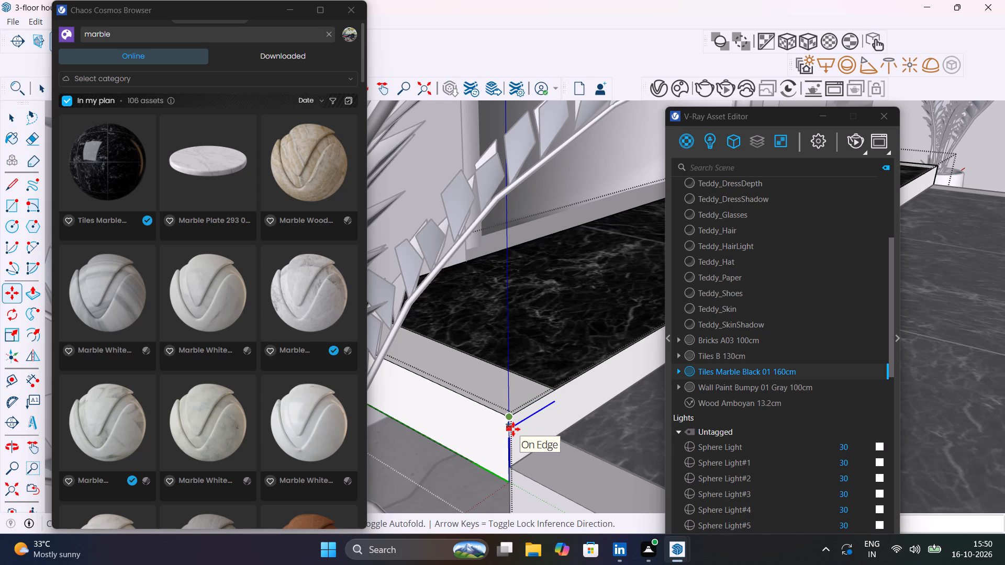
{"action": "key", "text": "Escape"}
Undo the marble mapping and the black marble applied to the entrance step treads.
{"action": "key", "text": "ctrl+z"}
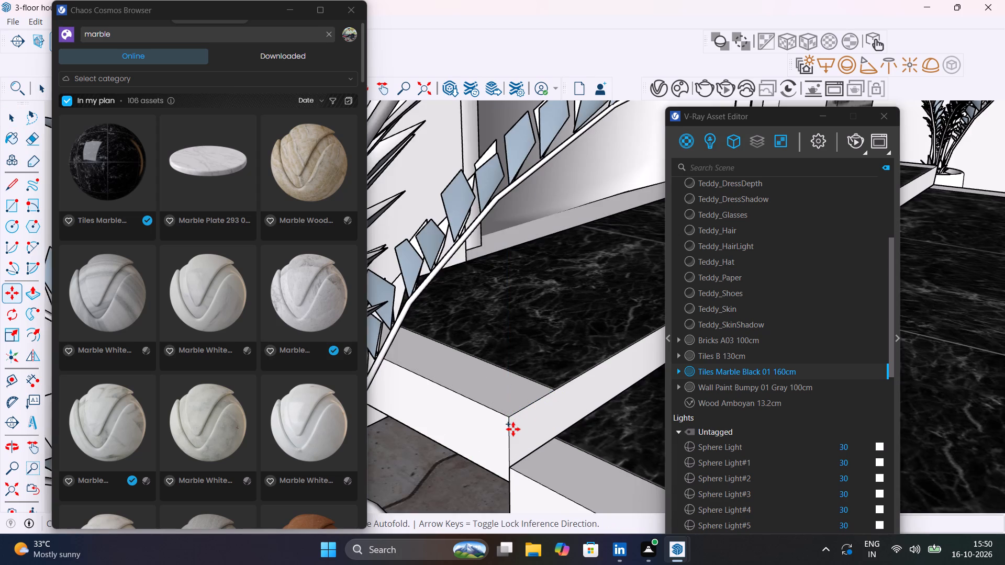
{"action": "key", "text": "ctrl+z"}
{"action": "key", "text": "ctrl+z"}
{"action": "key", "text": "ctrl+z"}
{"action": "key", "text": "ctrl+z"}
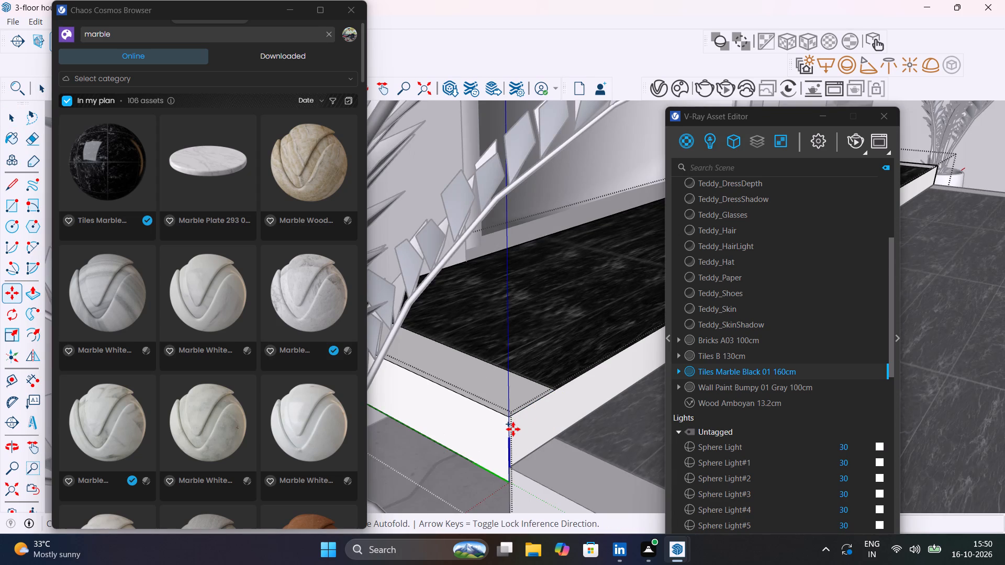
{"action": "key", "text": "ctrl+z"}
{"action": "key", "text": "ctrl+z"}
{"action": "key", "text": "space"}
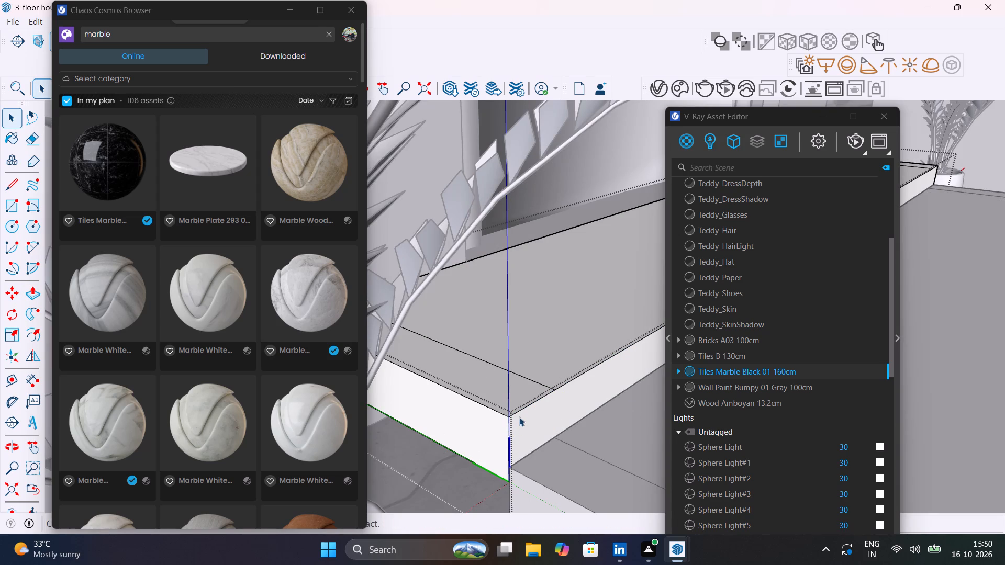
Copy all segments of the top entrance step's upper front edge a short distance down its riser.
{"action": "left_click", "coordinate": [519, 410]}
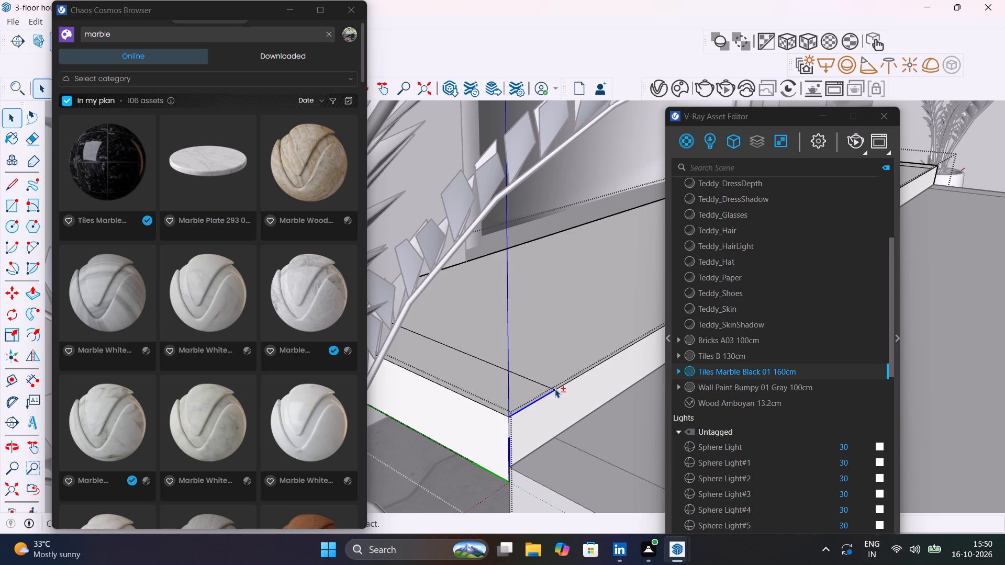
{"action": "left_click", "coordinate": [557, 389], "text": "shift"}
{"action": "left_click", "coordinate": [563, 387], "text": "shift"}
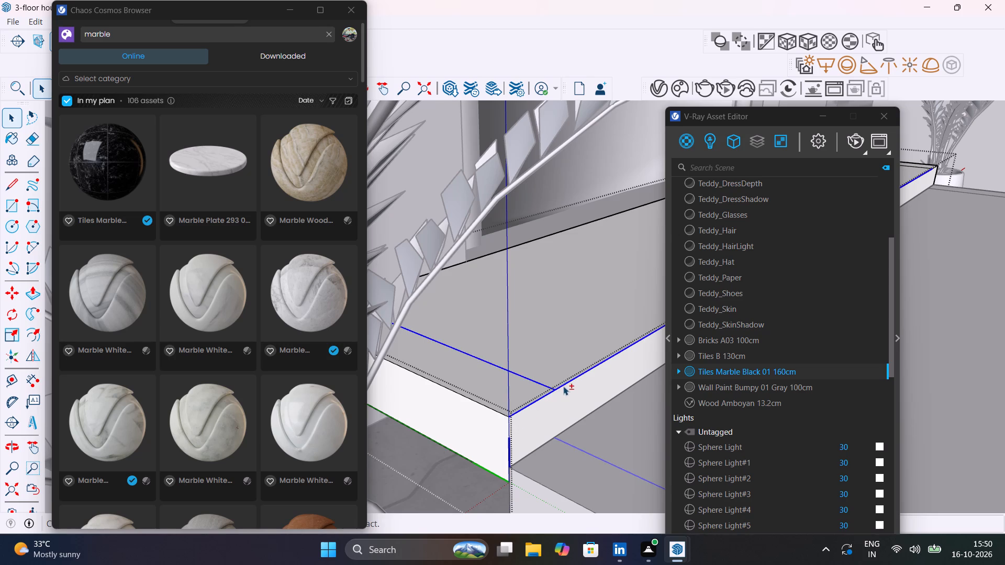
{"action": "left_click", "coordinate": [545, 385], "text": "shift"}
{"action": "scroll", "coordinate": [548, 387], "scroll_direction": "down", "scroll_amount": 20, "text": "shift"}
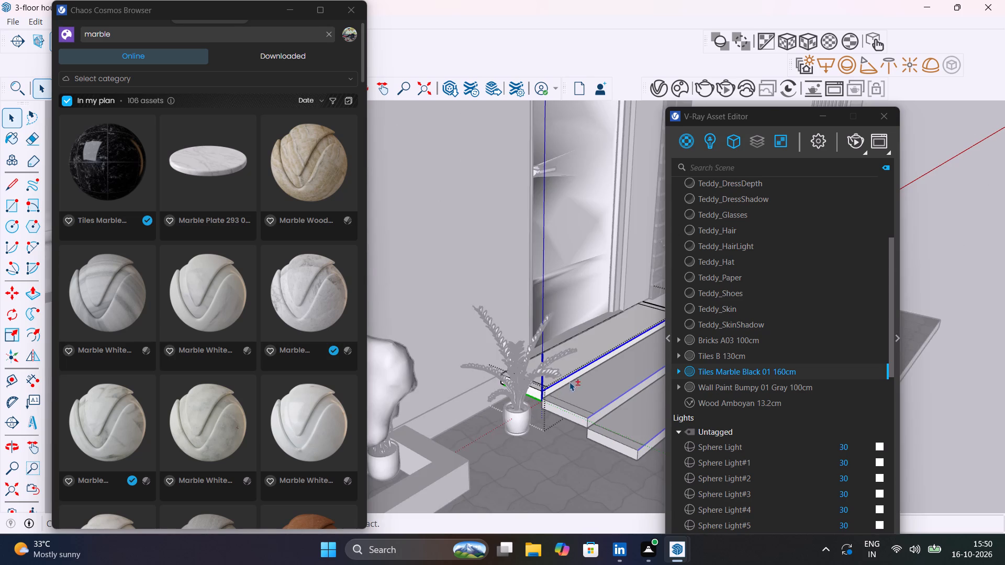
{"action": "middle_click_drag", "start_coordinate": [551, 388], "coordinate": [446, 458], "text": "shift"}
{"action": "scroll", "coordinate": [597, 368], "scroll_direction": "up", "scroll_amount": 18, "text": "shift"}
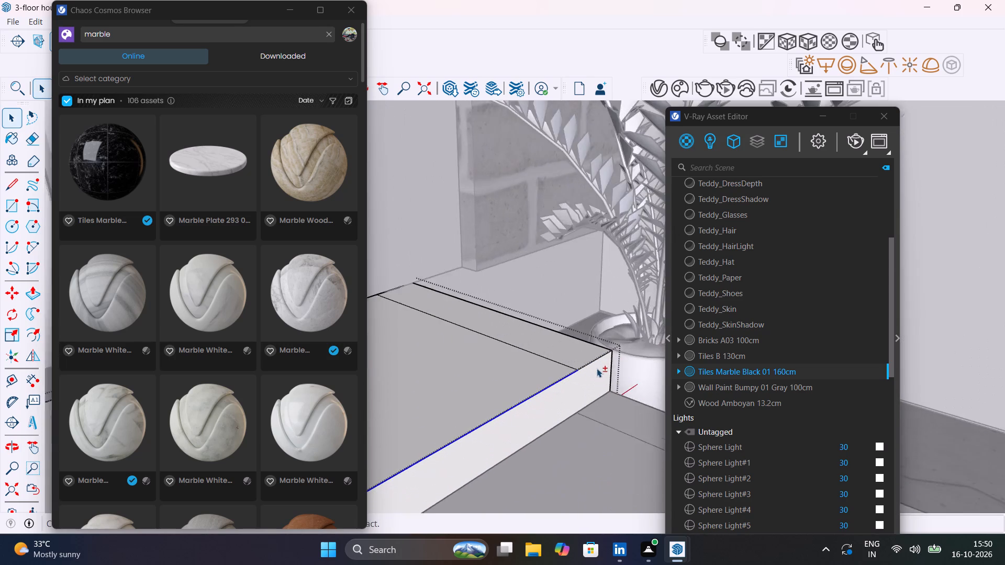
{"action": "scroll", "coordinate": [597, 368], "scroll_direction": "up", "scroll_amount": 6, "text": "shift"}
{"action": "left_click", "coordinate": [595, 355], "text": "shift"}
{"action": "scroll", "coordinate": [595, 354], "scroll_direction": "down", "scroll_amount": 18, "text": "shift"}
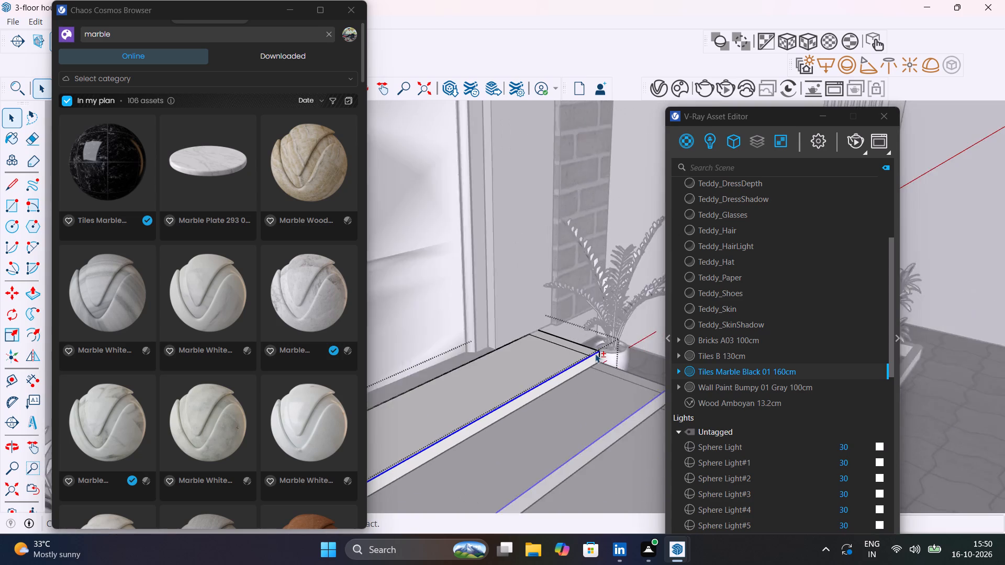
{"action": "scroll", "coordinate": [595, 354], "scroll_direction": "down", "scroll_amount": 15, "text": "shift"}
{"action": "scroll", "coordinate": [525, 391], "scroll_direction": "up", "scroll_amount": 15, "text": "shift"}
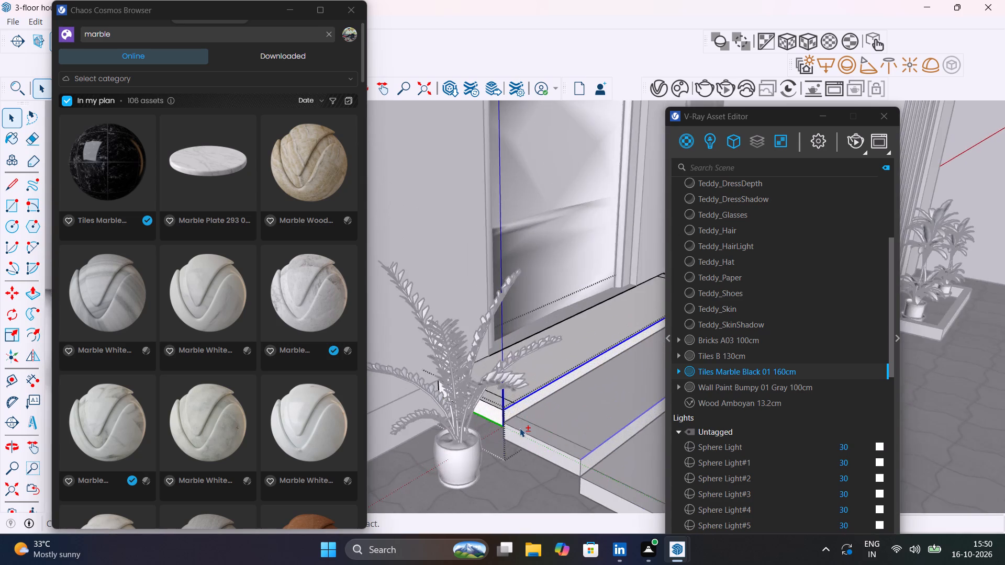
{"action": "scroll", "coordinate": [520, 427], "scroll_direction": "up", "scroll_amount": 13, "text": "shift"}
{"action": "key", "text": "m"}
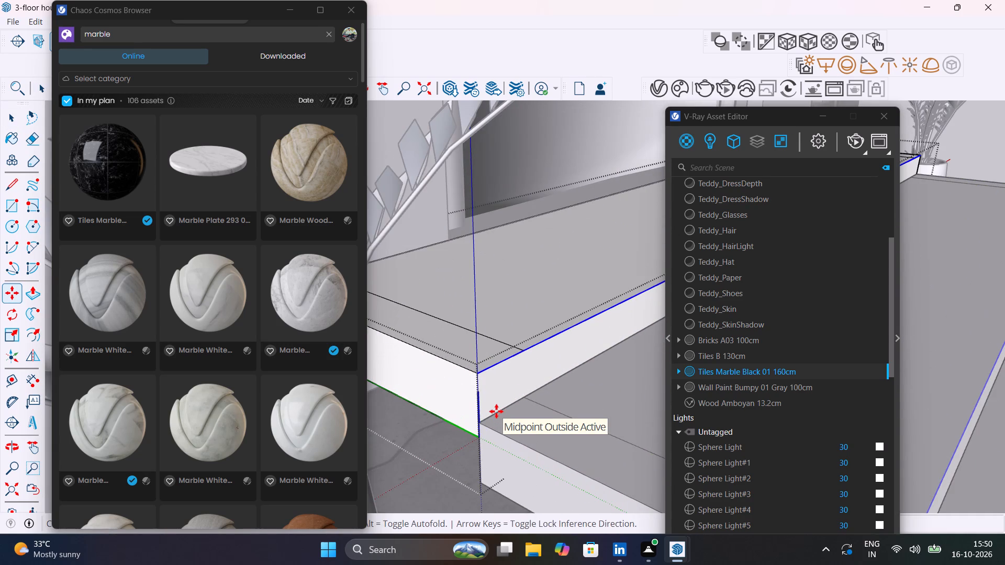
{"action": "left_click", "coordinate": [478, 375]}
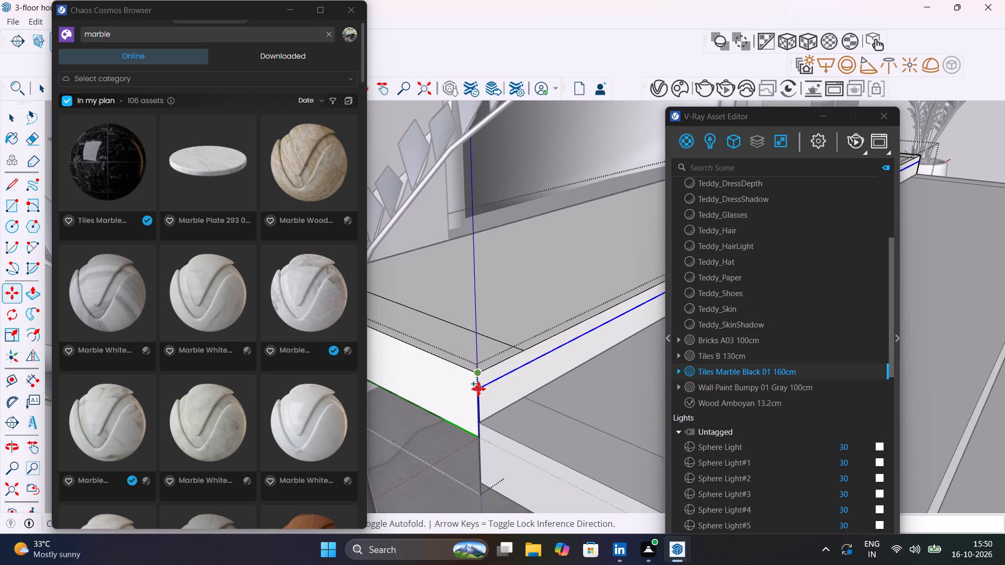
{"action": "left_click", "coordinate": [478, 385]}
{"action": "key", "text": "space"}
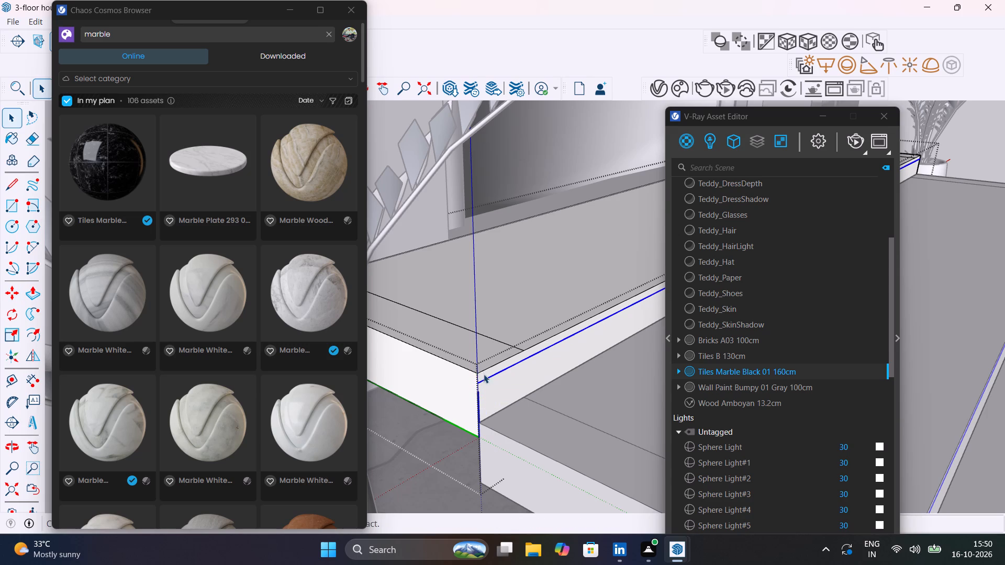
Push/pull the thin nosing band on the entrance steps' upper front edge outward, trying 1" and settling on 0.5".
{"action": "left_click", "coordinate": [485, 371]}
{"action": "left_click", "coordinate": [488, 371]}
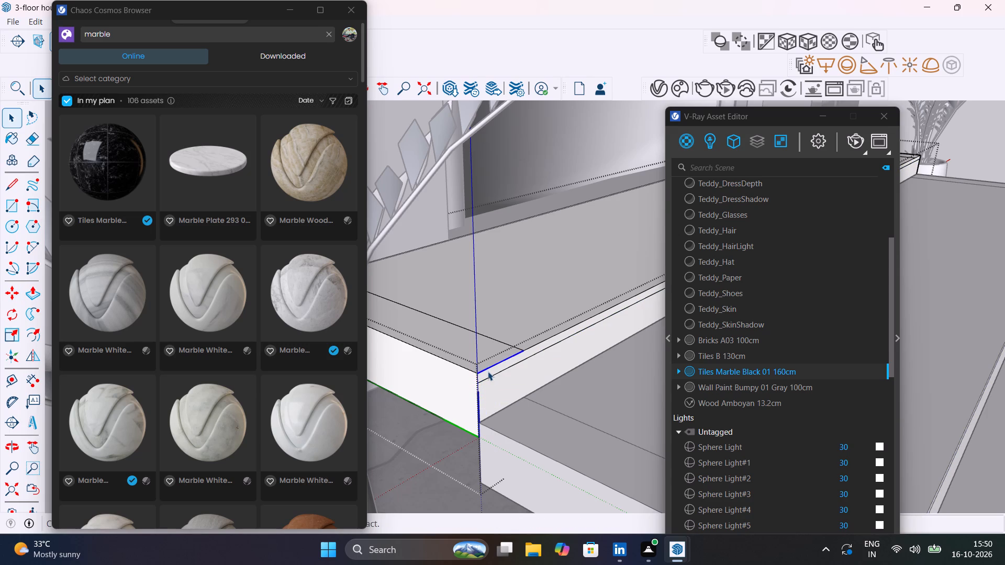
{"action": "left_click", "coordinate": [494, 371]}
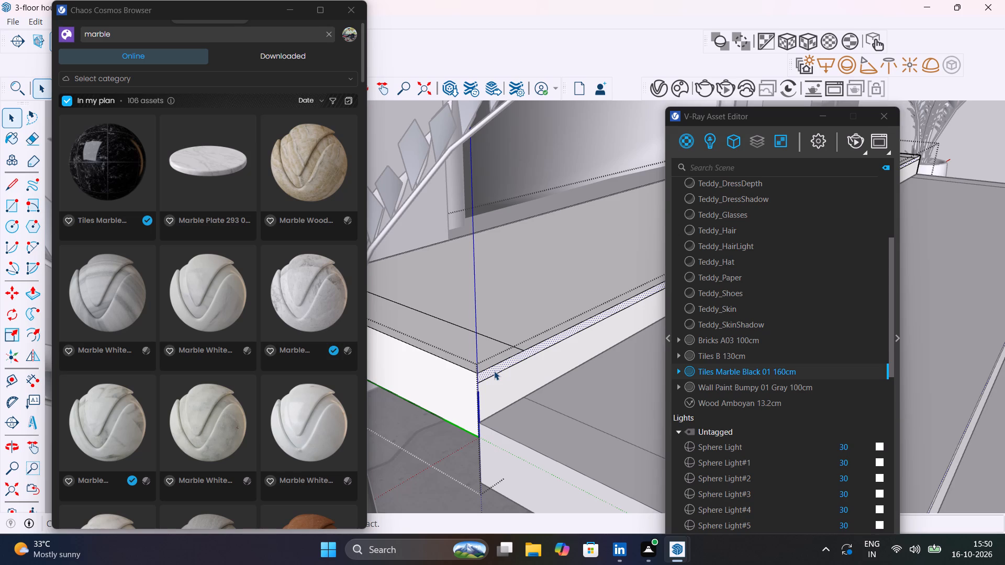
{"action": "key", "text": "p"}
{"action": "left_click", "coordinate": [494, 371]}
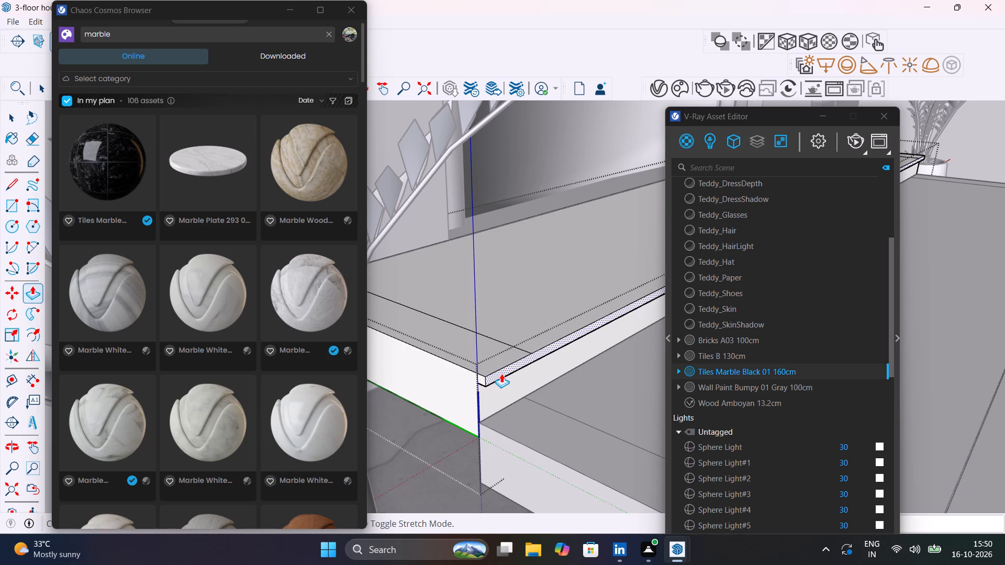
{"action": "type", "text": "1\""}
{"action": "key", "text": "Return"}
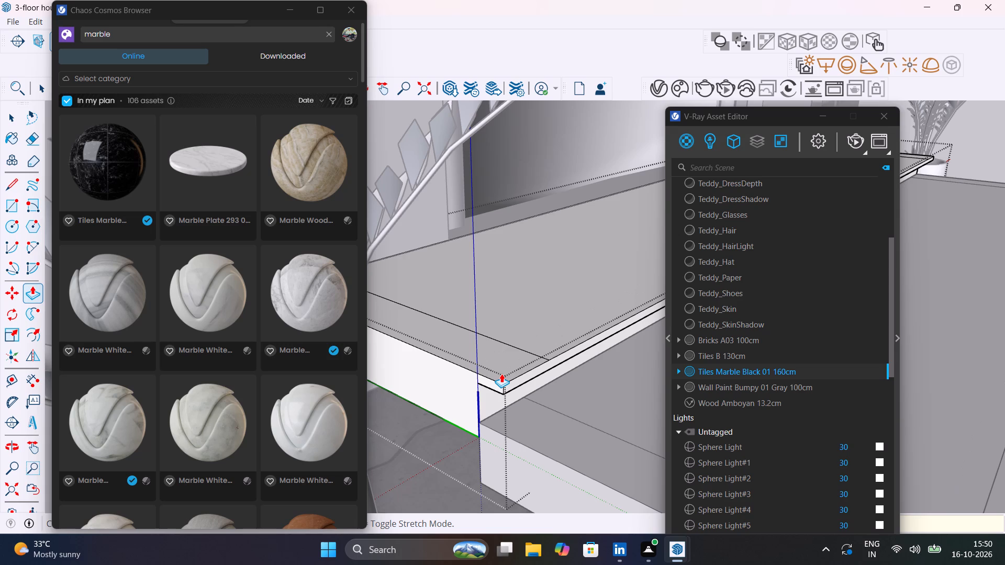
{"action": "type", "text": "0.5\""}
{"action": "key", "text": "Return"}
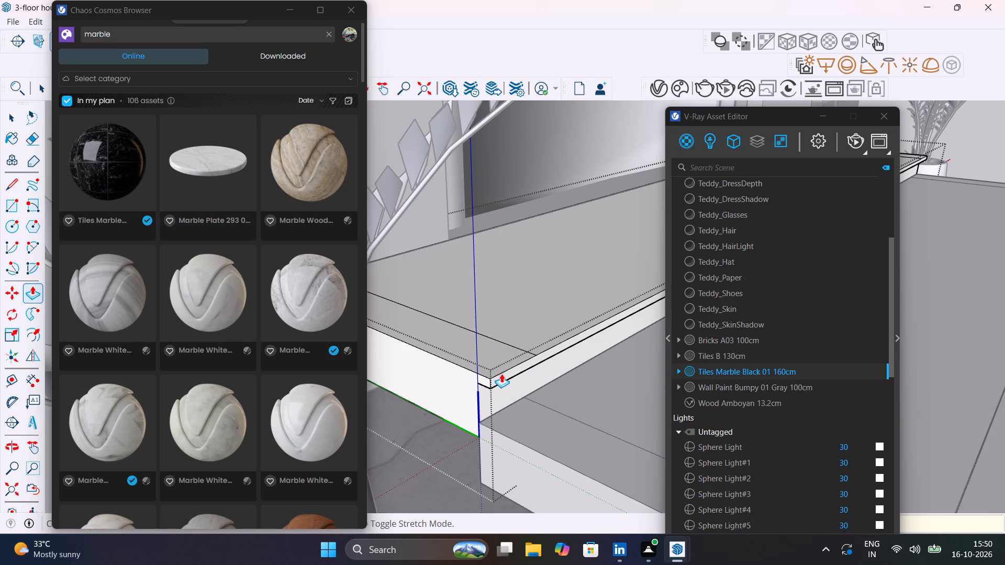
{"action": "key", "text": "space"}
{"action": "scroll", "coordinate": [501, 374], "scroll_direction": "down", "scroll_amount": 17}
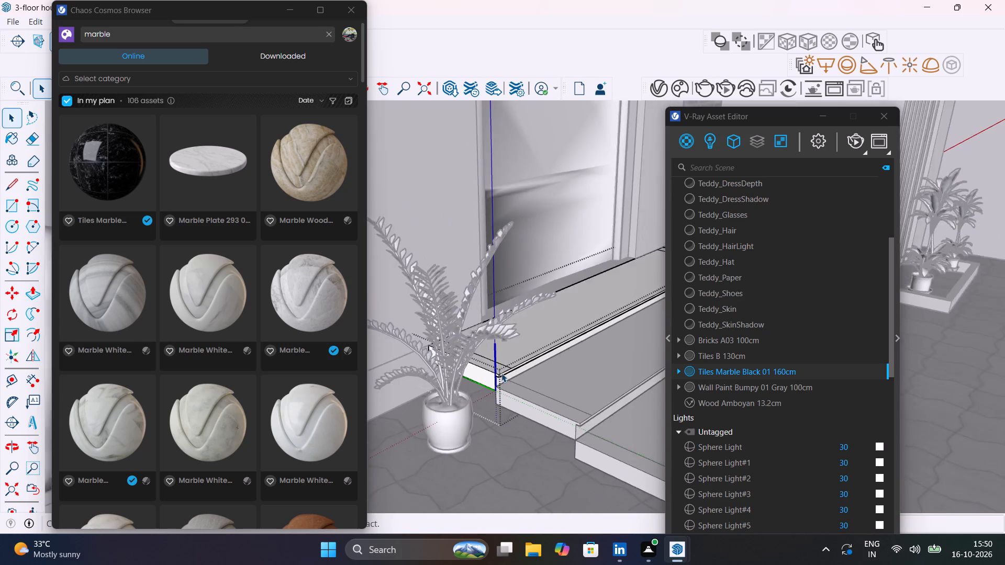
{"action": "scroll", "coordinate": [501, 373], "scroll_direction": "down", "scroll_amount": 4}
{"action": "left_click", "coordinate": [937, 362]}
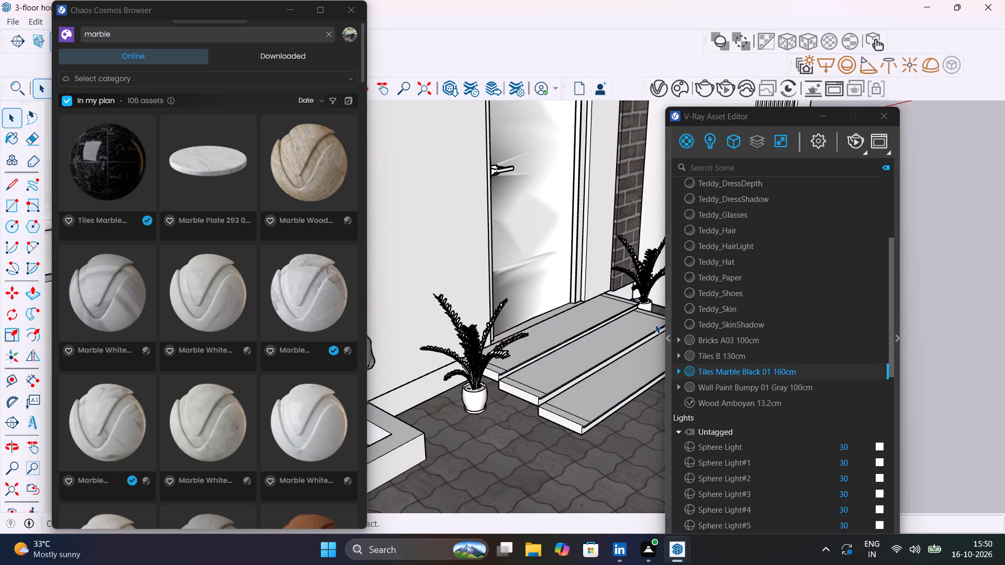
Apply the Tiles Marble Black 01 160cm material to the main tread faces of the entrance steps.
{"action": "scroll", "coordinate": [598, 322], "scroll_direction": "up", "scroll_amount": 6}
{"action": "middle_click", "coordinate": [591, 334]}
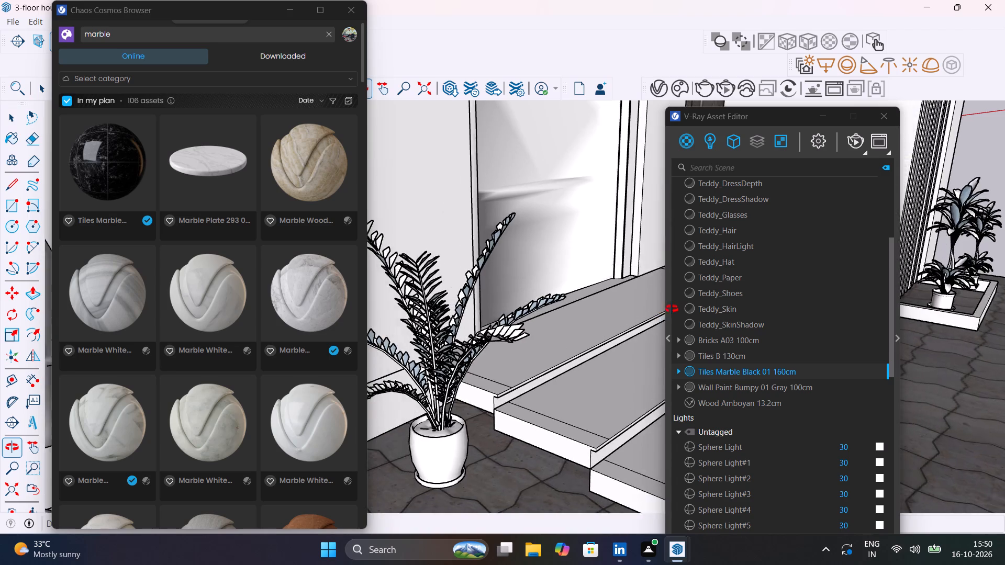
{"action": "left_click", "coordinate": [590, 337]}
{"action": "scroll", "coordinate": [590, 337], "scroll_direction": "down", "scroll_amount": 5}
{"action": "double_click", "coordinate": [590, 336]}
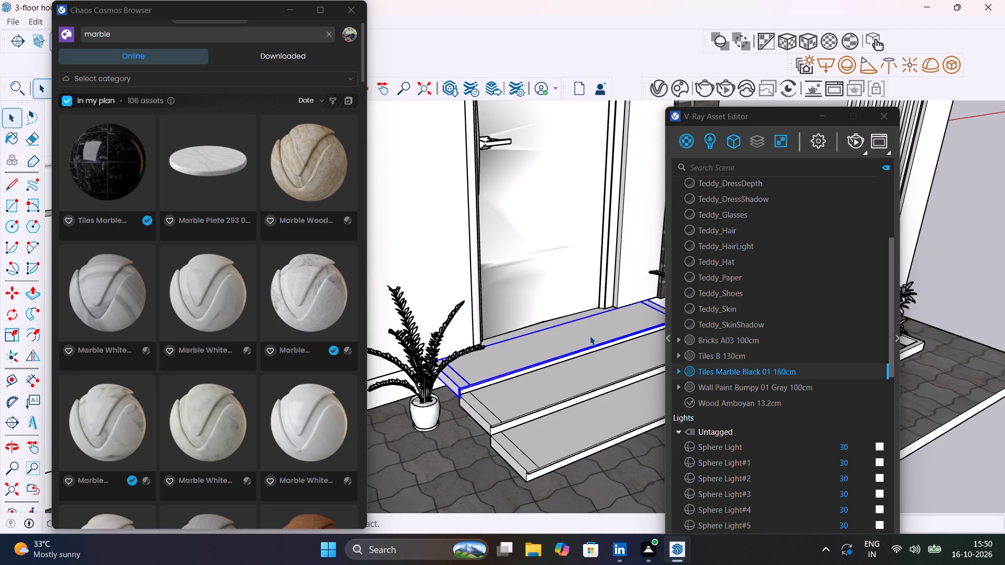
{"action": "left_click", "coordinate": [590, 336]}
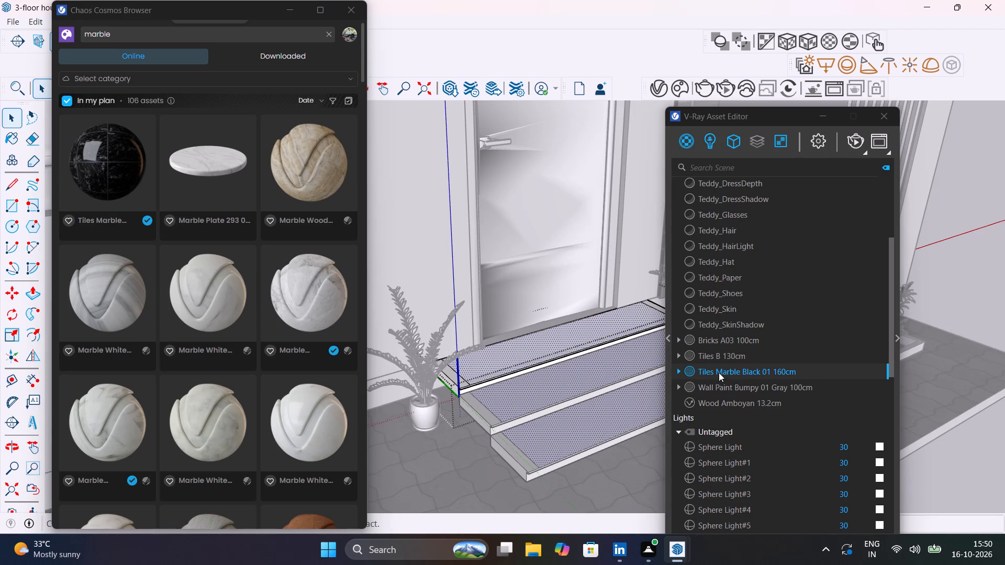
{"action": "right_click", "coordinate": [719, 371]}
{"action": "left_click", "coordinate": [760, 227]}
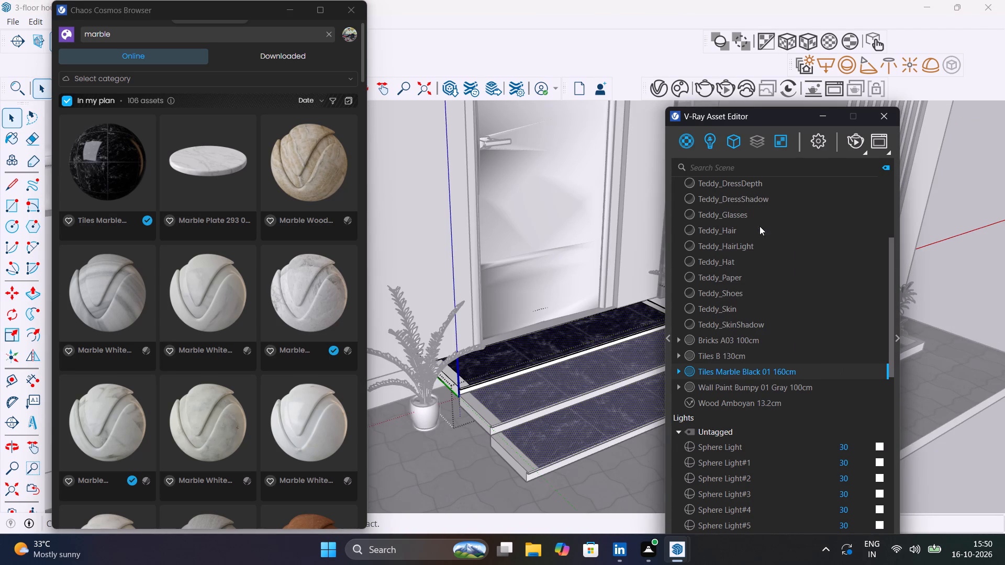
Apply the Tiles Marble Black 01 160cm material to the front riser faces below the nosings.
{"action": "scroll", "coordinate": [520, 380], "scroll_direction": "up", "scroll_amount": 8}
{"action": "middle_click_drag", "start_coordinate": [513, 383], "coordinate": [543, 358]}
{"action": "scroll", "coordinate": [544, 359], "scroll_direction": "up", "scroll_amount": 1}
{"action": "left_click", "coordinate": [517, 348]}
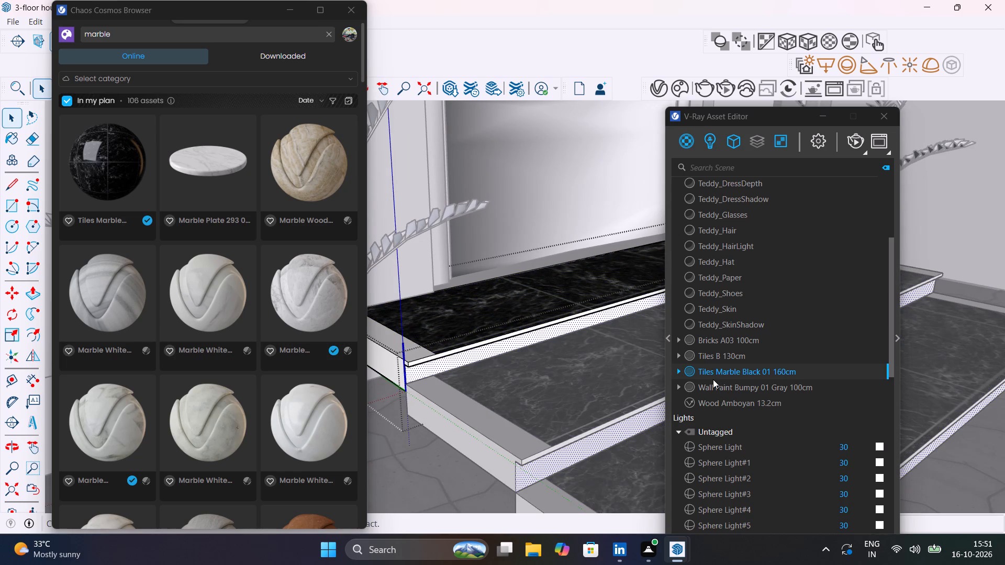
{"action": "right_click", "coordinate": [714, 376]}
{"action": "left_click", "coordinate": [752, 234]}
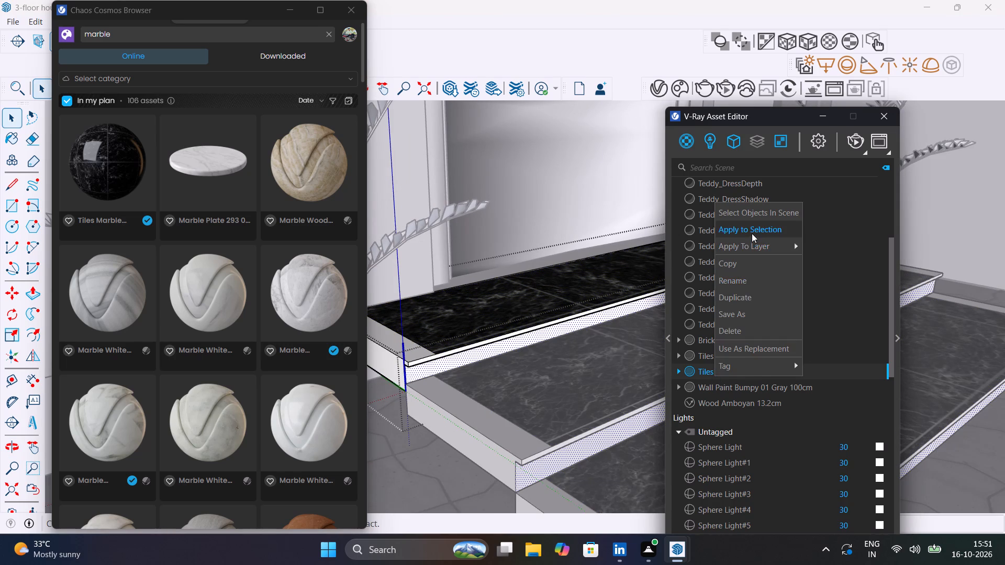
Import the Marble White 602 38.29cm material from Cosmos and apply it to the treads' near end strips.
{"action": "scroll", "coordinate": [595, 435], "scroll_direction": "down", "scroll_amount": 4}
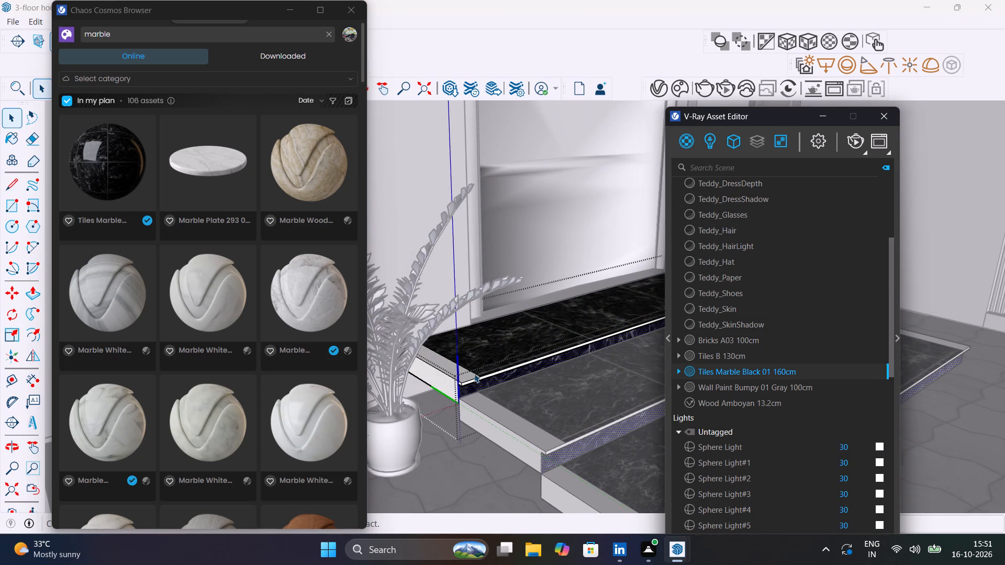
{"action": "scroll", "coordinate": [474, 373], "scroll_direction": "up", "scroll_amount": 4}
{"action": "key", "text": "space"}
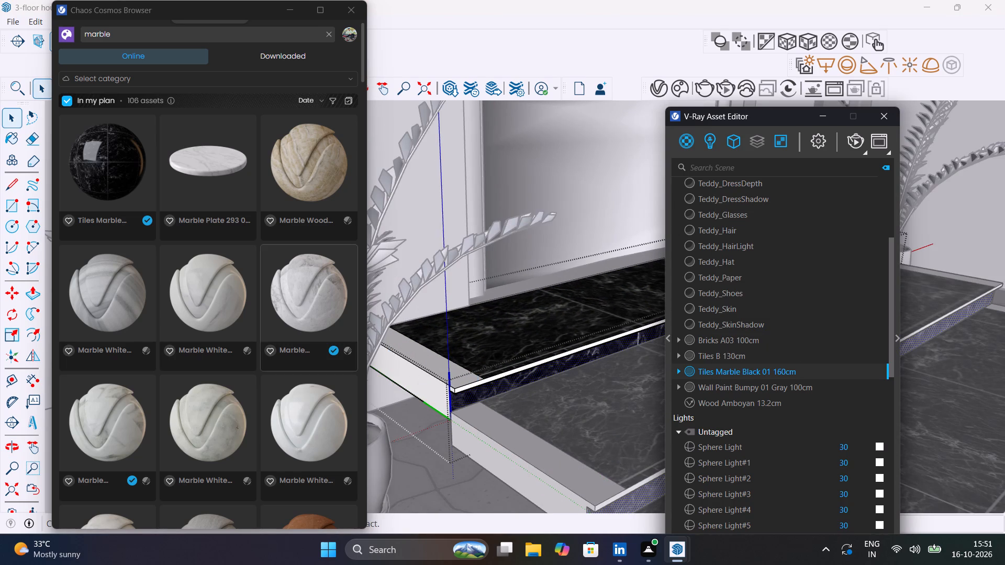
{"action": "left_click", "coordinate": [321, 302]}
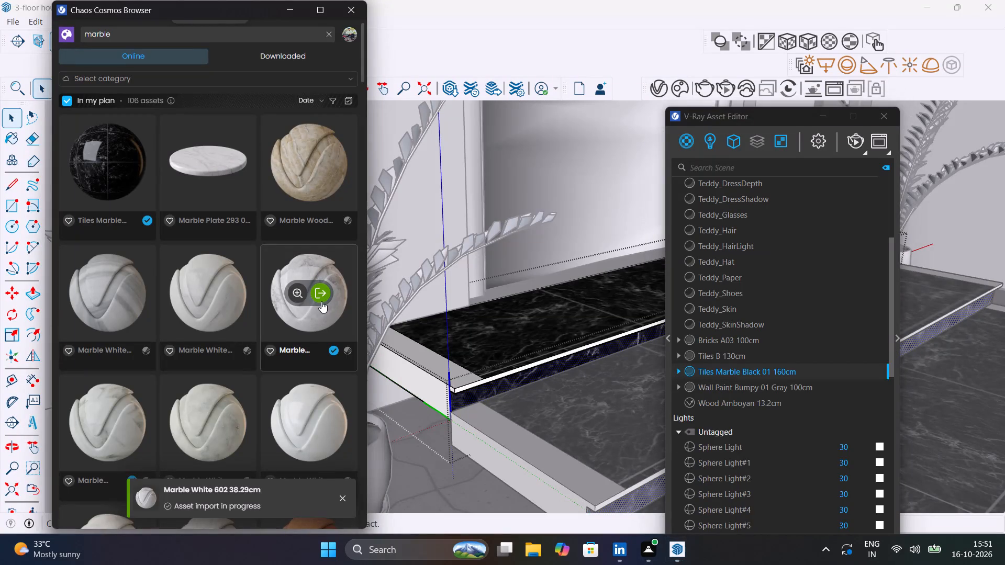
{"action": "left_click", "coordinate": [423, 364]}
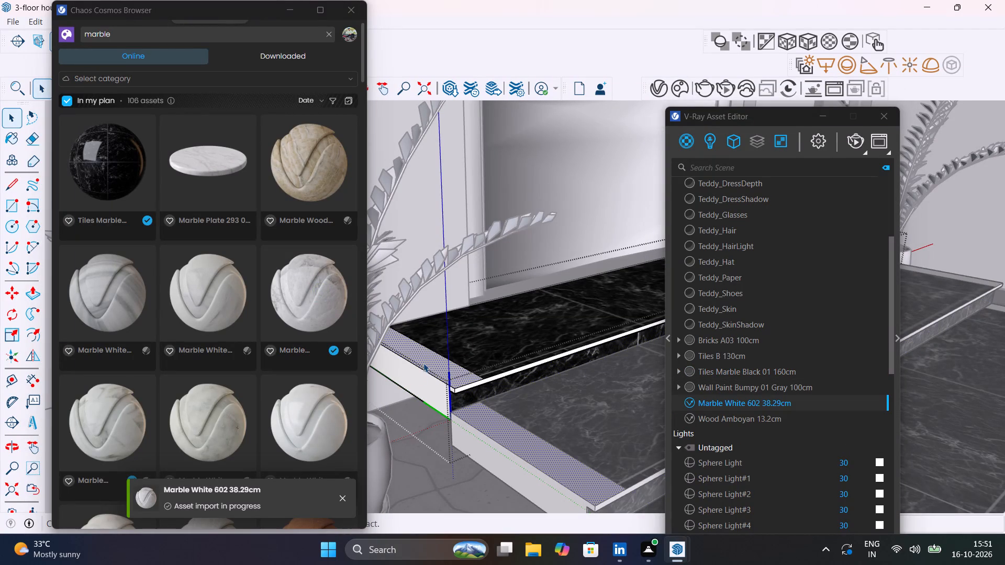
{"action": "right_click", "coordinate": [775, 402]}
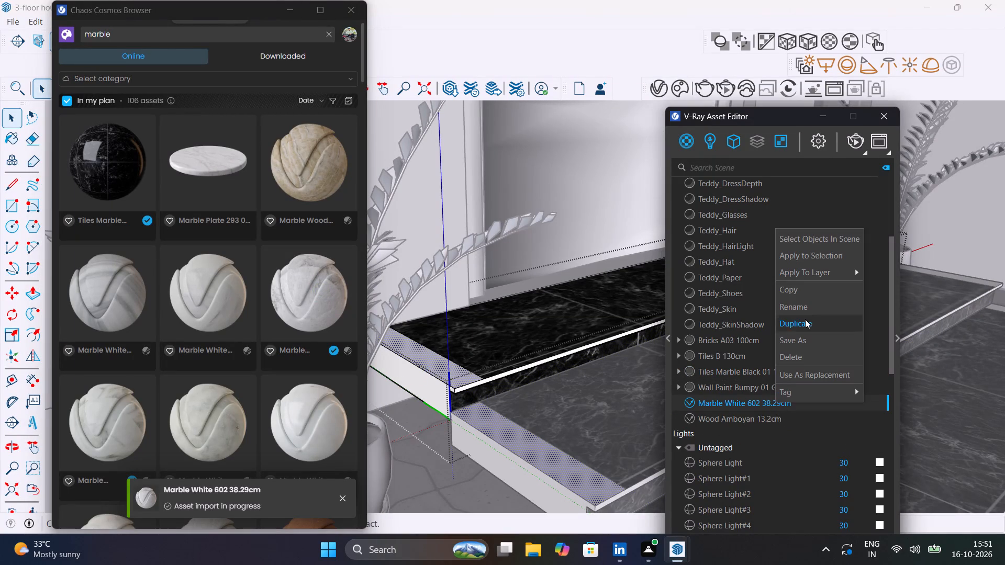
{"action": "left_click", "coordinate": [805, 255]}
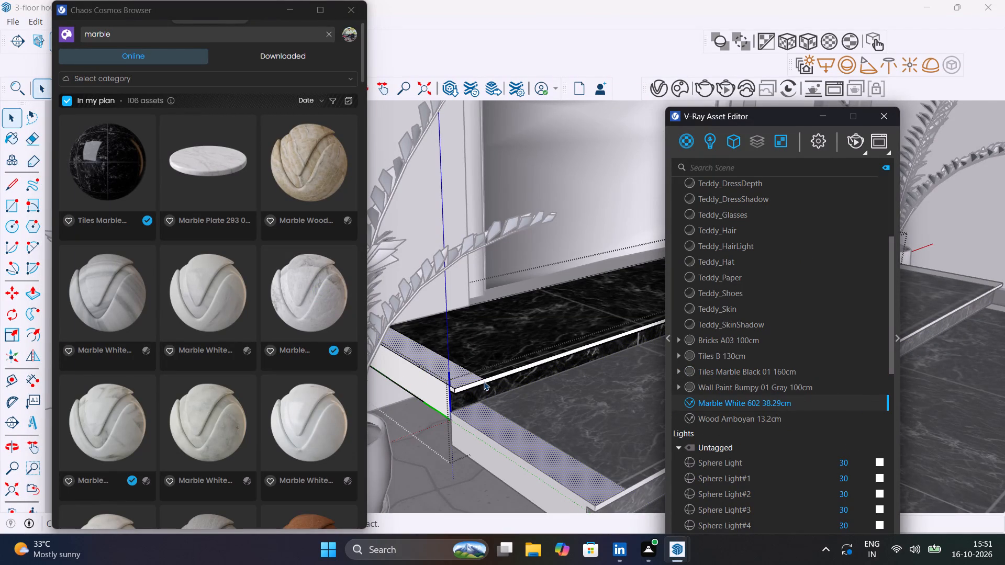
Apply the Marble White 602 38.29cm material to the narrow front nosing faces of the entrance steps.
{"action": "scroll", "coordinate": [484, 381], "scroll_direction": "up", "scroll_amount": 5}
{"action": "left_click", "coordinate": [484, 382]}
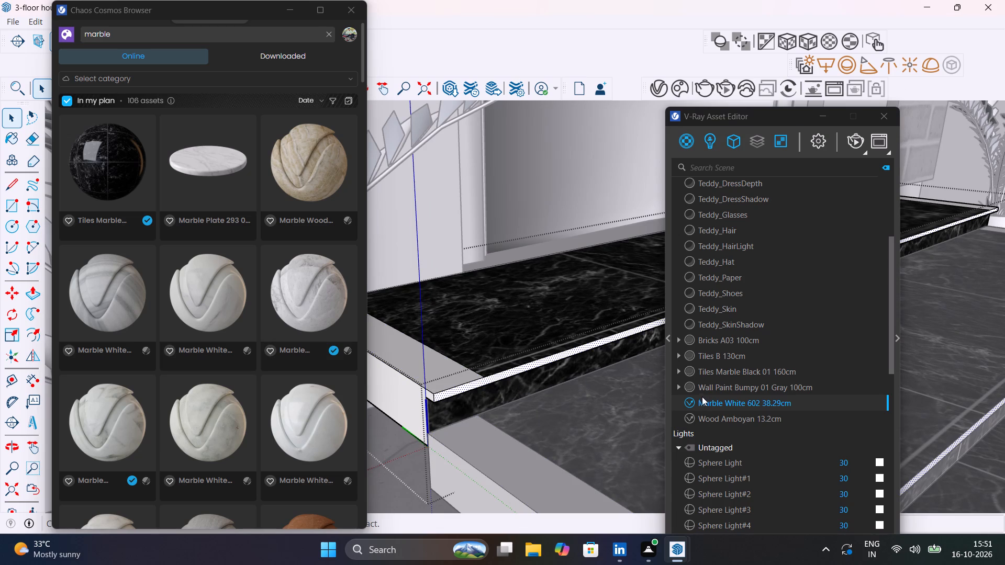
{"action": "right_click", "coordinate": [703, 399]}
{"action": "left_click", "coordinate": [762, 253]}
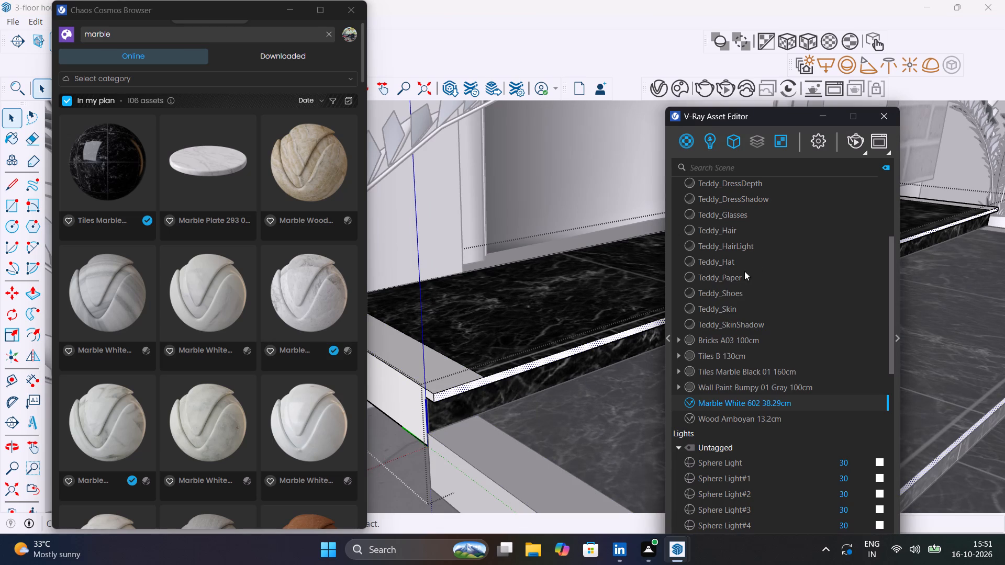
{"action": "scroll", "coordinate": [661, 320], "scroll_direction": "down", "scroll_amount": 12}
{"action": "left_click", "coordinate": [941, 275]}
{"action": "scroll", "coordinate": [918, 312], "scroll_direction": "down", "scroll_amount": 5}
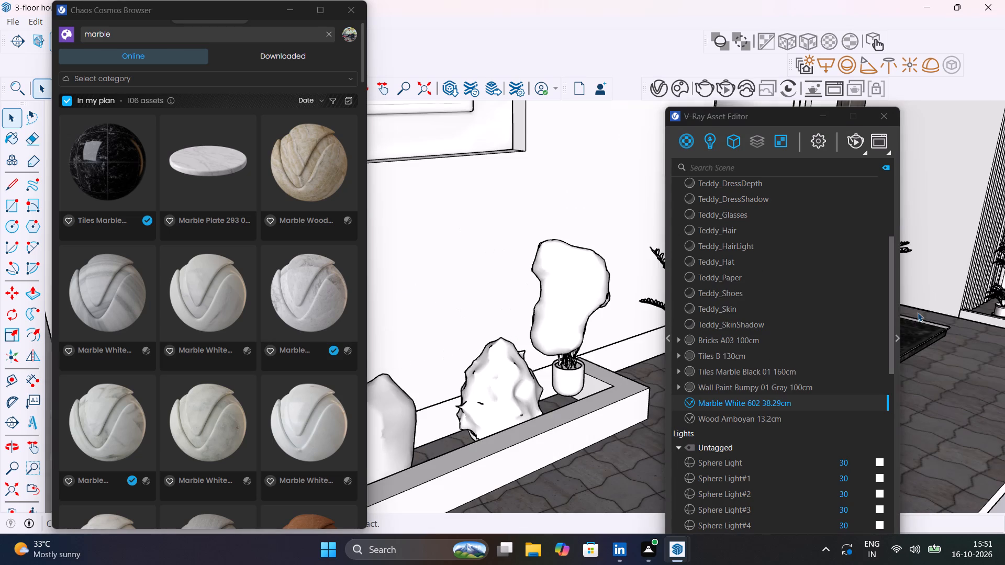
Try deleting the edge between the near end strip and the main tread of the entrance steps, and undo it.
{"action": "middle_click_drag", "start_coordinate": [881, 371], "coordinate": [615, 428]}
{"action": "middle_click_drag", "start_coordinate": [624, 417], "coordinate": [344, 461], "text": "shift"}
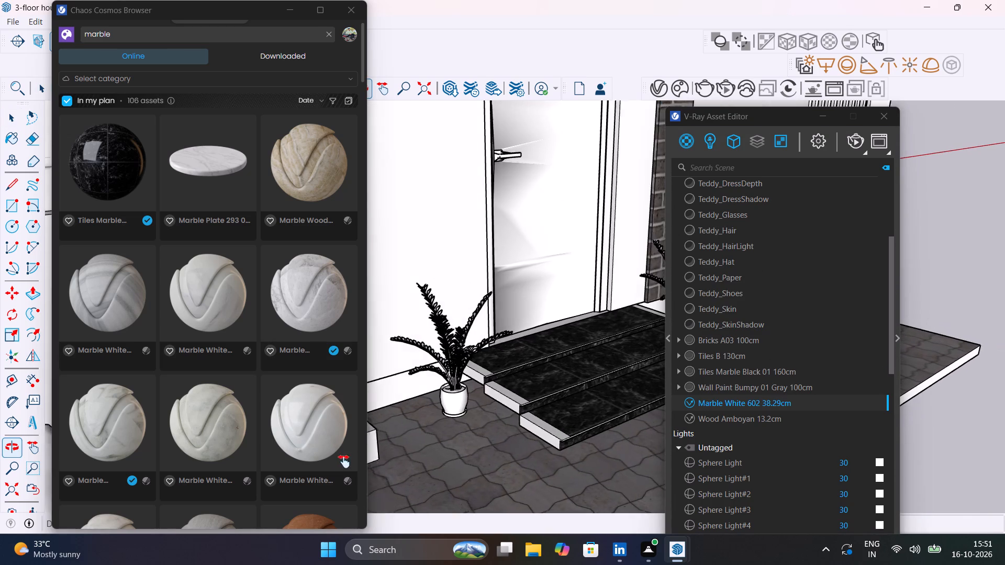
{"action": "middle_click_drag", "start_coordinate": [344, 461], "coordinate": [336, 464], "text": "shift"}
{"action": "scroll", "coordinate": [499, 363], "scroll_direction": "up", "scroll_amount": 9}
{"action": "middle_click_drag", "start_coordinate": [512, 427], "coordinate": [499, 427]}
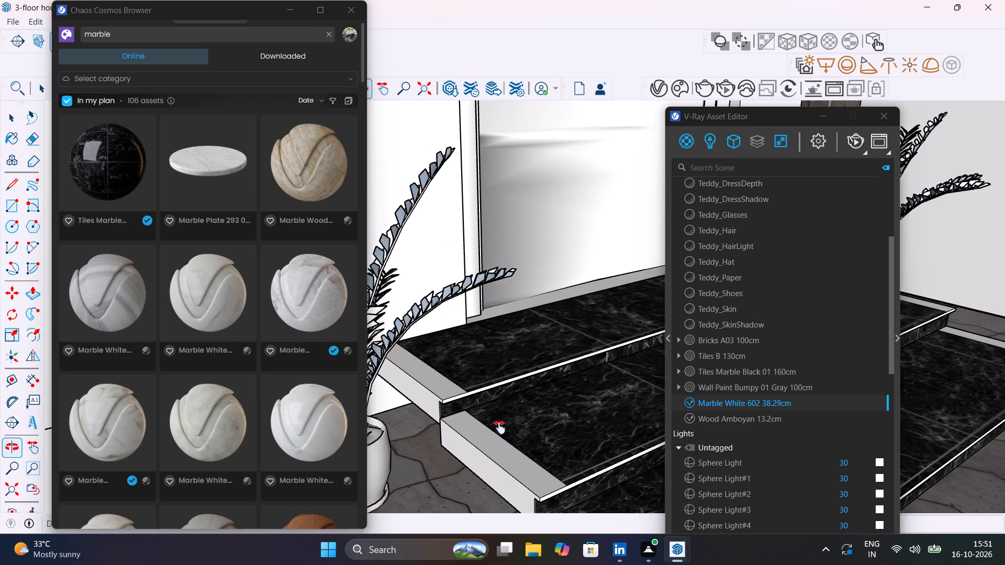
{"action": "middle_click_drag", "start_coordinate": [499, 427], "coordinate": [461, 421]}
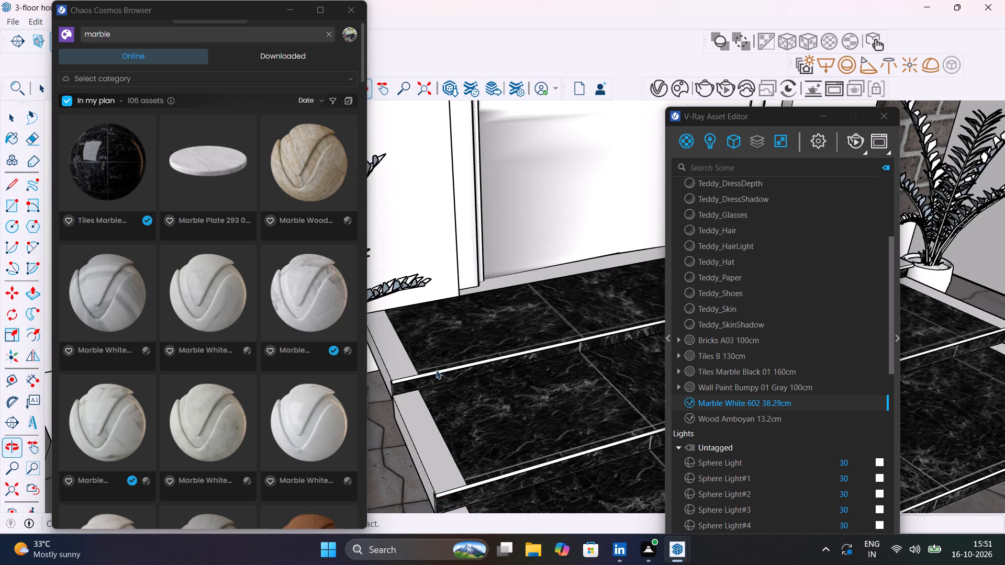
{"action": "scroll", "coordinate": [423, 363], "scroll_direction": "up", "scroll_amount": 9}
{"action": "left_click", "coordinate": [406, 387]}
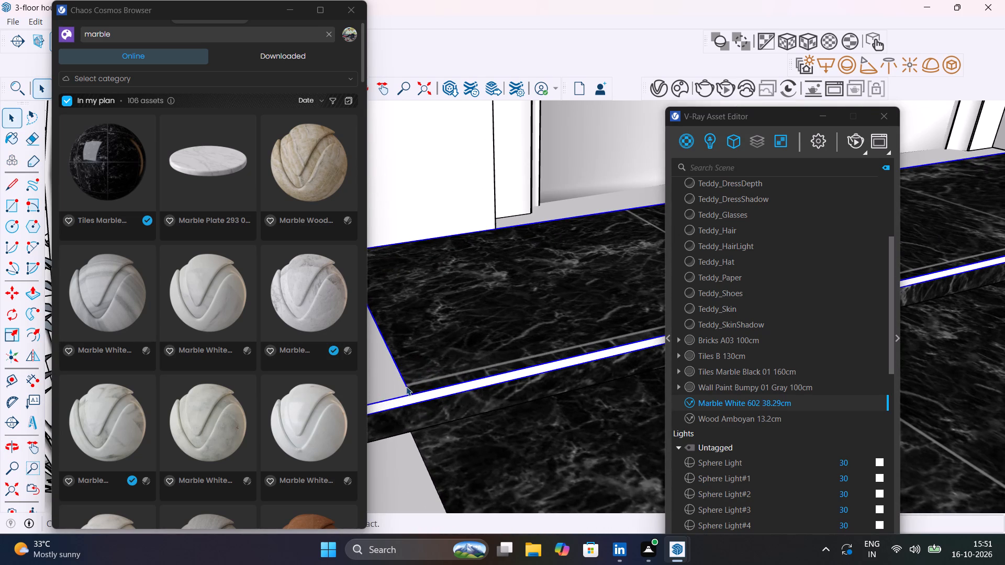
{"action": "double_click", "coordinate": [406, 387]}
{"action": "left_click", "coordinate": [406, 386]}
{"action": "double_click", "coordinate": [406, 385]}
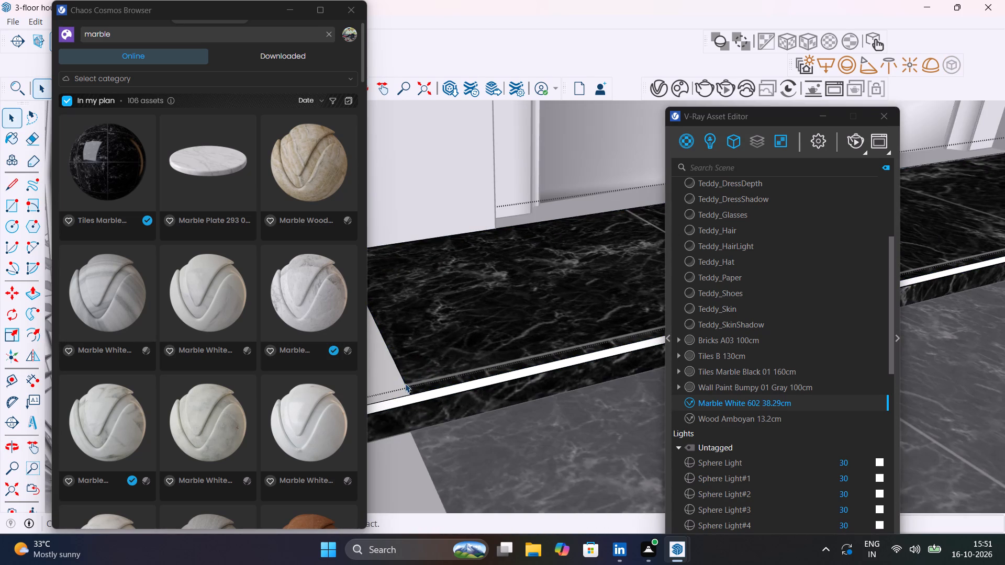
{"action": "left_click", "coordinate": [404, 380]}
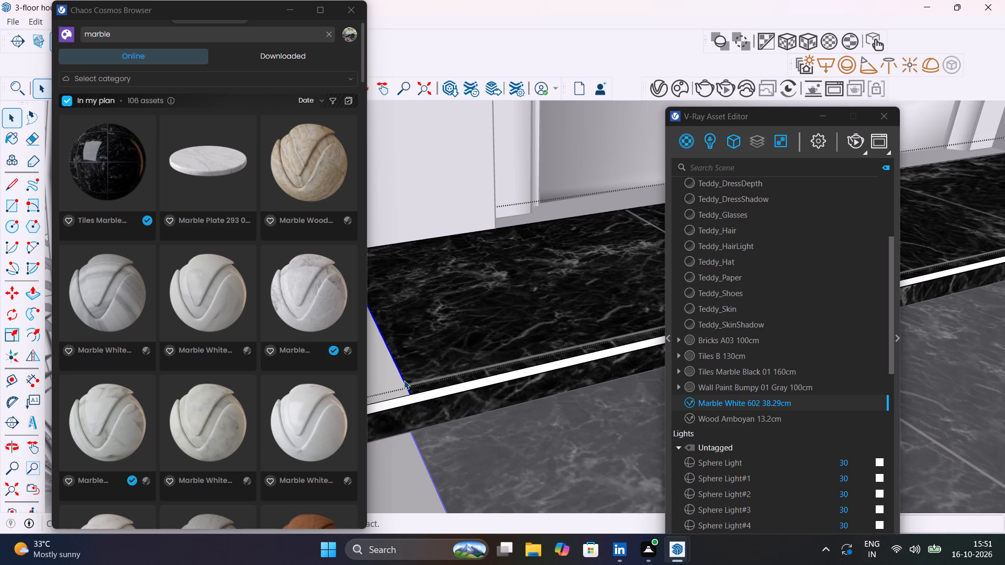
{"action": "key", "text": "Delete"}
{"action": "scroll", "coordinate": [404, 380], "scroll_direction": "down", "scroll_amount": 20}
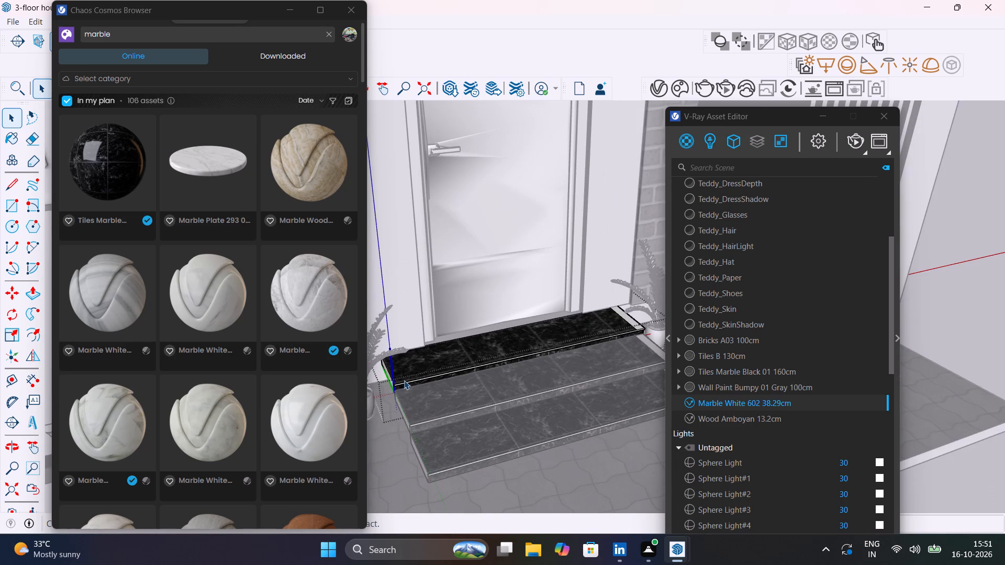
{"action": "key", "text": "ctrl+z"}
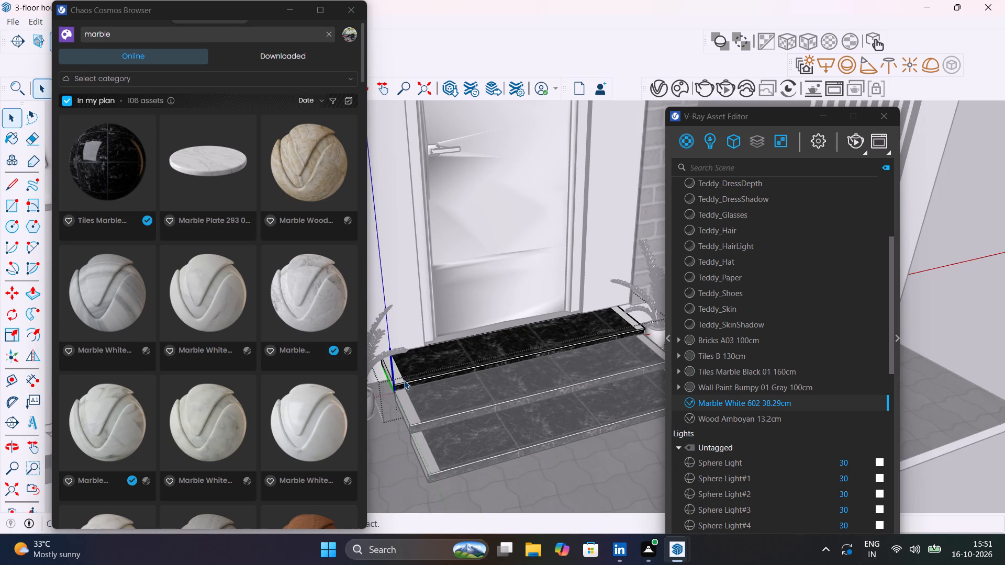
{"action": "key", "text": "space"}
Leave the entrance step group and review the whole front elevation of the three-floor house.
{"action": "scroll", "coordinate": [404, 380], "scroll_direction": "down", "scroll_amount": 13}
{"action": "left_click", "coordinate": [638, 392]}
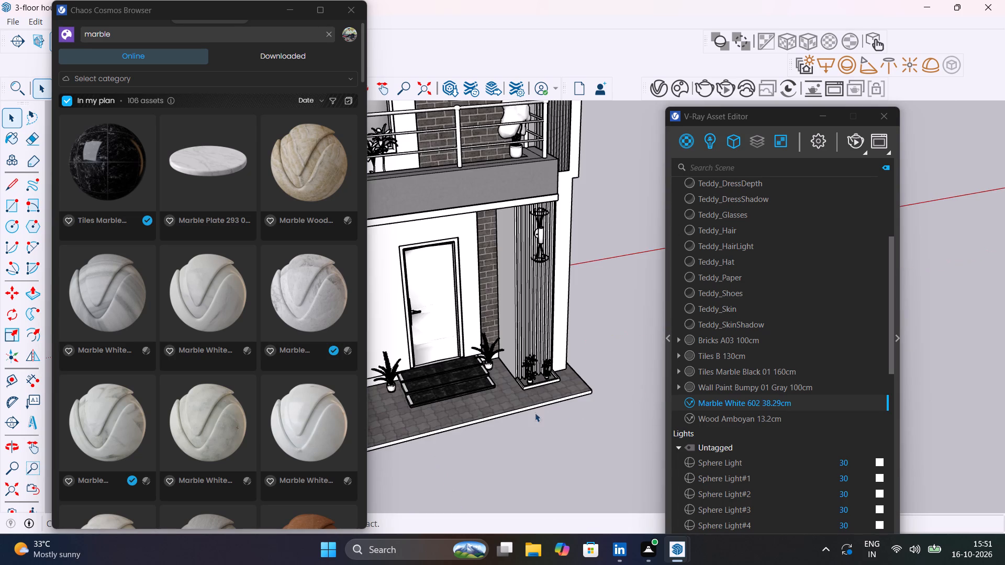
{"action": "middle_click_drag", "start_coordinate": [515, 397], "coordinate": [475, 327], "text": "shift"}
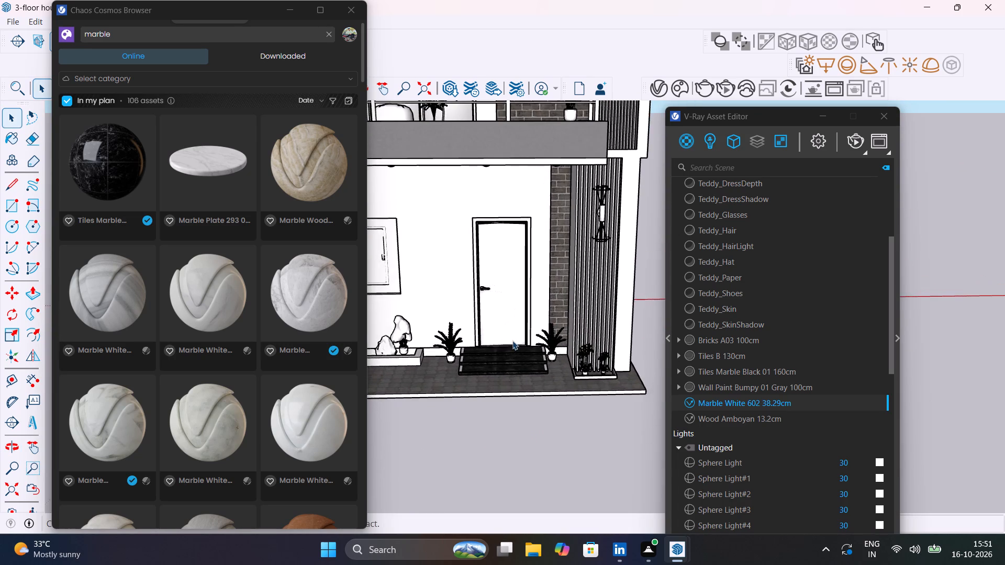
{"action": "scroll", "coordinate": [512, 341], "scroll_direction": "down", "scroll_amount": 7}
{"action": "middle_click_drag", "start_coordinate": [518, 382], "coordinate": [527, 388], "text": "shift"}
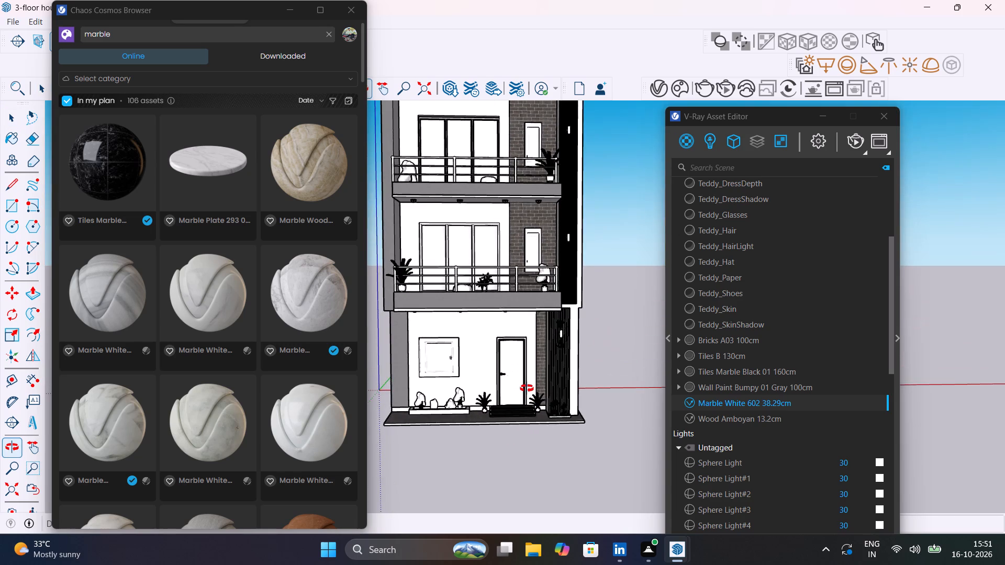
{"action": "middle_click_drag", "start_coordinate": [527, 388], "coordinate": [521, 451], "text": "shift"}
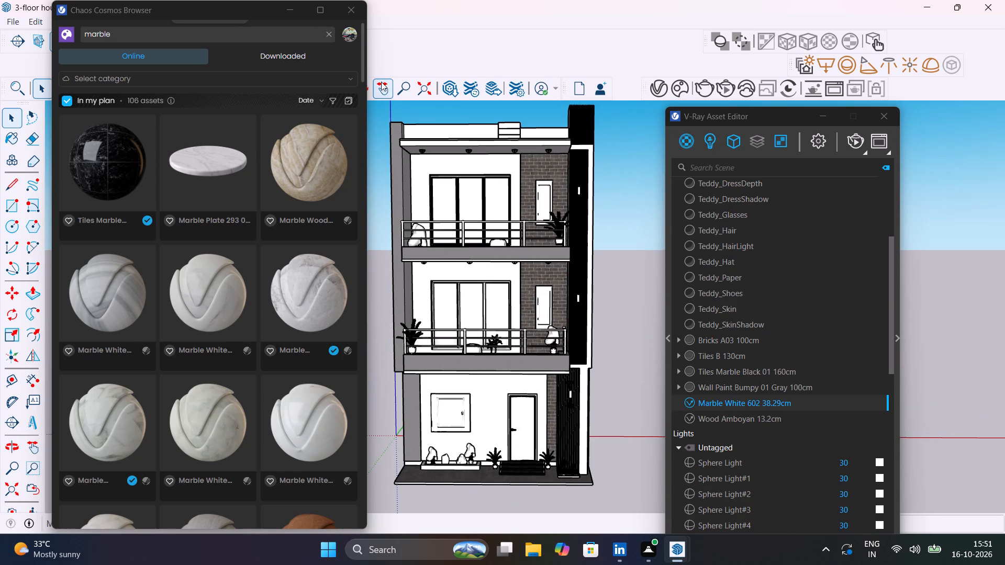
Open the top roof slab for editing and select its underside face above the uppermost balcony.
{"action": "left_click", "coordinate": [355, 6]}
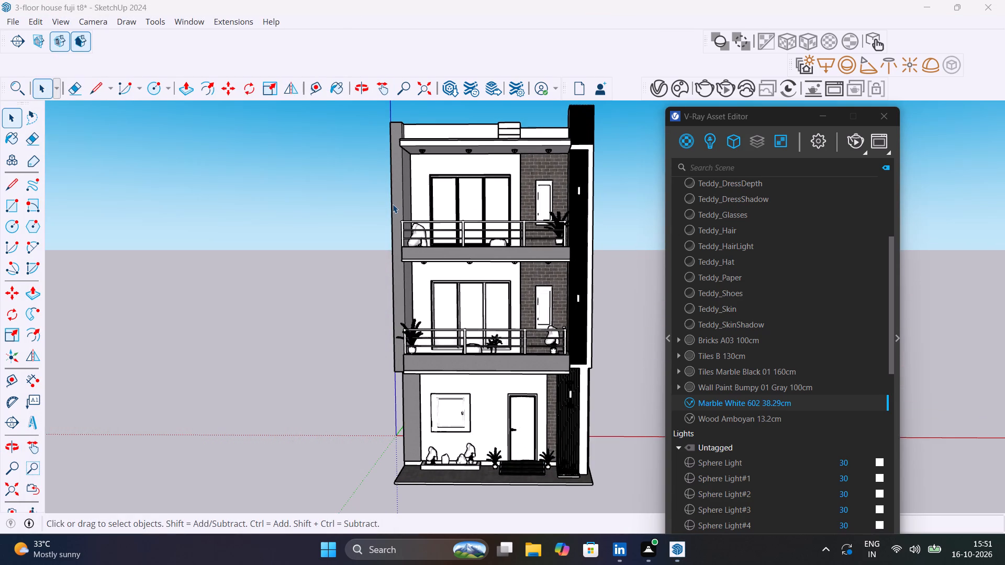
{"action": "scroll", "coordinate": [442, 135], "scroll_direction": "up", "scroll_amount": 9}
{"action": "middle_click_drag", "start_coordinate": [450, 169], "coordinate": [453, 167]}
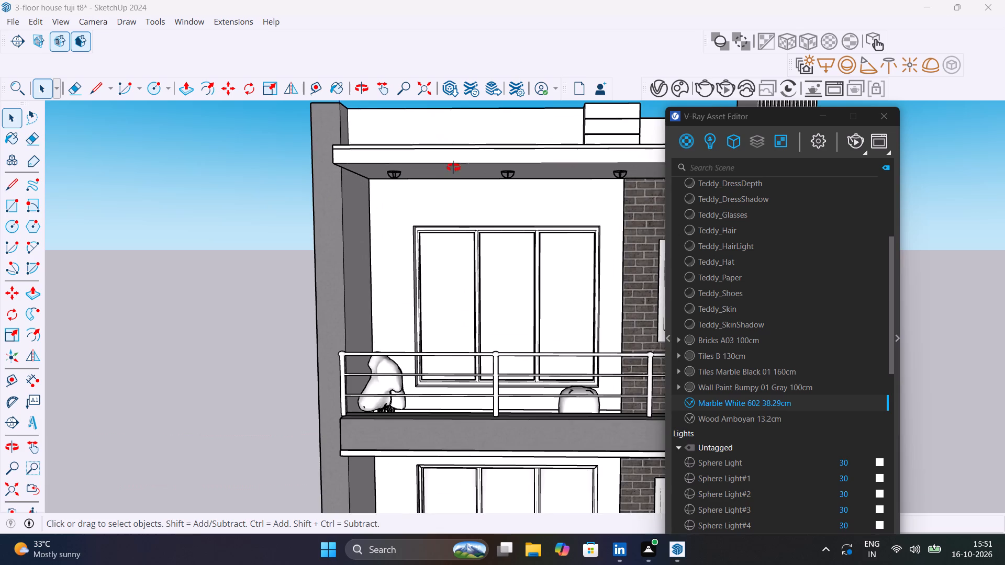
{"action": "middle_click_drag", "start_coordinate": [453, 167], "coordinate": [538, 125]}
{"action": "left_click", "coordinate": [407, 171]}
{"action": "double_click", "coordinate": [407, 171]}
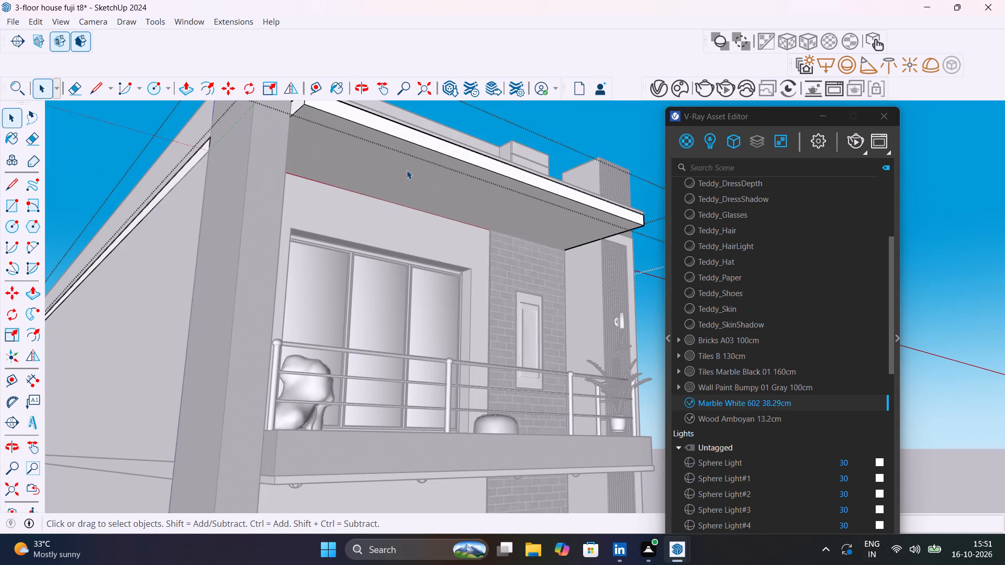
{"action": "left_click", "coordinate": [407, 170]}
{"action": "left_click", "coordinate": [407, 170]}
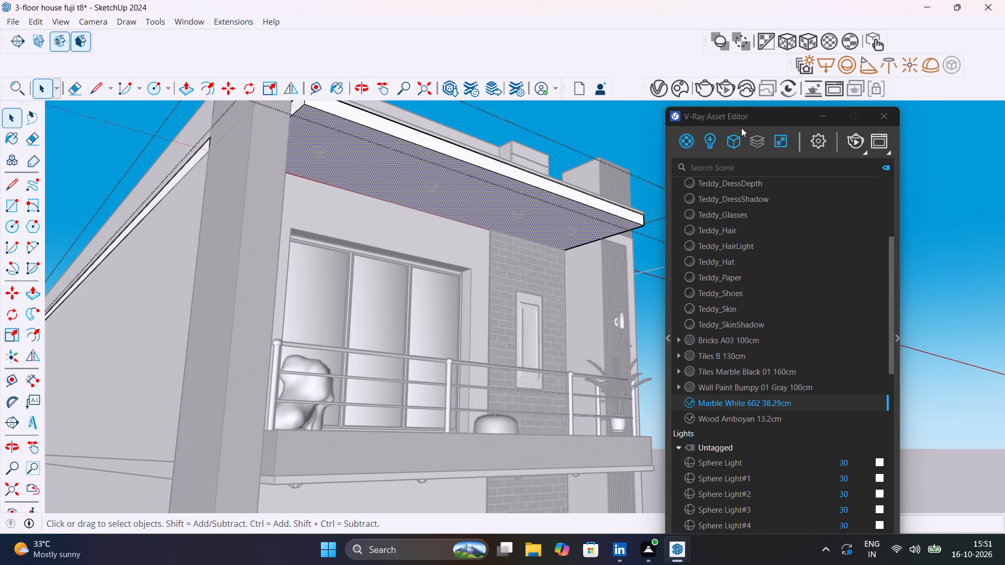
Search the Cosmos asset library for wood.
{"action": "left_click", "coordinate": [675, 89]}
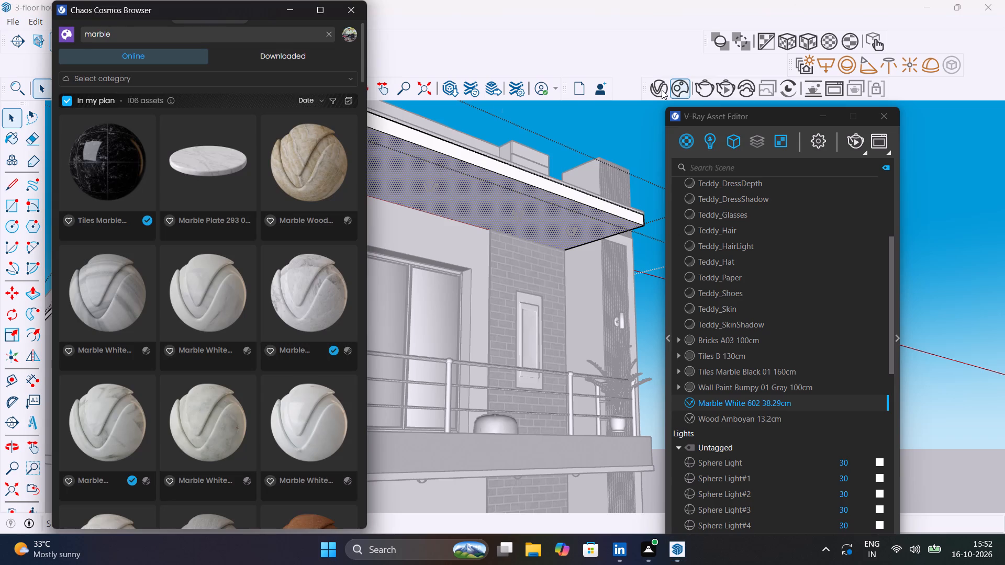
{"action": "left_click", "coordinate": [284, 34]}
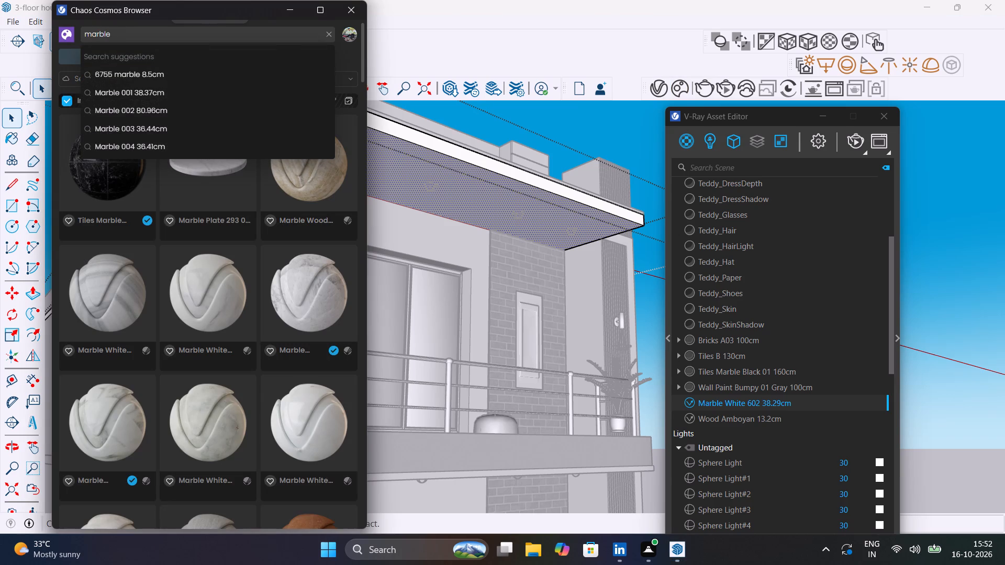
{"action": "key", "text": "BackSpace"}
{"action": "key", "text": "BackSpace"}
{"action": "key", "text": "BackSpace"}
{"action": "key", "text": "BackSpace"}
{"action": "key", "text": "BackSpace"}
{"action": "key", "text": "BackSpace"}
{"action": "key", "text": "BackSpace"}
{"action": "key", "text": "BackSpace"}
{"action": "key", "text": "BackSpace"}
{"action": "key", "text": "BackSpace"}
{"action": "key", "text": "BackSpace"}
{"action": "type", "text": "WOO"}
{"action": "key", "text": "d"}
{"action": "key", "text": "Return"}
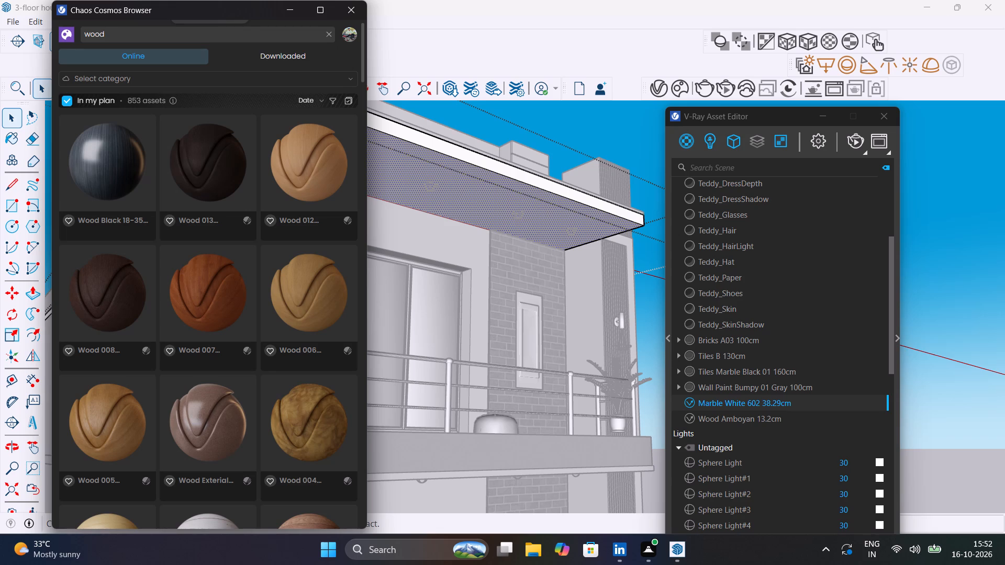
Browse the wood materials in Cosmos for a finish suited to the slab undersides.
{"action": "scroll", "coordinate": [253, 196], "scroll_direction": "down", "scroll_amount": 7}
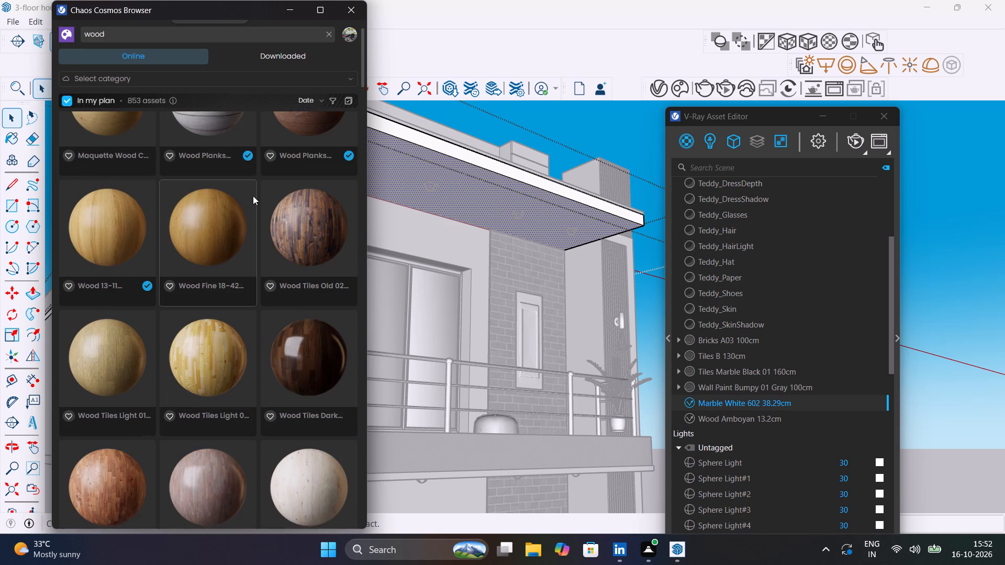
{"action": "scroll", "coordinate": [253, 196], "scroll_direction": "up", "scroll_amount": 1}
{"action": "scroll", "coordinate": [253, 196], "scroll_direction": "down", "scroll_amount": 2}
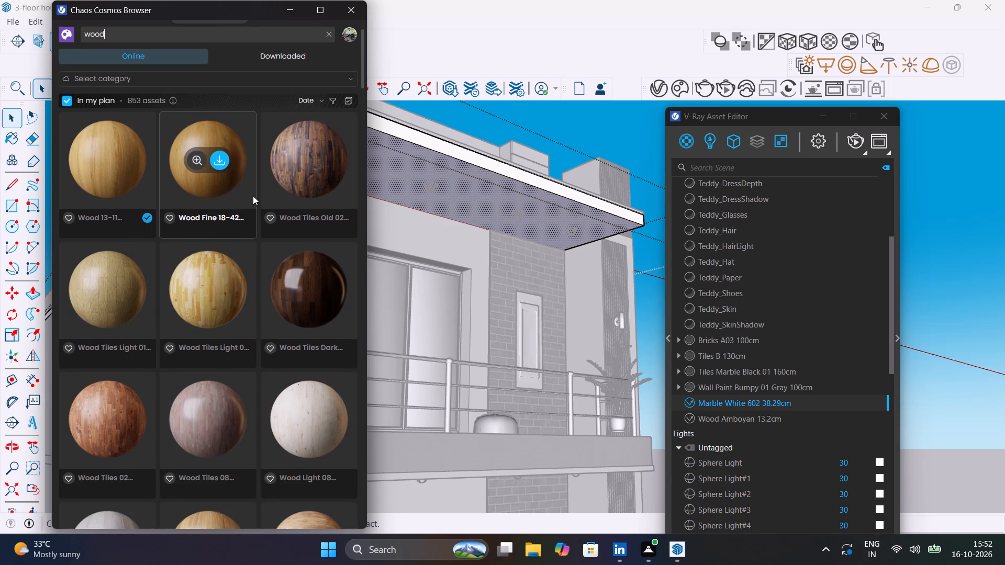
{"action": "scroll", "coordinate": [253, 196], "scroll_direction": "down", "scroll_amount": 7}
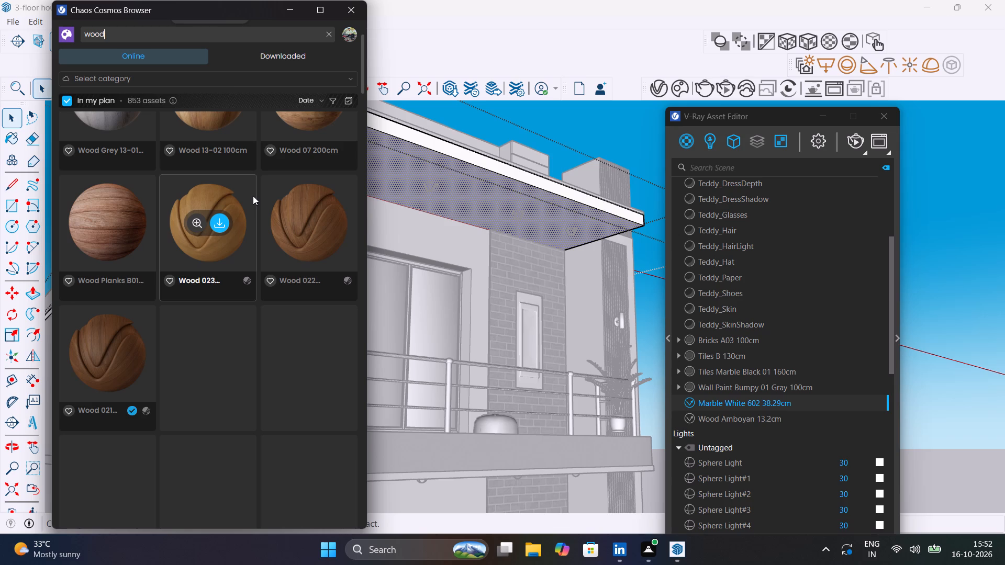
{"action": "scroll", "coordinate": [253, 196], "scroll_direction": "down", "scroll_amount": 4}
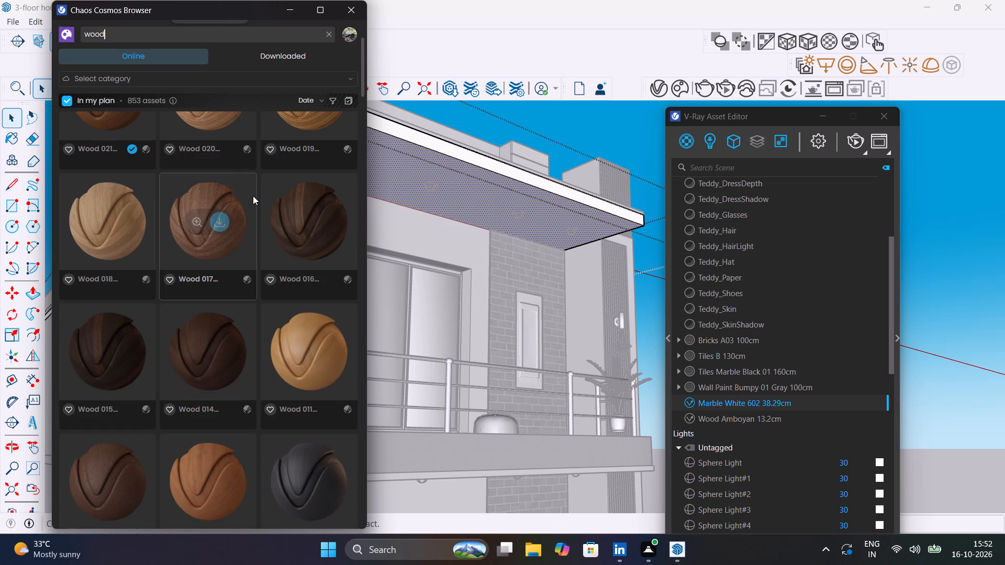
{"action": "scroll", "coordinate": [253, 196], "scroll_direction": "down", "scroll_amount": 4}
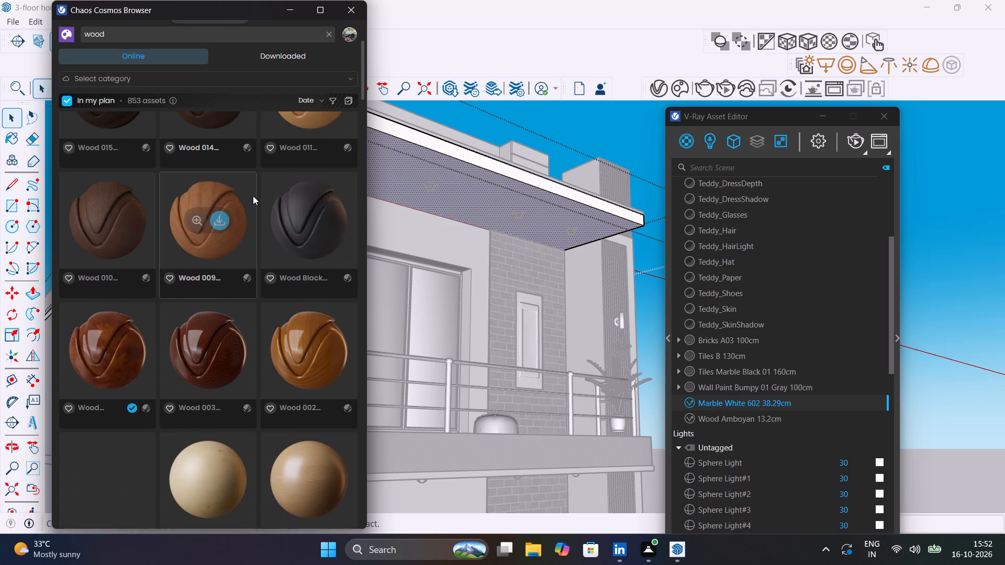
{"action": "scroll", "coordinate": [253, 196], "scroll_direction": "down", "scroll_amount": 8}
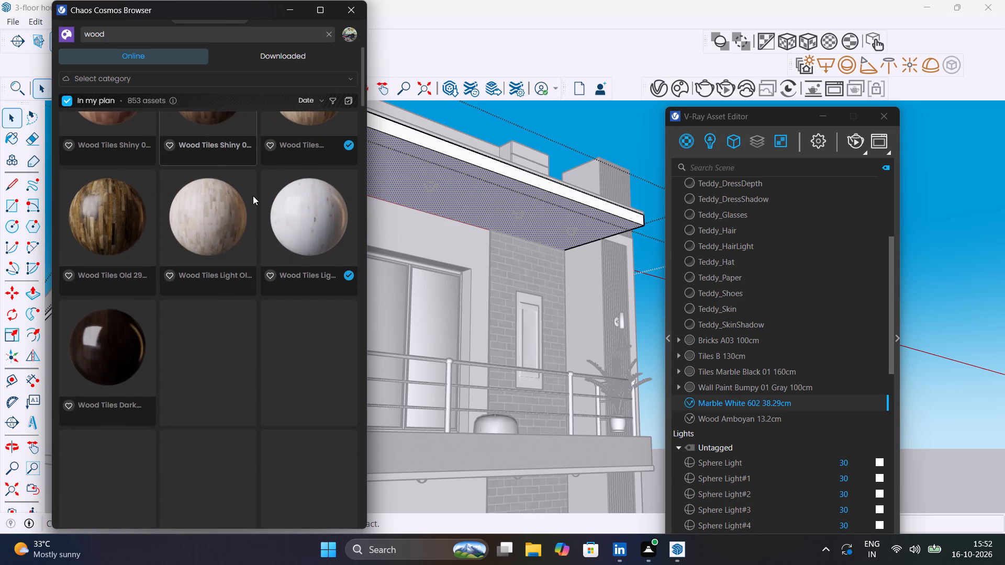
{"action": "scroll", "coordinate": [253, 196], "scroll_direction": "up", "scroll_amount": 5}
{"action": "scroll", "coordinate": [253, 196], "scroll_direction": "down", "scroll_amount": 7}
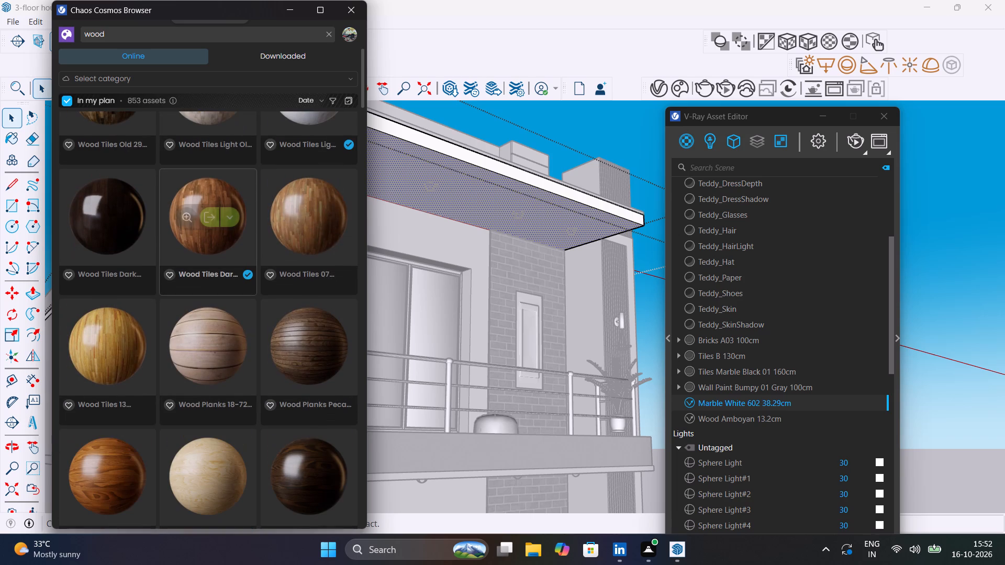
{"action": "scroll", "coordinate": [253, 196], "scroll_direction": "down", "scroll_amount": 2}
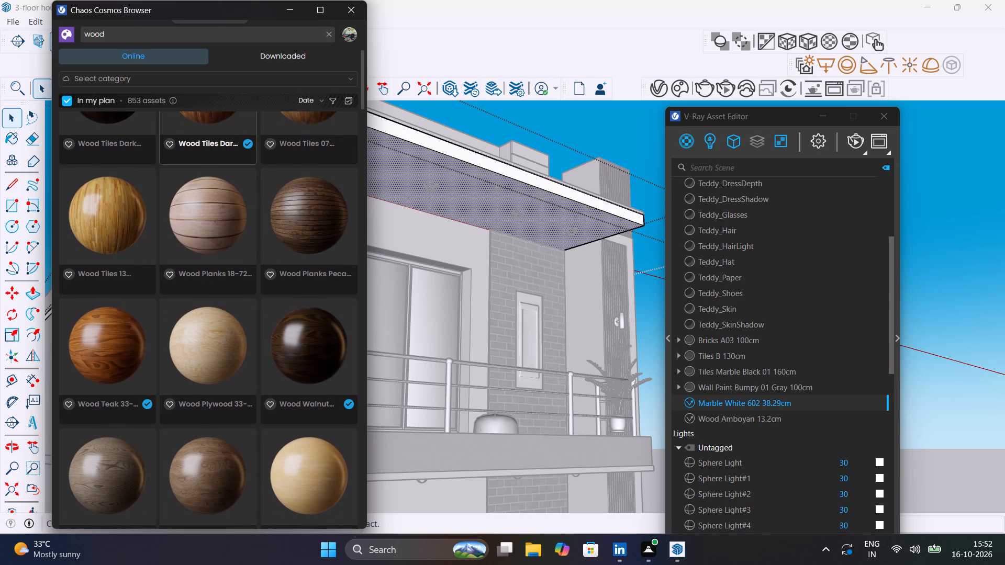
{"action": "scroll", "coordinate": [109, 347], "scroll_direction": "down", "scroll_amount": 4}
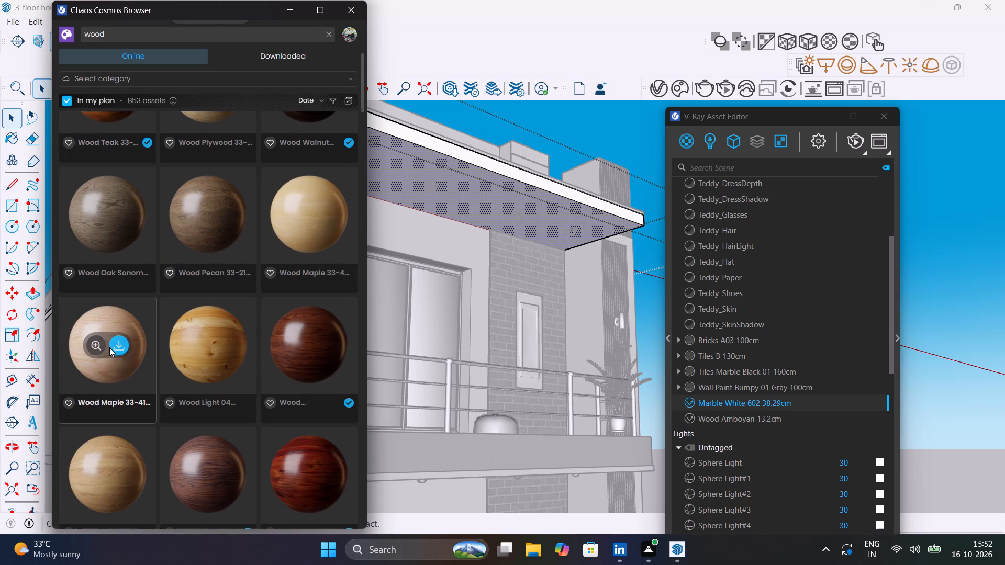
{"action": "scroll", "coordinate": [240, 410], "scroll_direction": "down", "scroll_amount": 4}
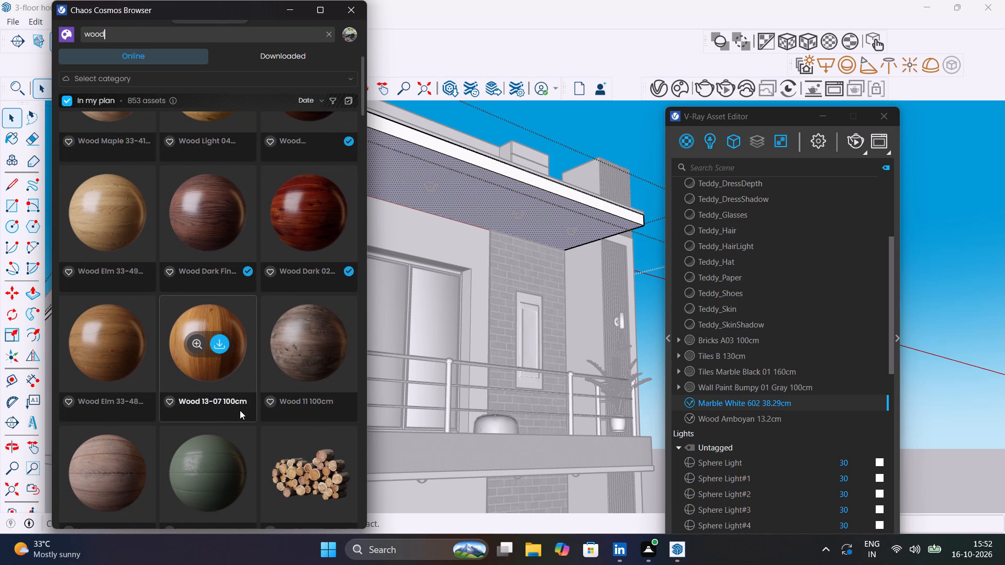
{"action": "scroll", "coordinate": [239, 410], "scroll_direction": "down", "scroll_amount": 4}
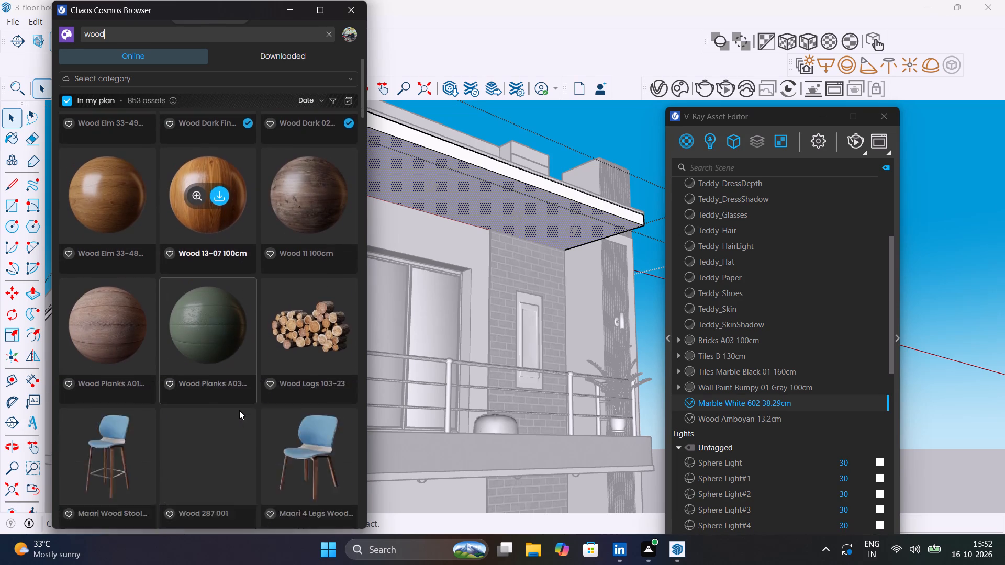
{"action": "scroll", "coordinate": [228, 389], "scroll_direction": "up", "scroll_amount": 4}
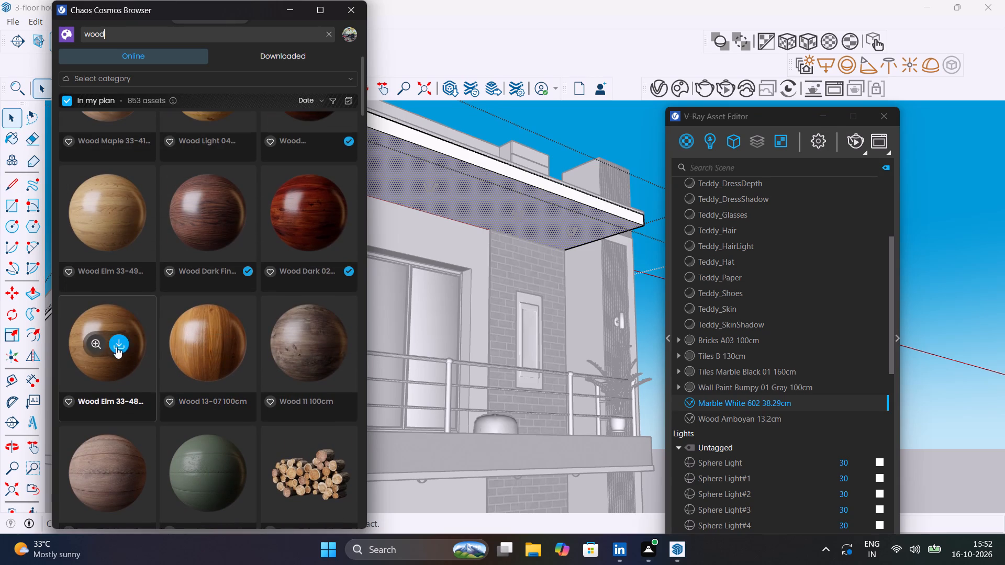
{"action": "scroll", "coordinate": [111, 231], "scroll_direction": "up", "scroll_amount": 4}
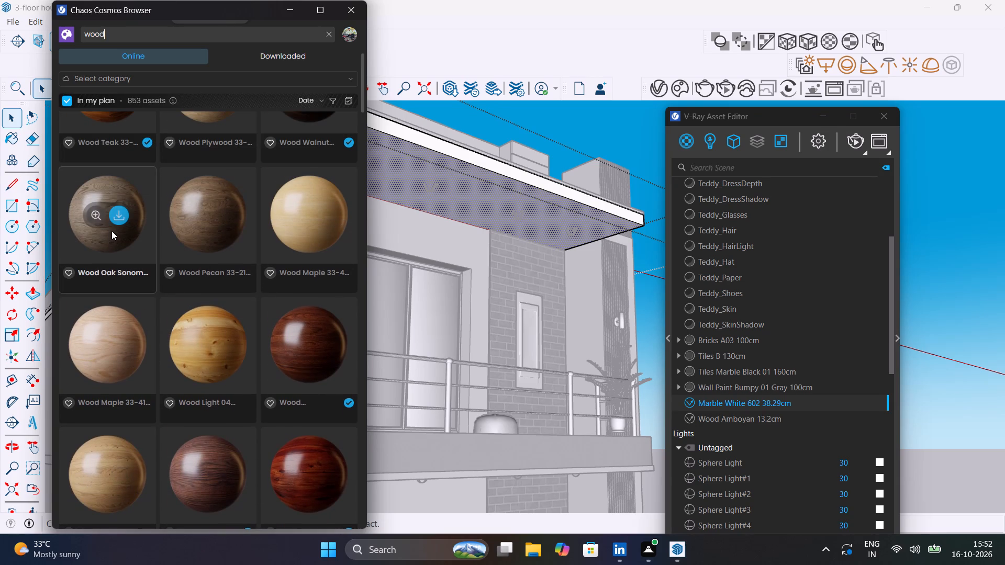
{"action": "scroll", "coordinate": [138, 168], "scroll_direction": "up", "scroll_amount": 3}
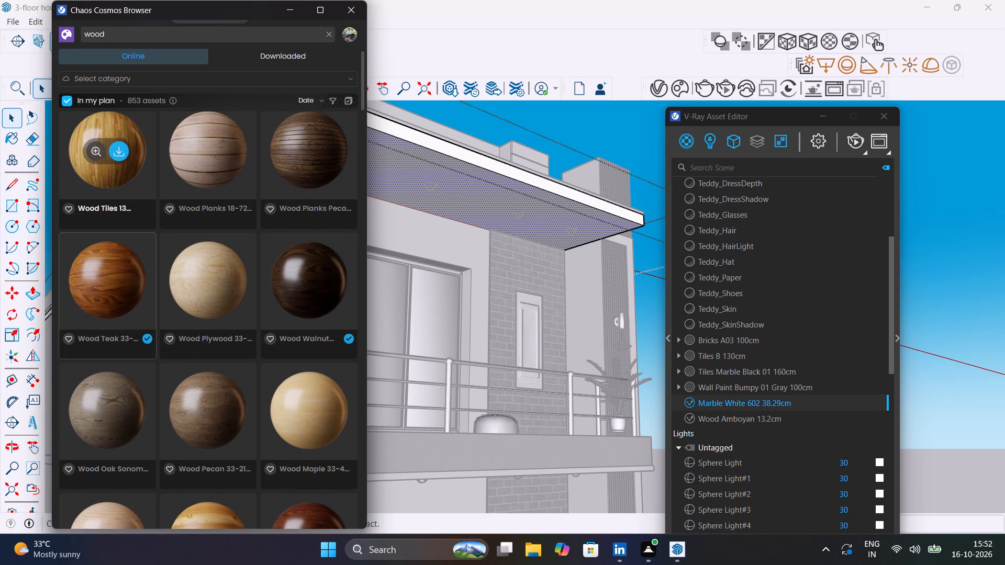
Import the Wood Teak 33-35 100cm material and apply it to the selected underside of the top roof slab.
{"action": "left_click", "coordinate": [110, 278]}
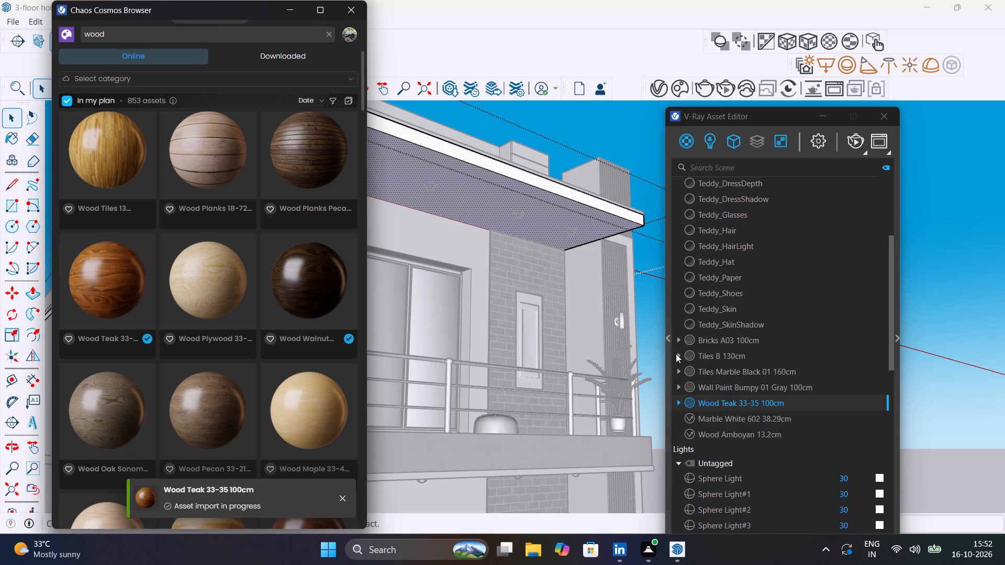
{"action": "right_click", "coordinate": [709, 401]}
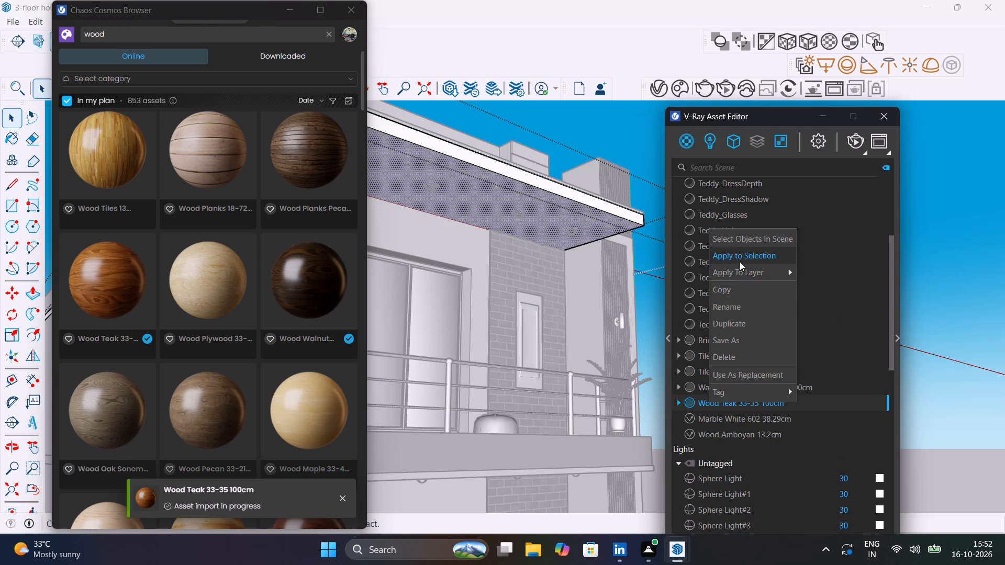
{"action": "left_click", "coordinate": [741, 259]}
{"action": "scroll", "coordinate": [741, 259], "scroll_direction": "down", "scroll_amount": 7}
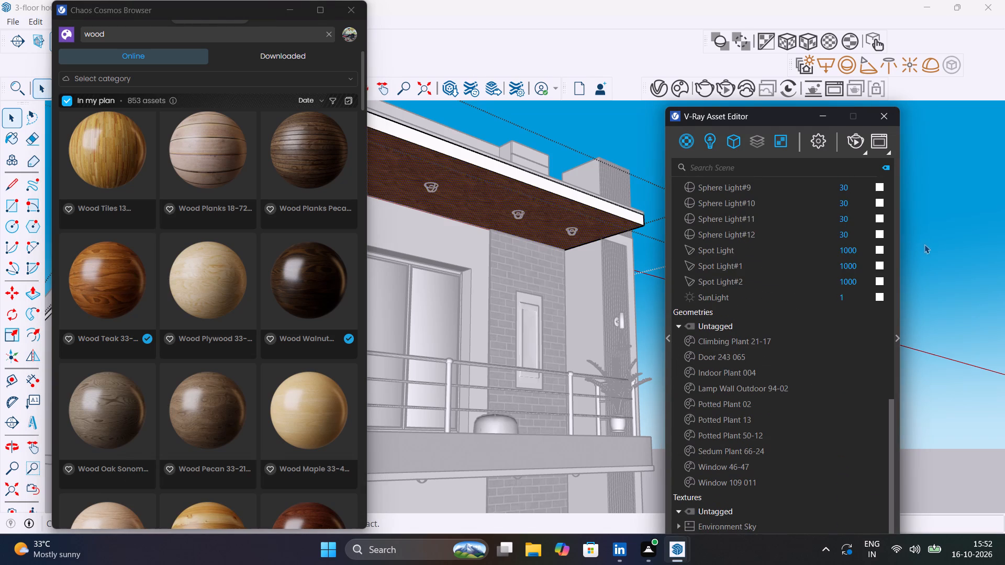
{"action": "left_click", "coordinate": [929, 243]}
Apply the Wood Teak 33-35 100cm material to the underside face of the slab below the uppermost balcony.
{"action": "scroll", "coordinate": [929, 243], "scroll_direction": "down", "scroll_amount": 4}
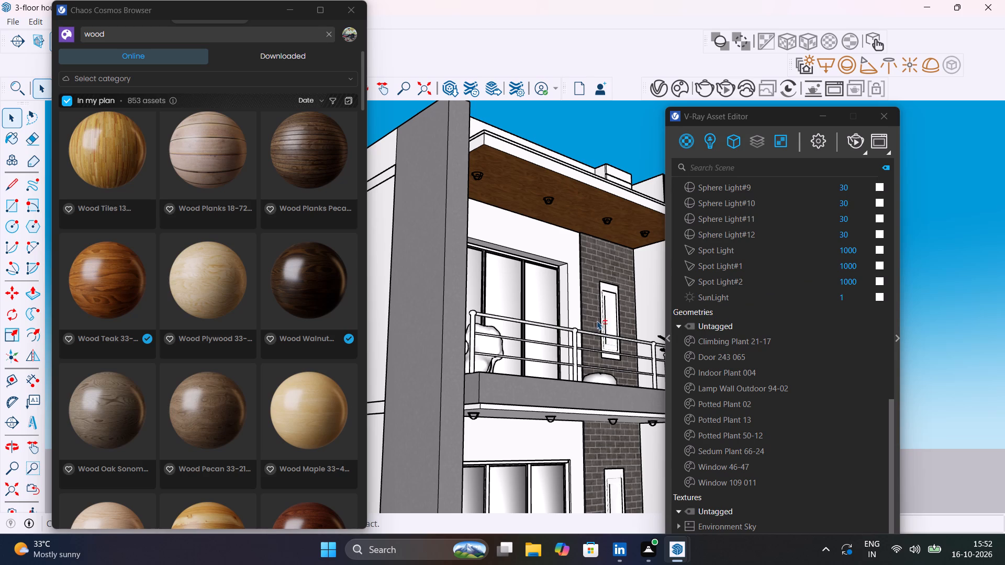
{"action": "middle_click_drag", "start_coordinate": [597, 320], "coordinate": [555, 200], "text": "shift"}
{"action": "left_click", "coordinate": [478, 265]}
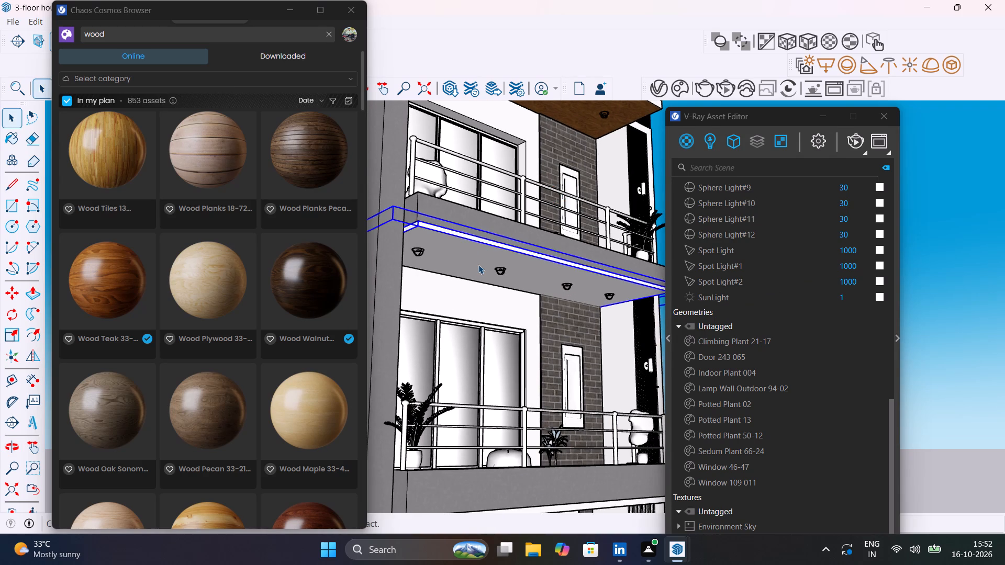
{"action": "double_click", "coordinate": [478, 265]}
{"action": "left_click", "coordinate": [478, 264]}
{"action": "left_click", "coordinate": [478, 264]}
{"action": "left_click", "coordinate": [475, 265]}
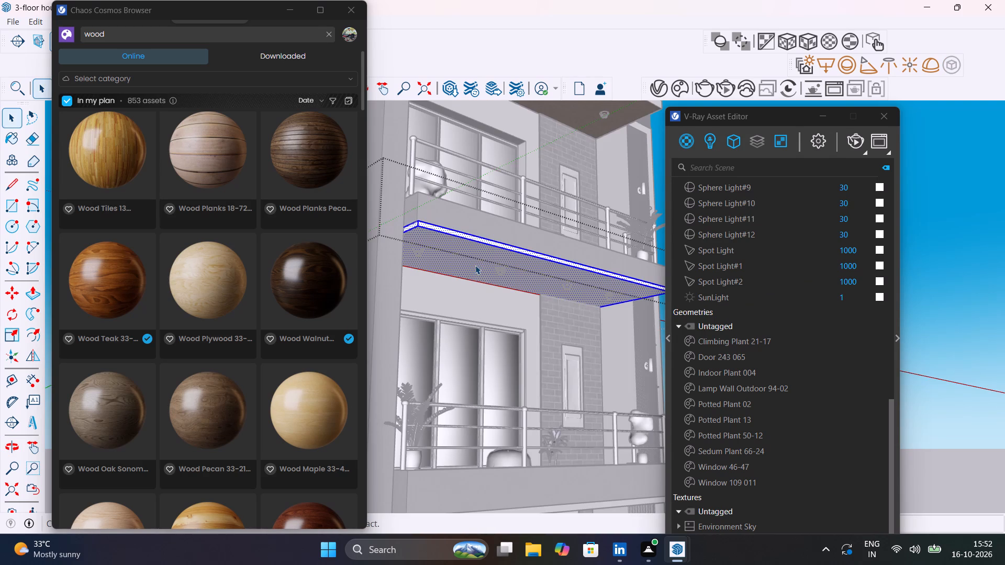
{"action": "left_click", "coordinate": [475, 264]}
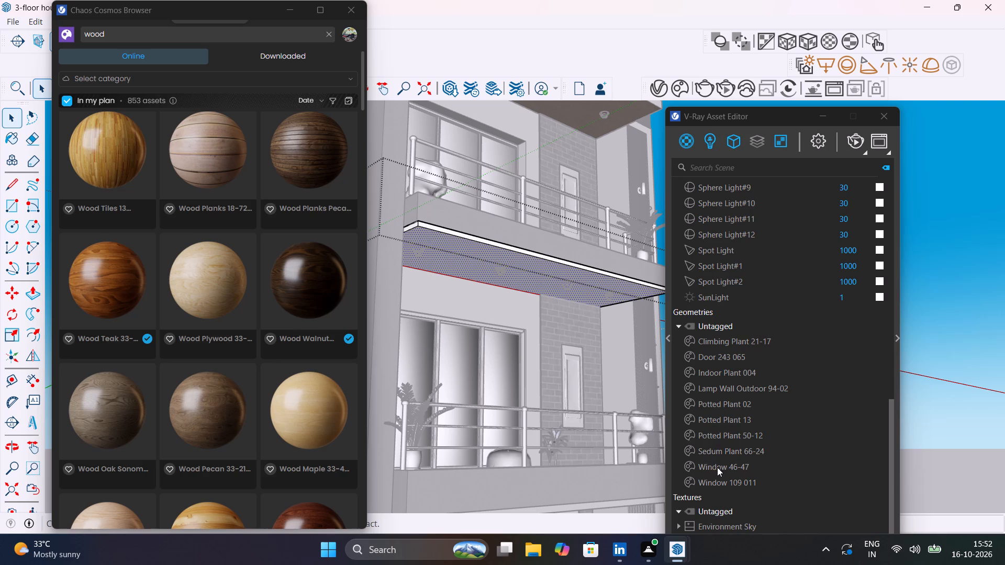
{"action": "scroll", "coordinate": [731, 407], "scroll_direction": "down", "scroll_amount": 3}
{"action": "scroll", "coordinate": [736, 472], "scroll_direction": "down", "scroll_amount": 4}
{"action": "scroll", "coordinate": [822, 328], "scroll_direction": "up", "scroll_amount": 4}
{"action": "right_click", "coordinate": [784, 229]}
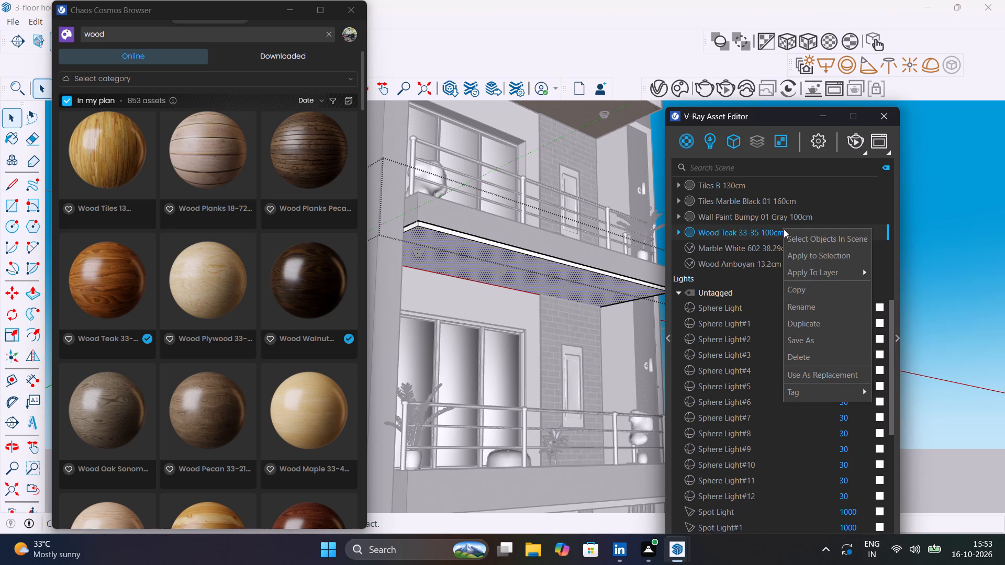
{"action": "left_click", "coordinate": [813, 255]}
Apply the Wood Teak 33-35 100cm material to the underside face of the slab below the lower balcony.
{"action": "scroll", "coordinate": [616, 372], "scroll_direction": "down", "scroll_amount": 3}
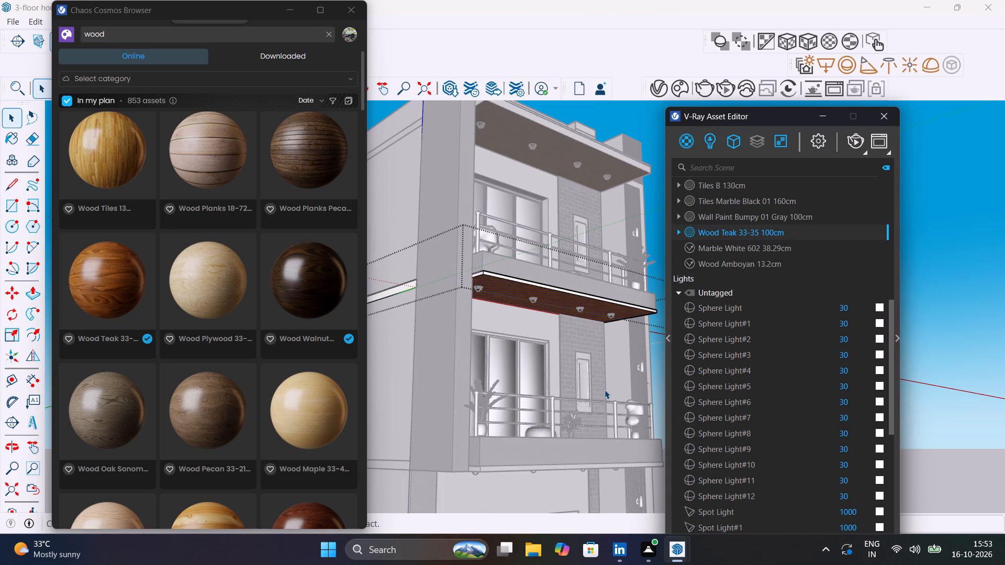
{"action": "middle_click_drag", "start_coordinate": [610, 390], "coordinate": [573, 211]}
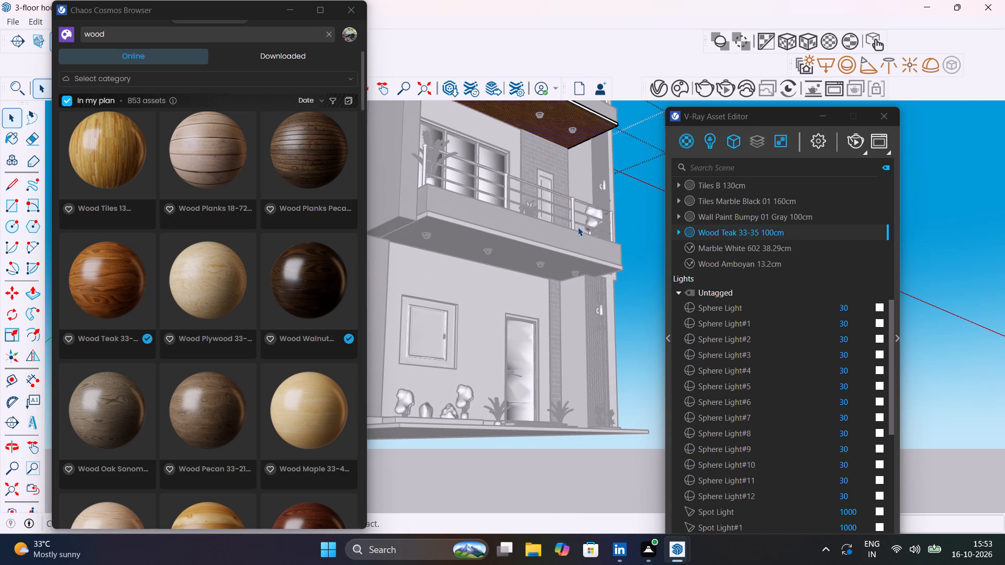
{"action": "key", "text": "space"}
{"action": "left_click", "coordinate": [634, 241]}
{"action": "double_click", "coordinate": [511, 261]}
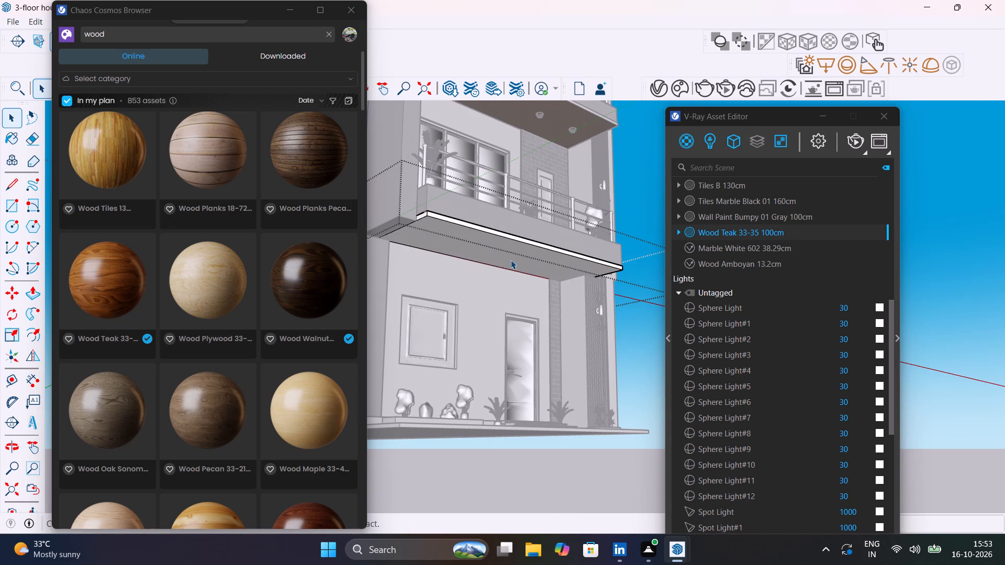
{"action": "left_click", "coordinate": [511, 260]}
{"action": "right_click", "coordinate": [754, 233]}
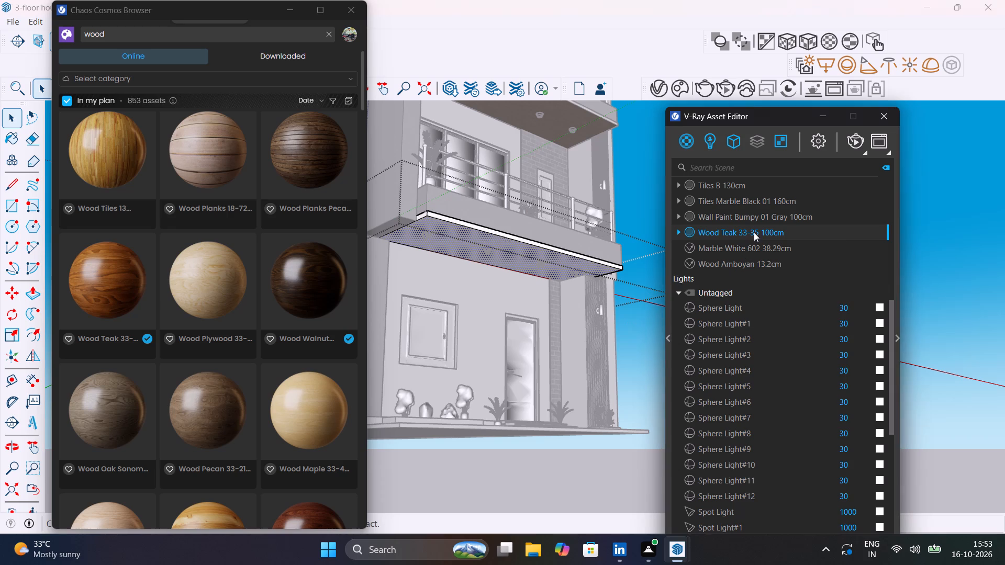
{"action": "left_click", "coordinate": [773, 259]}
{"action": "left_click", "coordinate": [914, 266]}
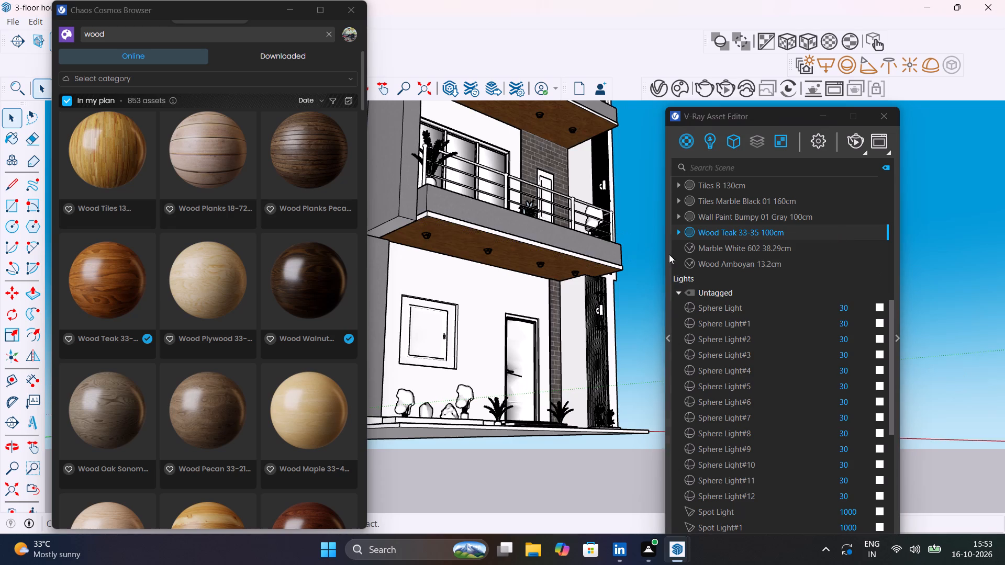
Face the whole house from the front and close the V-Ray Asset Editor and the Cosmos browser.
{"action": "scroll", "coordinate": [613, 250], "scroll_direction": "down", "scroll_amount": 6}
{"action": "middle_click_drag", "start_coordinate": [597, 269], "coordinate": [462, 371]}
{"action": "scroll", "coordinate": [511, 325], "scroll_direction": "down", "scroll_amount": 4}
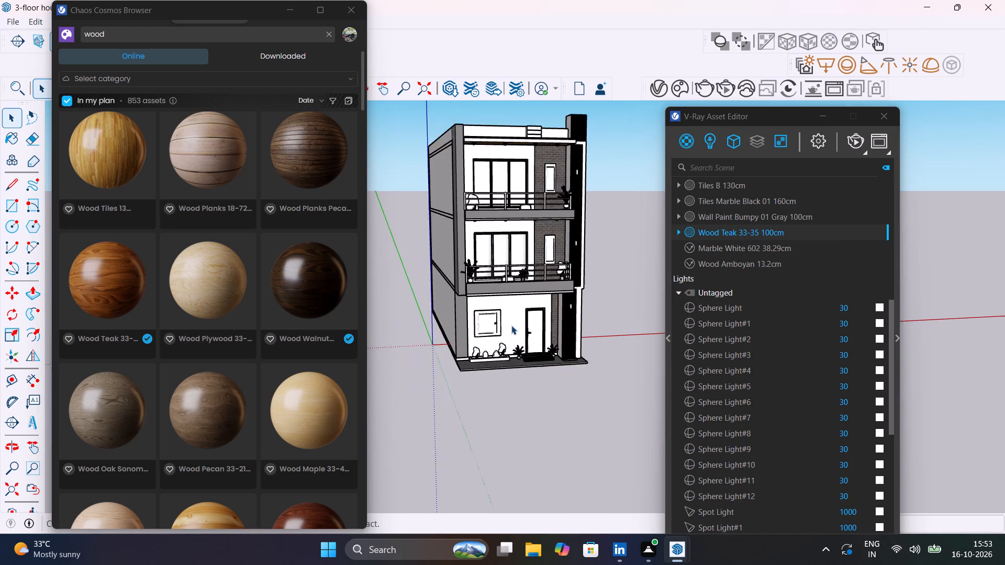
{"action": "middle_click_drag", "start_coordinate": [546, 335], "coordinate": [446, 324]}
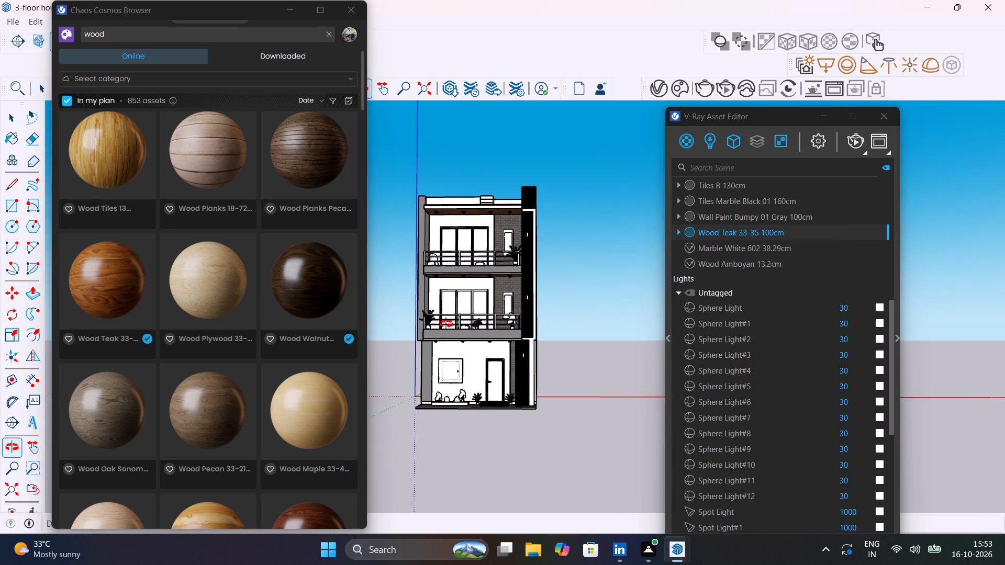
{"action": "middle_click_drag", "start_coordinate": [446, 324], "coordinate": [448, 356]}
{"action": "left_click", "coordinate": [888, 114]}
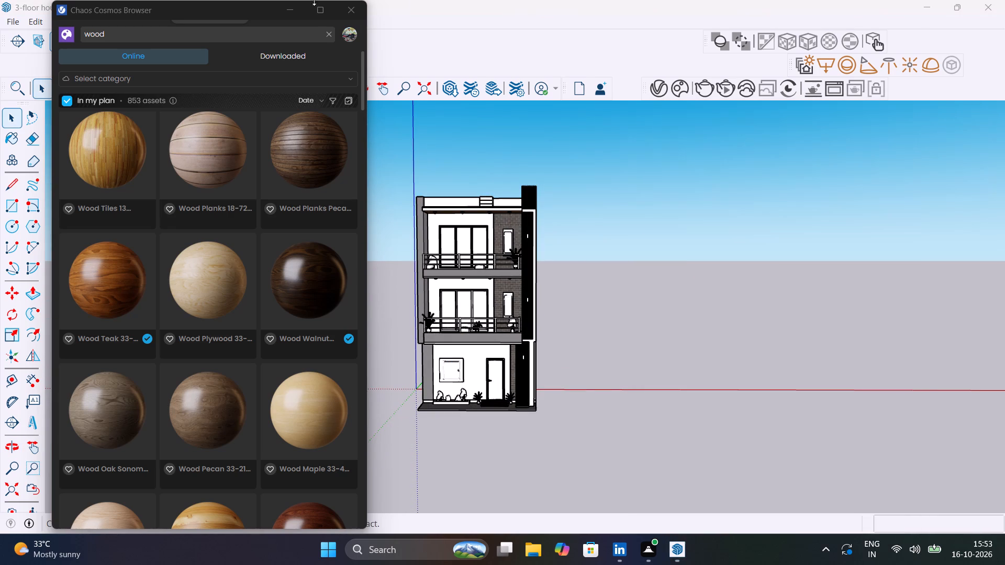
{"action": "left_click", "coordinate": [362, 10]}
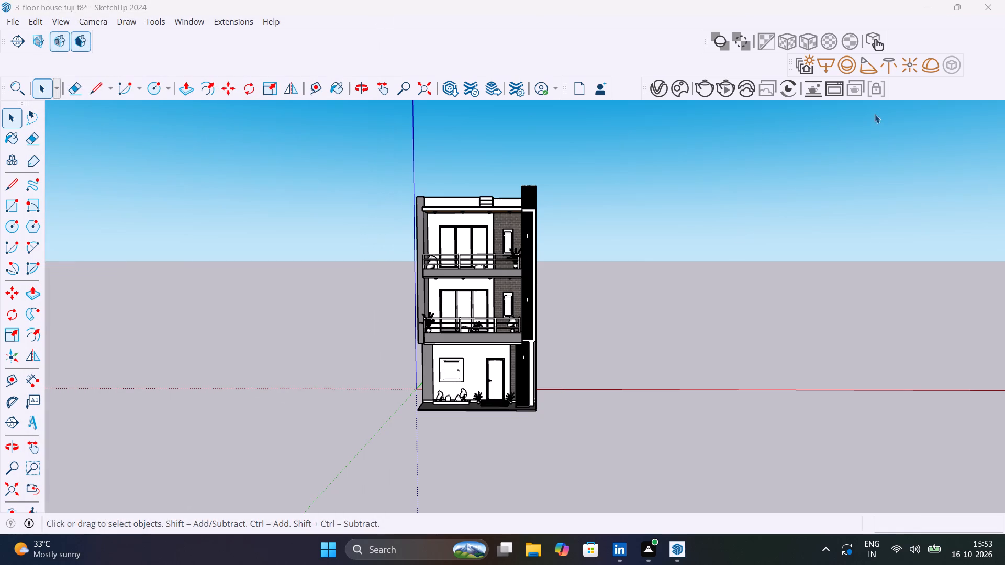
Add a Light Mix render element to the scene in the V-Ray Asset Editor.
{"action": "left_click", "coordinate": [663, 87]}
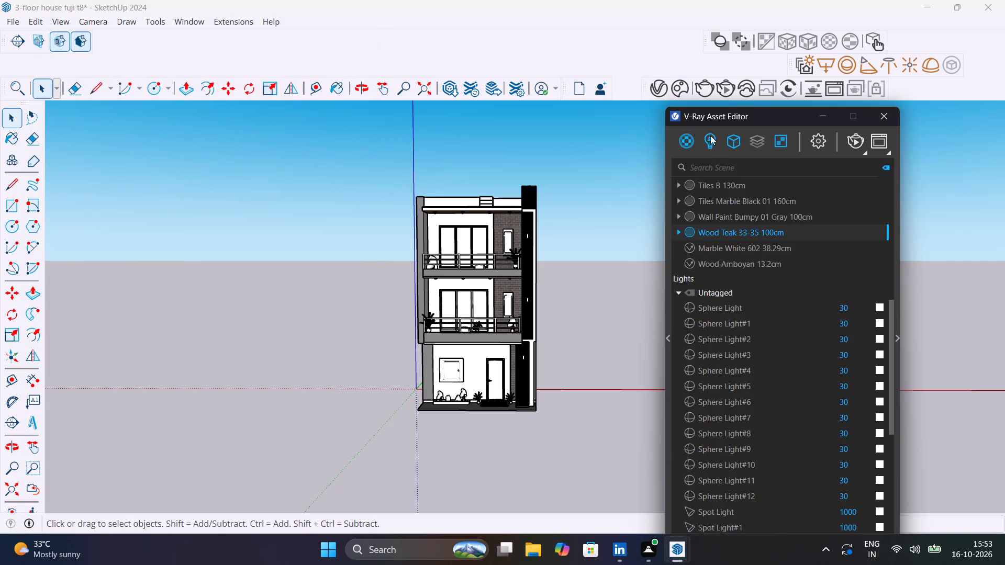
{"action": "left_click", "coordinate": [753, 141]}
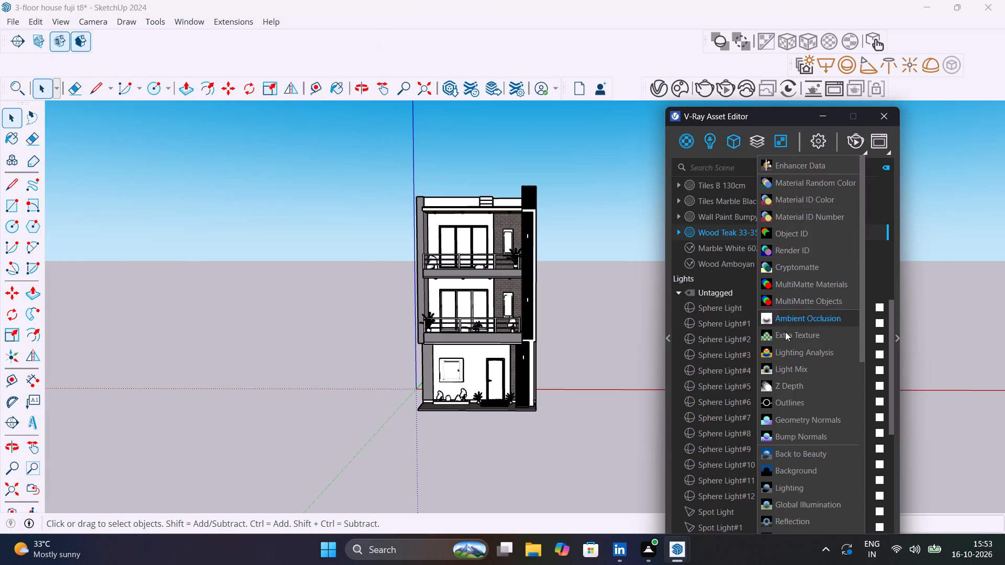
{"action": "left_click", "coordinate": [791, 365]}
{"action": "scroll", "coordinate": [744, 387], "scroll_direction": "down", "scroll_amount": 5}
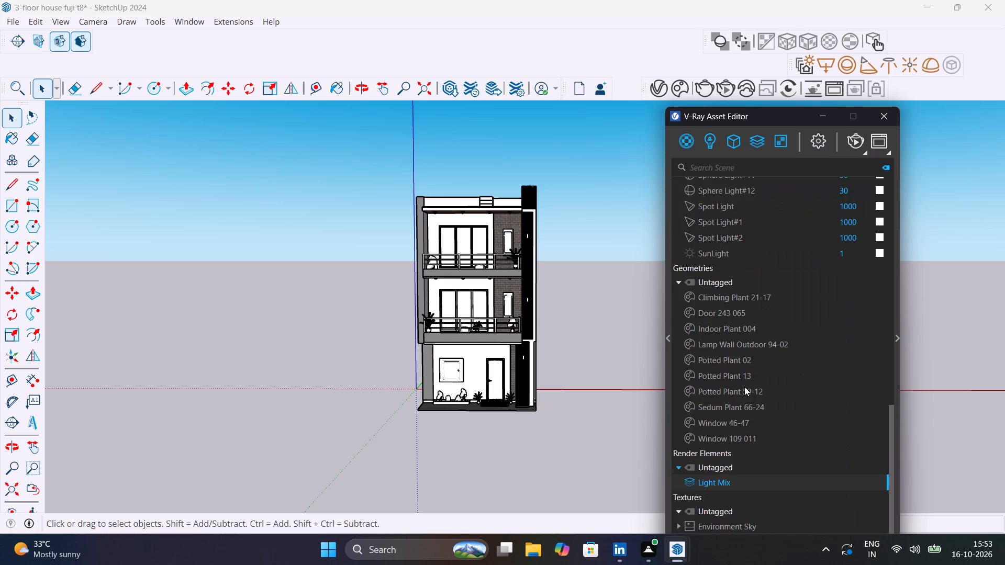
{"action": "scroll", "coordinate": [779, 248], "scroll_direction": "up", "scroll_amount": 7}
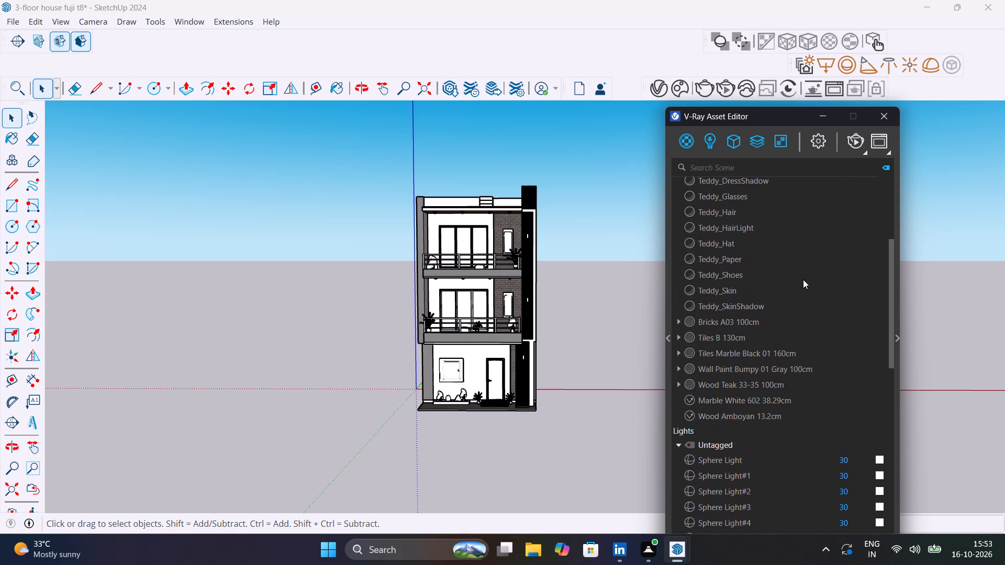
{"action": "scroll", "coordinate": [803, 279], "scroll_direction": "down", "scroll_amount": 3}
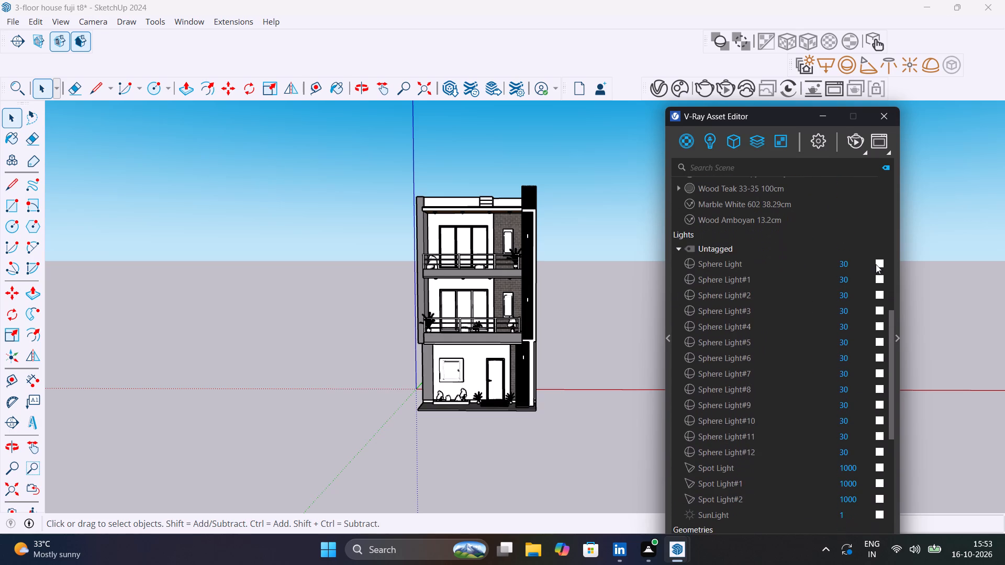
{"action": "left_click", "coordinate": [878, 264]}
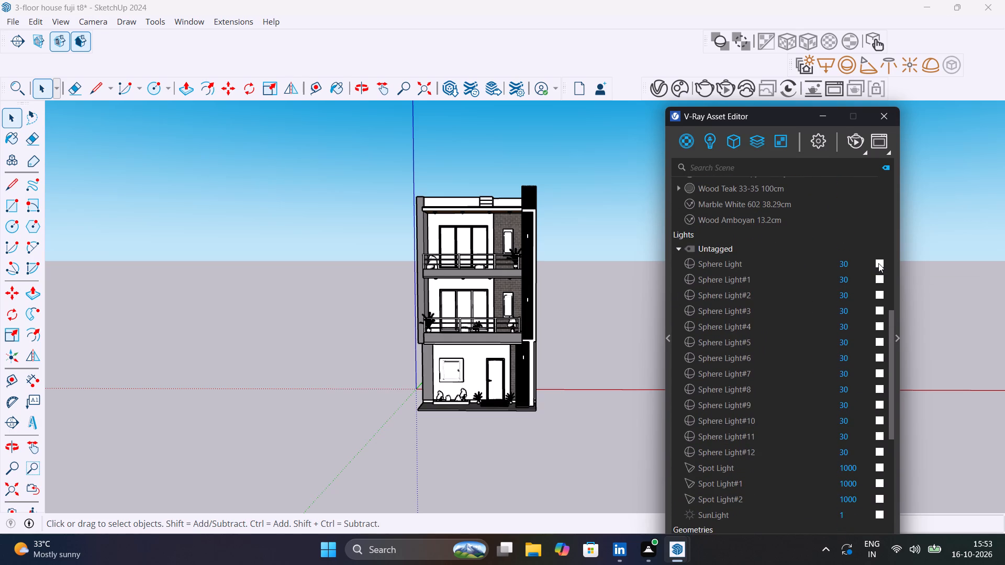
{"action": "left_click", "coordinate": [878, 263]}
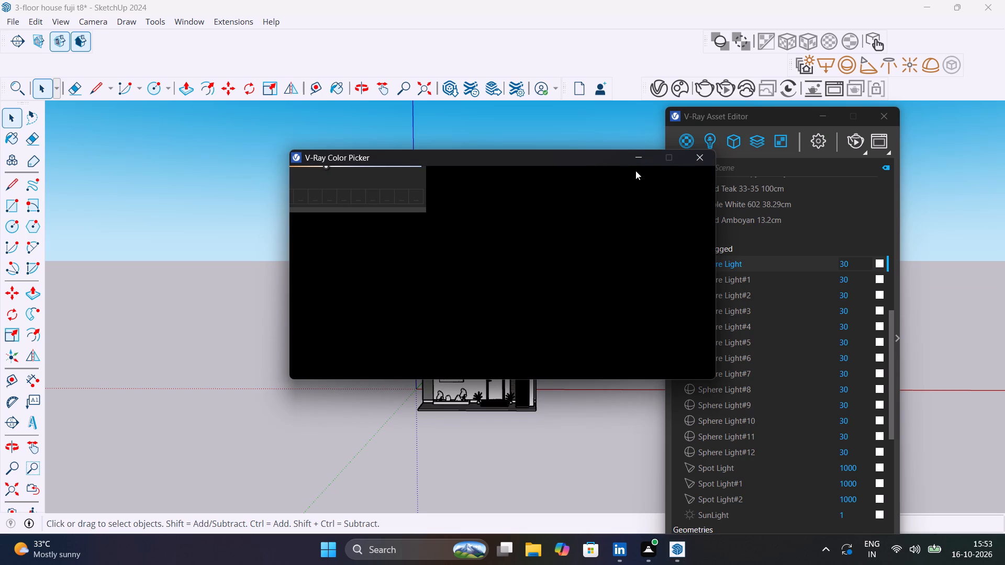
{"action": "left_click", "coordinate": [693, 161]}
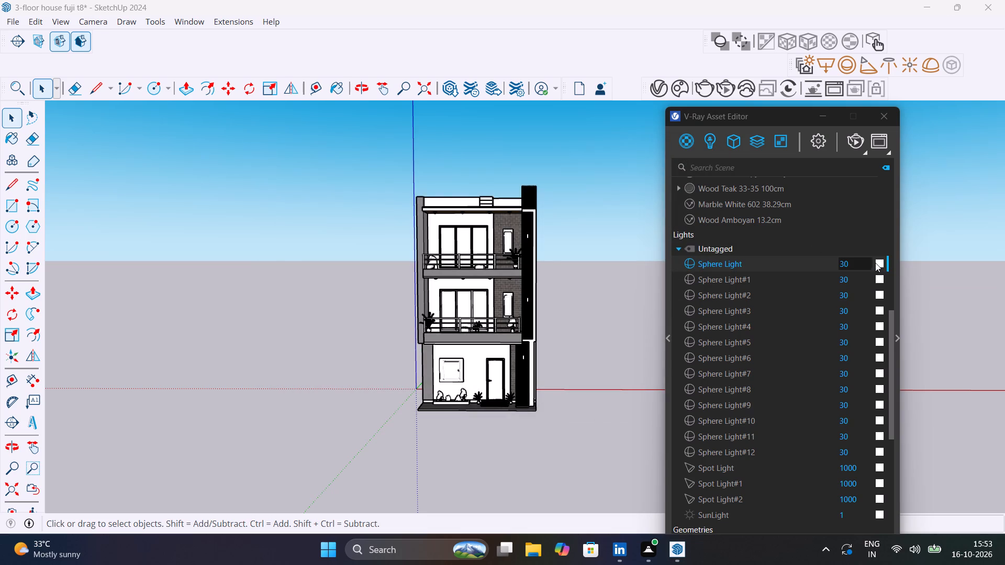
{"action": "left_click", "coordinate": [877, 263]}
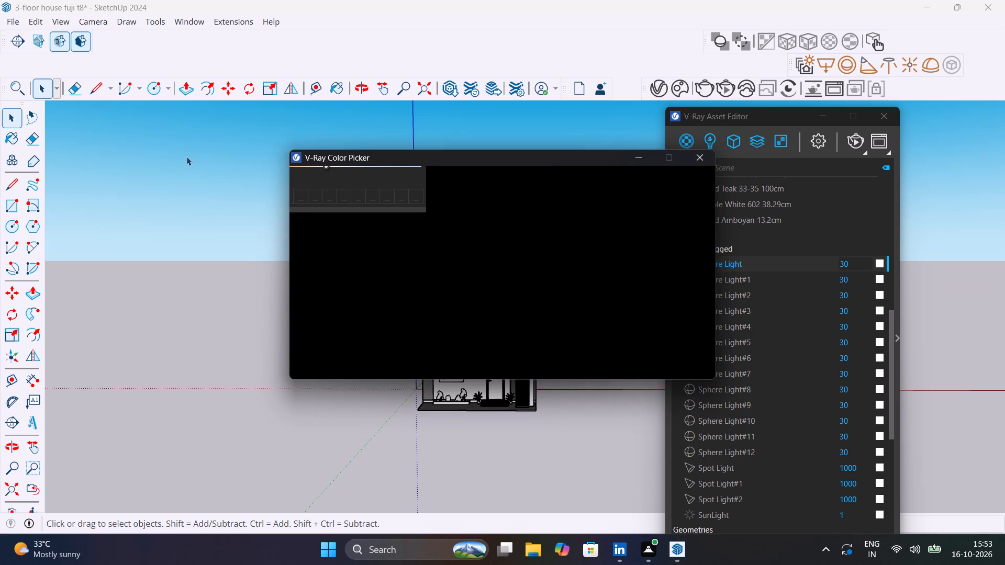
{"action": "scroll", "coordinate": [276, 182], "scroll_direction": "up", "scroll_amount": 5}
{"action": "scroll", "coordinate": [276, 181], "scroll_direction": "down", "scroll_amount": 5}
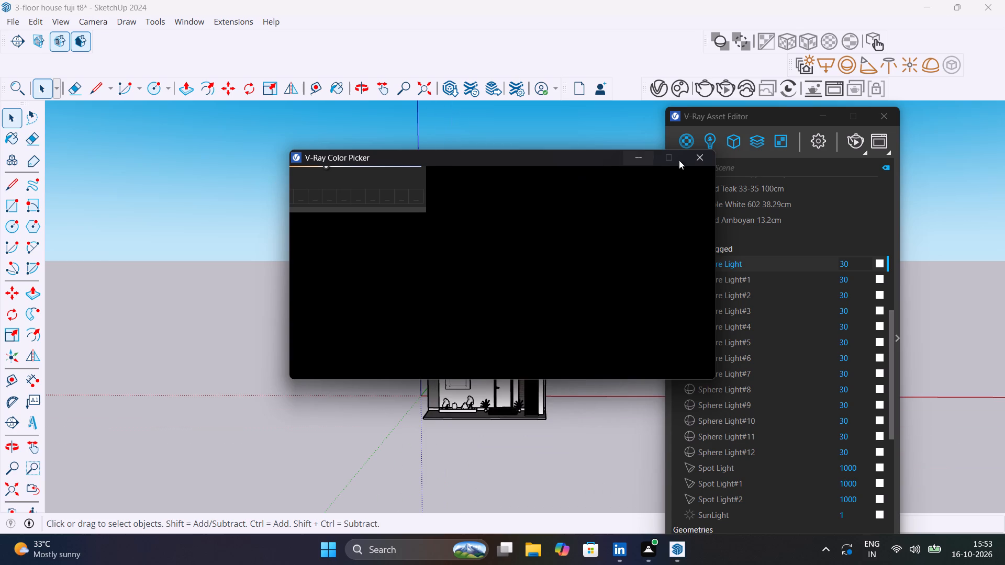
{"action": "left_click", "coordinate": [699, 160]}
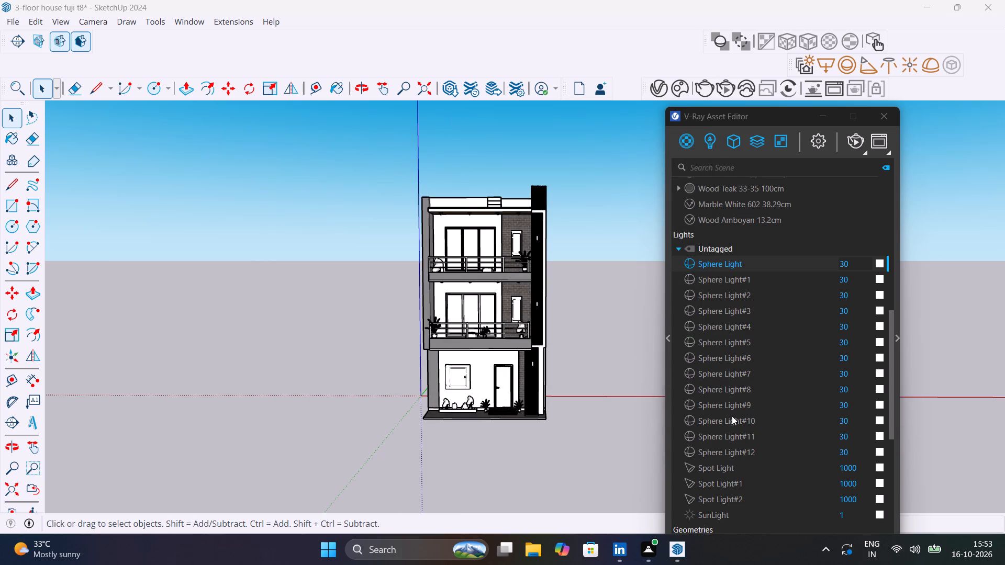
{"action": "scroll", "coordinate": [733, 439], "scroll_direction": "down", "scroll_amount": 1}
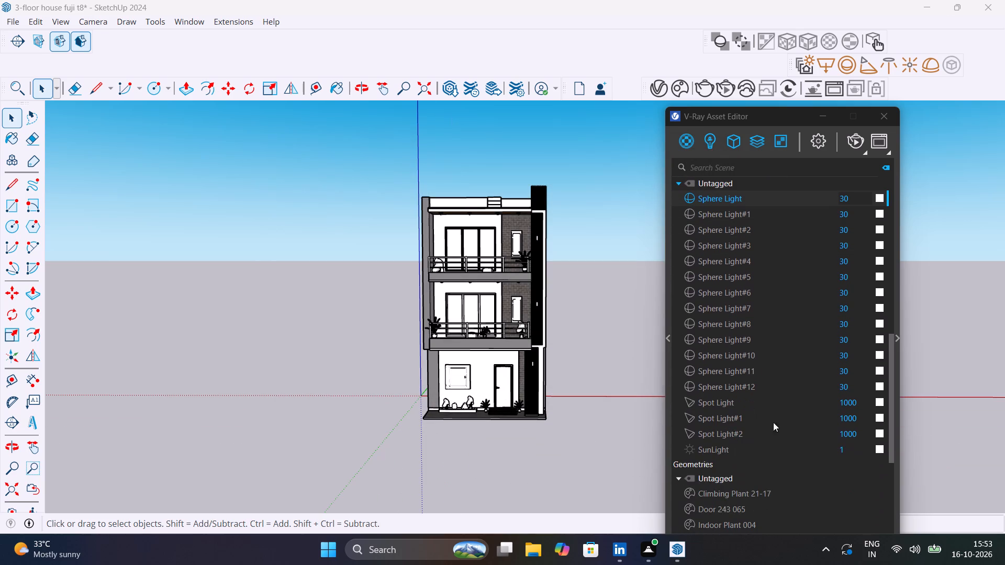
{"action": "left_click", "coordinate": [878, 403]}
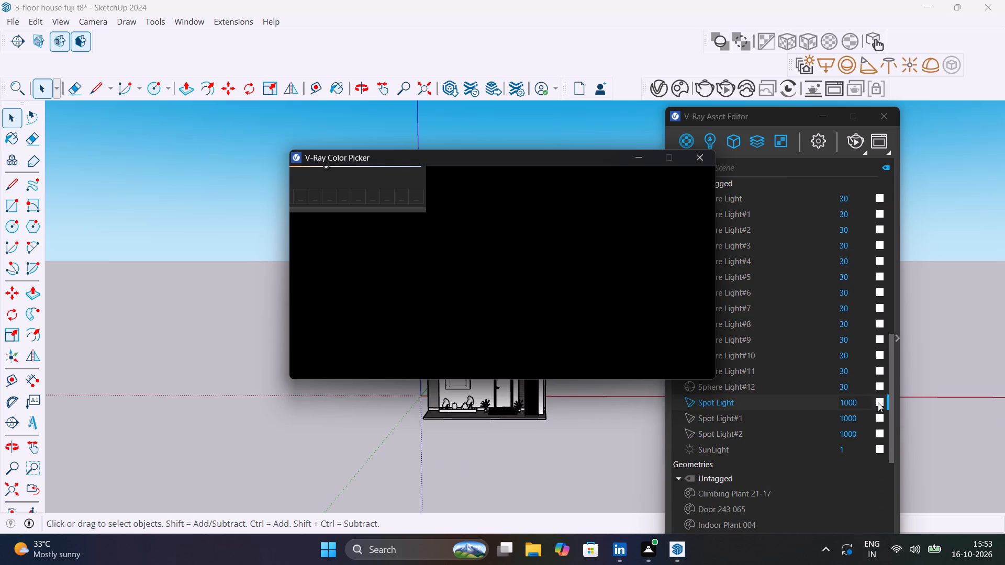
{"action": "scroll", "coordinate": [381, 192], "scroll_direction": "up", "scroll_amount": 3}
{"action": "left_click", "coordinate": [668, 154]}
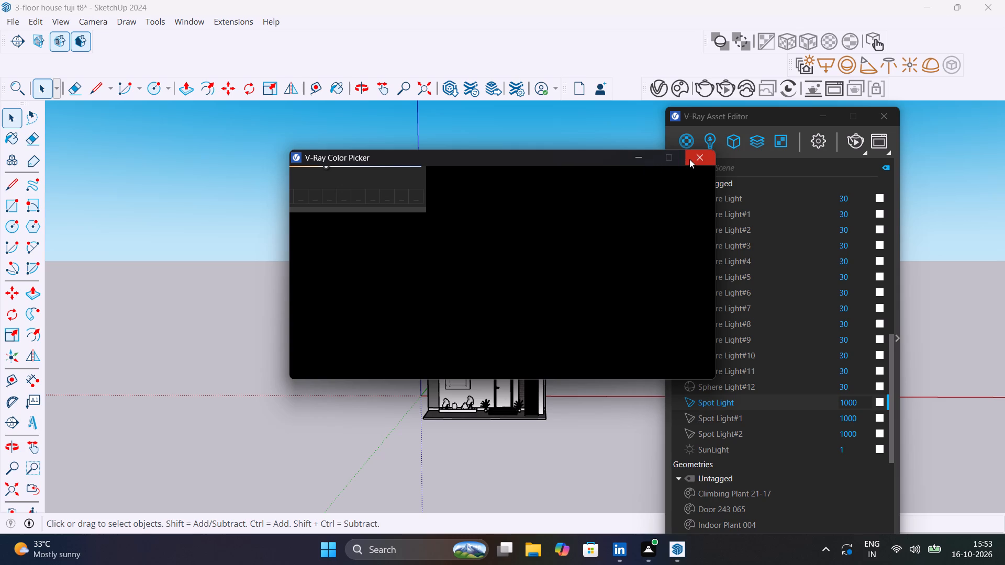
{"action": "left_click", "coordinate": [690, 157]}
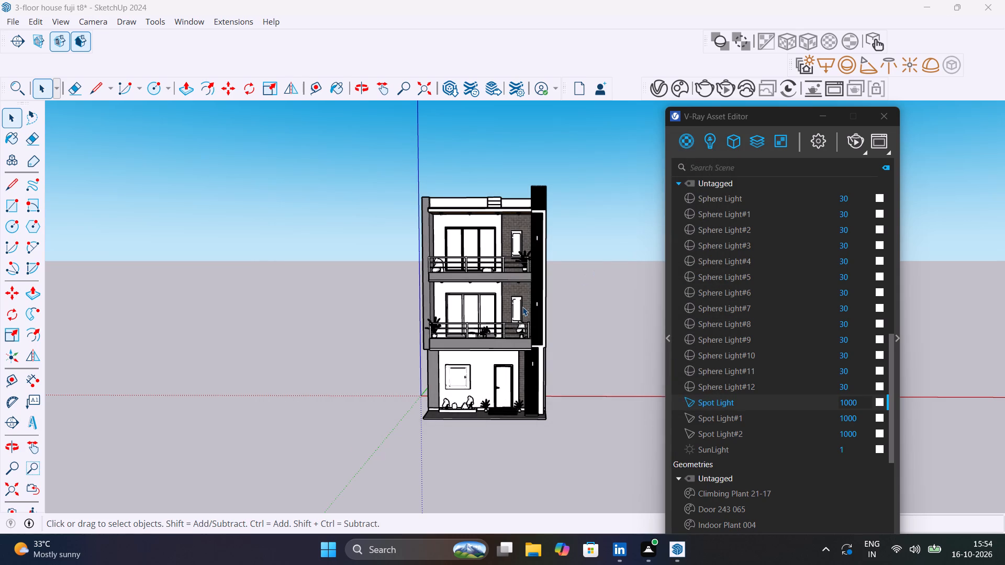
Render the front view of the house with V-Ray, framed closer on the facade.
{"action": "scroll", "coordinate": [522, 307], "scroll_direction": "up", "scroll_amount": 4}
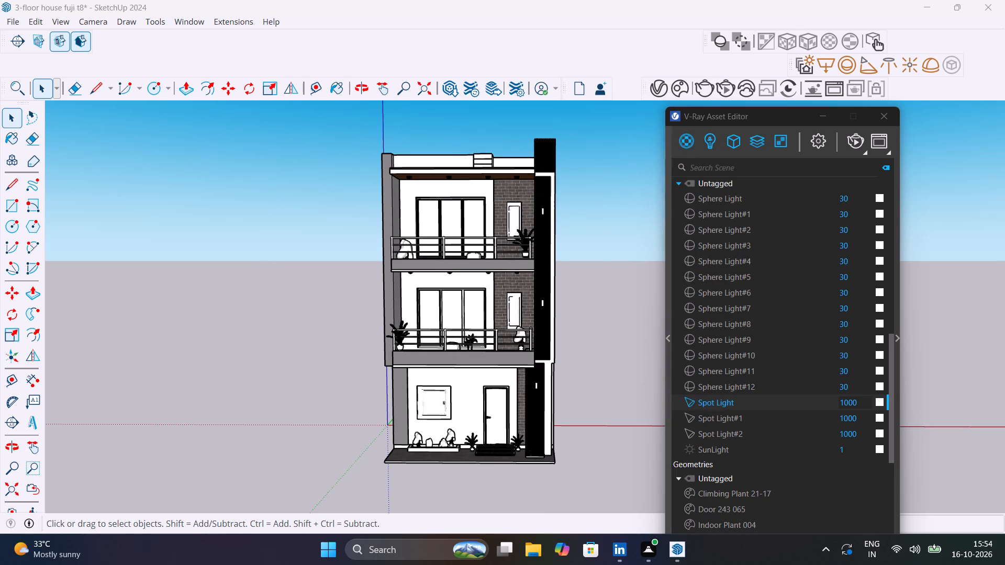
{"action": "left_click", "coordinate": [848, 139]}
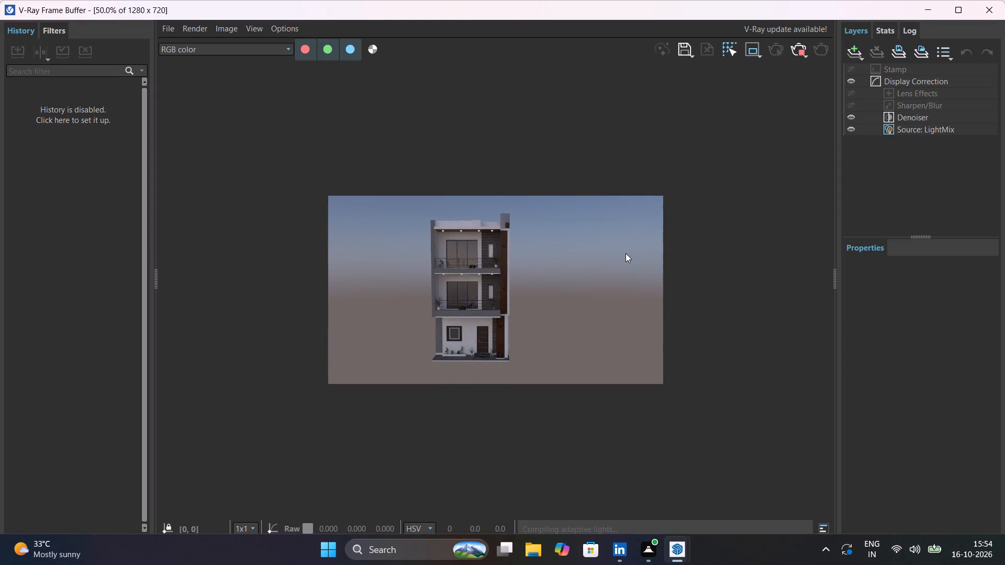
In the render's LightMix source layer, set the Sphere Light multiplier to 2.
{"action": "left_click", "coordinate": [936, 133]}
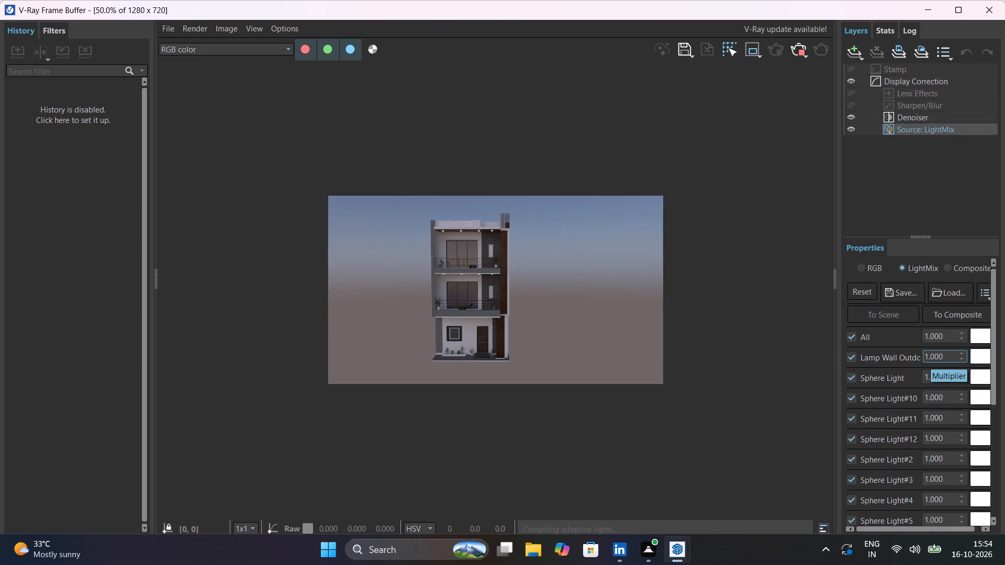
{"action": "left_click_drag", "start_coordinate": [950, 374], "coordinate": [902, 375]}
{"action": "key", "text": "2"}
{"action": "key", "text": "Return"}
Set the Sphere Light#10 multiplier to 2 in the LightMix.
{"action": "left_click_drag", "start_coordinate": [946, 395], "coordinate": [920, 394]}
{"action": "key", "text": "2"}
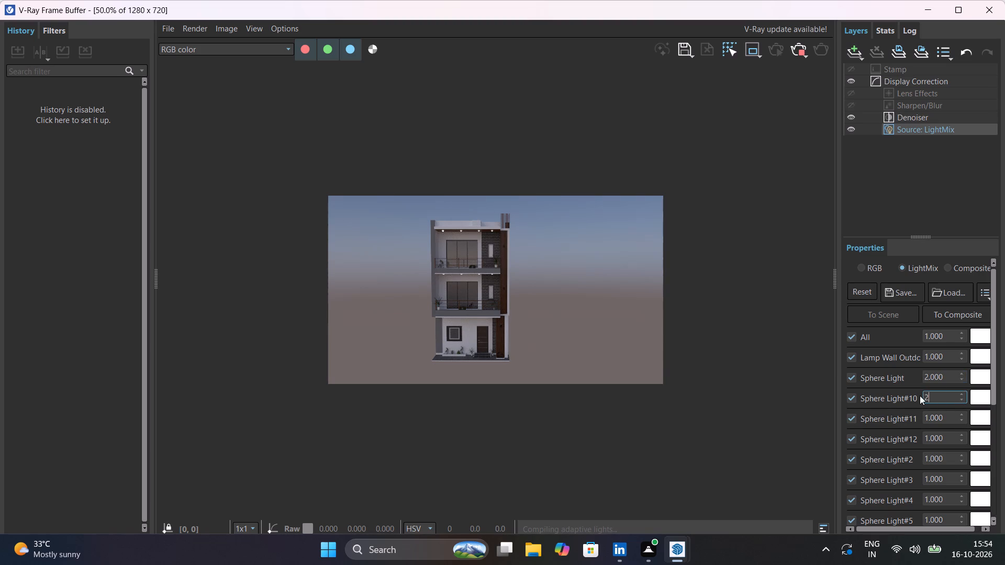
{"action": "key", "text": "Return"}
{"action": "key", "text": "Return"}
Set the Sphere Light#10 multiplier to 10 in the LightMix.
{"action": "left_click_drag", "start_coordinate": [945, 395], "coordinate": [922, 396]}
{"action": "type", "text": "10"}
{"action": "key", "text": "Return"}
Set the Sphere Light multiplier to 10 in the LightMix.
{"action": "scroll", "coordinate": [551, 318], "scroll_direction": "up", "scroll_amount": 5}
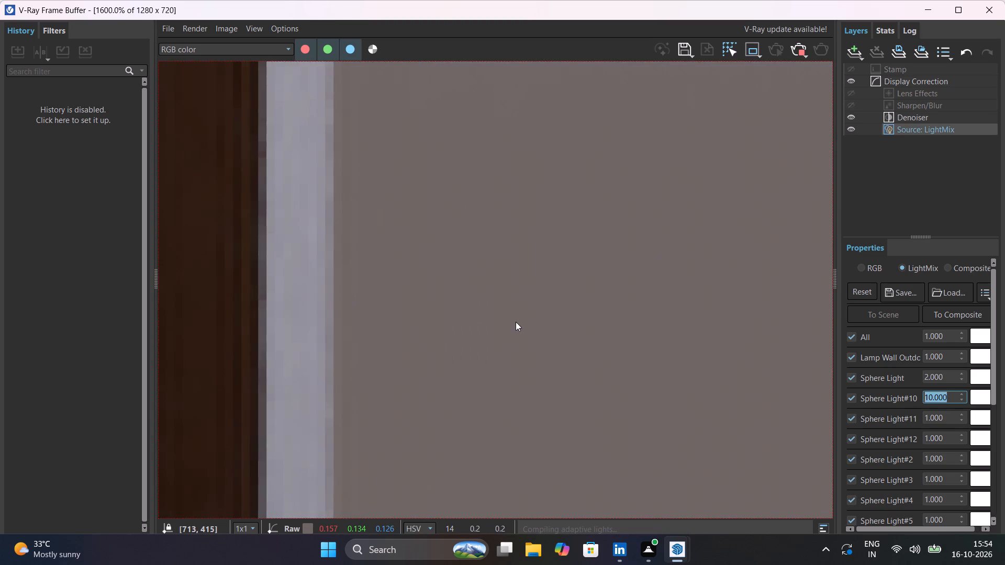
{"action": "scroll", "coordinate": [516, 322], "scroll_direction": "down", "scroll_amount": 3}
{"action": "scroll", "coordinate": [461, 399], "scroll_direction": "up", "scroll_amount": 3}
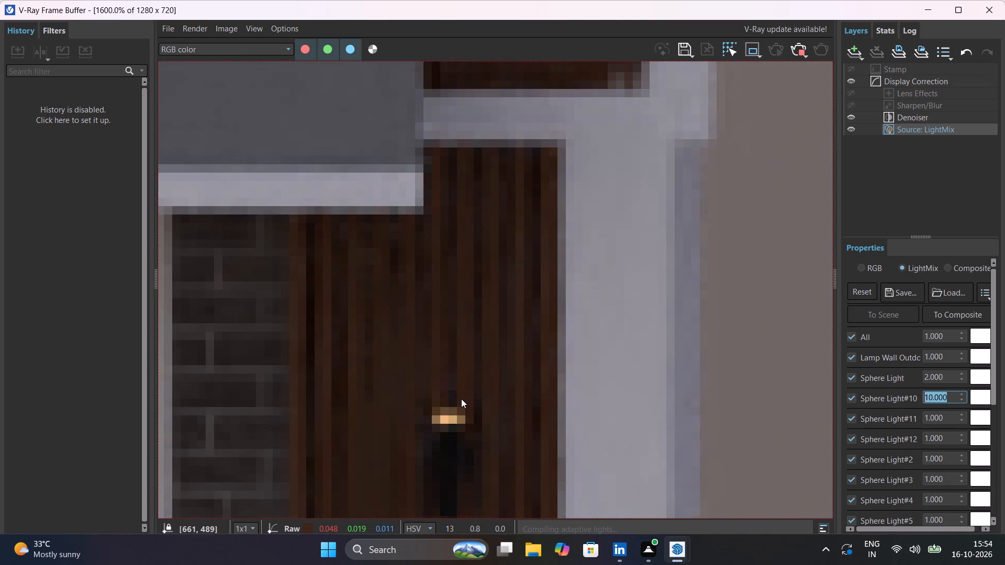
{"action": "scroll", "coordinate": [461, 399], "scroll_direction": "down", "scroll_amount": 3}
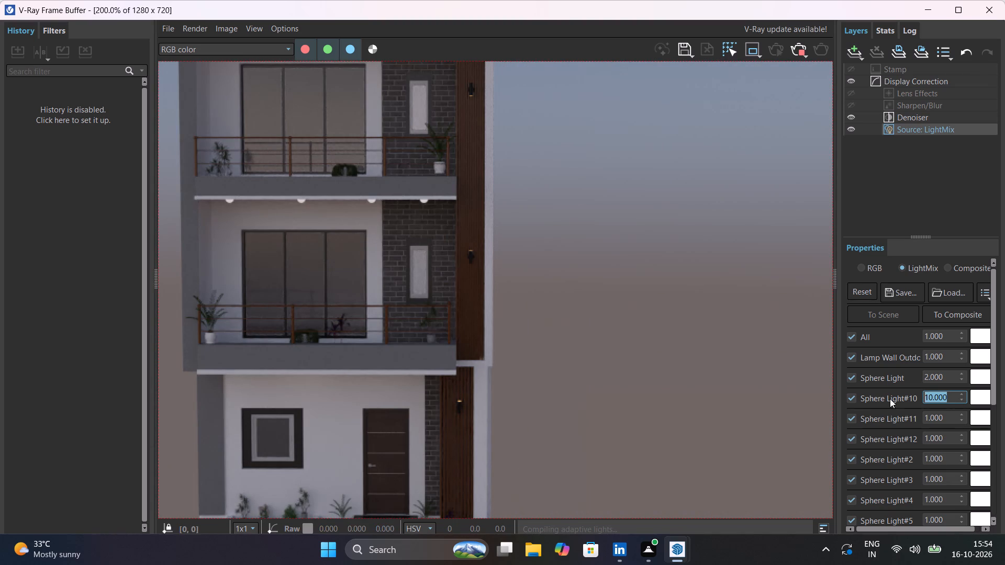
{"action": "left_click_drag", "start_coordinate": [945, 376], "coordinate": [911, 371]}
{"action": "type", "text": "10"}
{"action": "key", "text": "Return"}
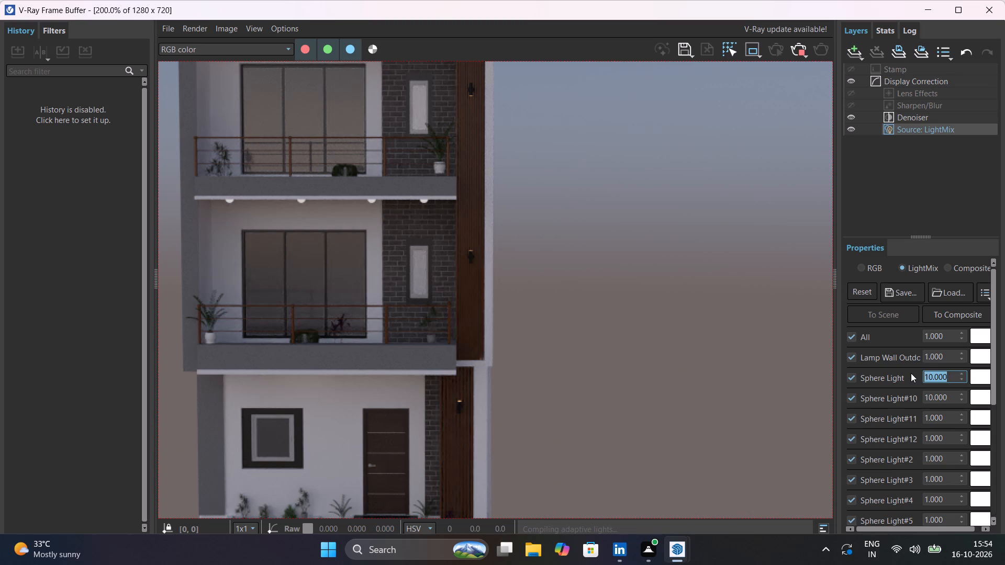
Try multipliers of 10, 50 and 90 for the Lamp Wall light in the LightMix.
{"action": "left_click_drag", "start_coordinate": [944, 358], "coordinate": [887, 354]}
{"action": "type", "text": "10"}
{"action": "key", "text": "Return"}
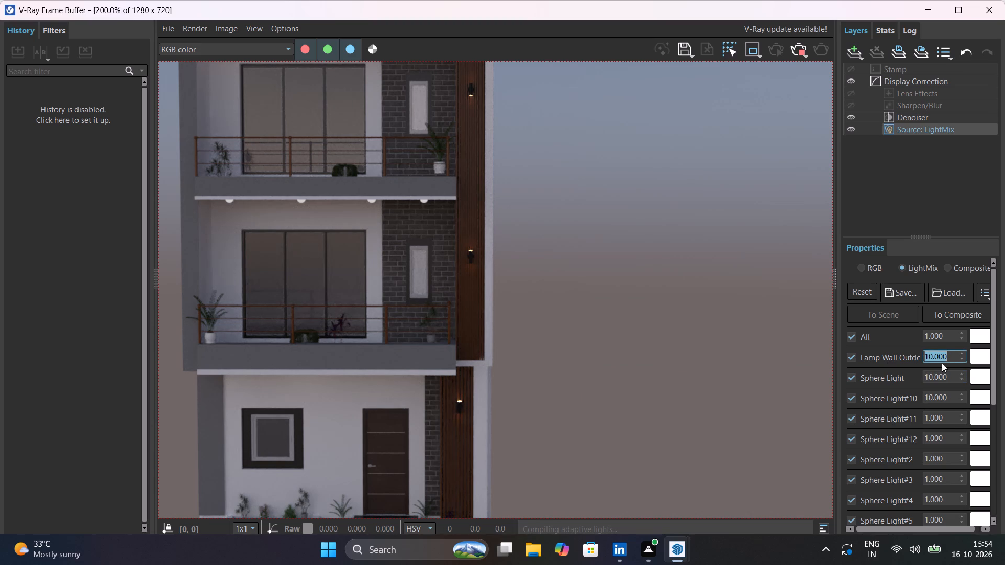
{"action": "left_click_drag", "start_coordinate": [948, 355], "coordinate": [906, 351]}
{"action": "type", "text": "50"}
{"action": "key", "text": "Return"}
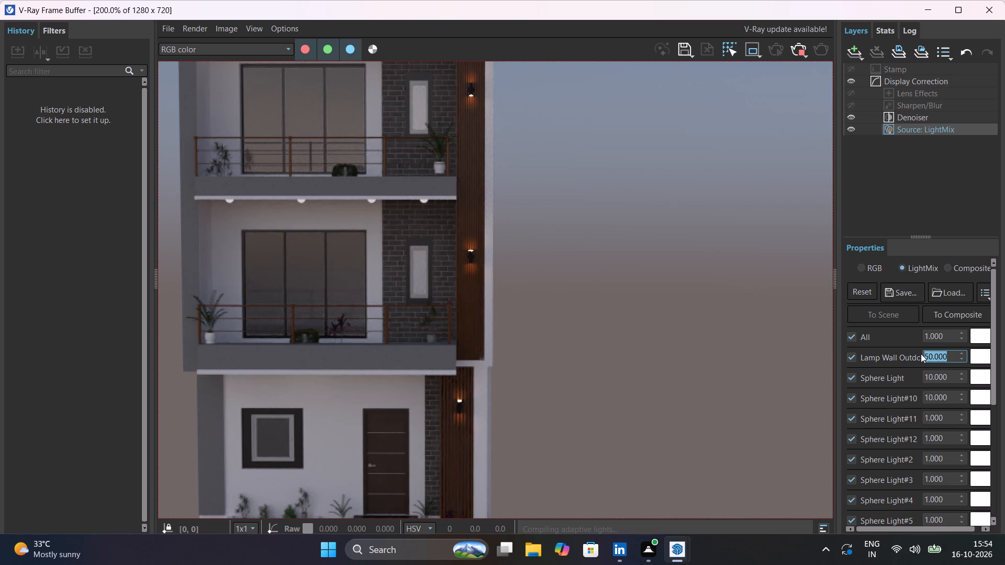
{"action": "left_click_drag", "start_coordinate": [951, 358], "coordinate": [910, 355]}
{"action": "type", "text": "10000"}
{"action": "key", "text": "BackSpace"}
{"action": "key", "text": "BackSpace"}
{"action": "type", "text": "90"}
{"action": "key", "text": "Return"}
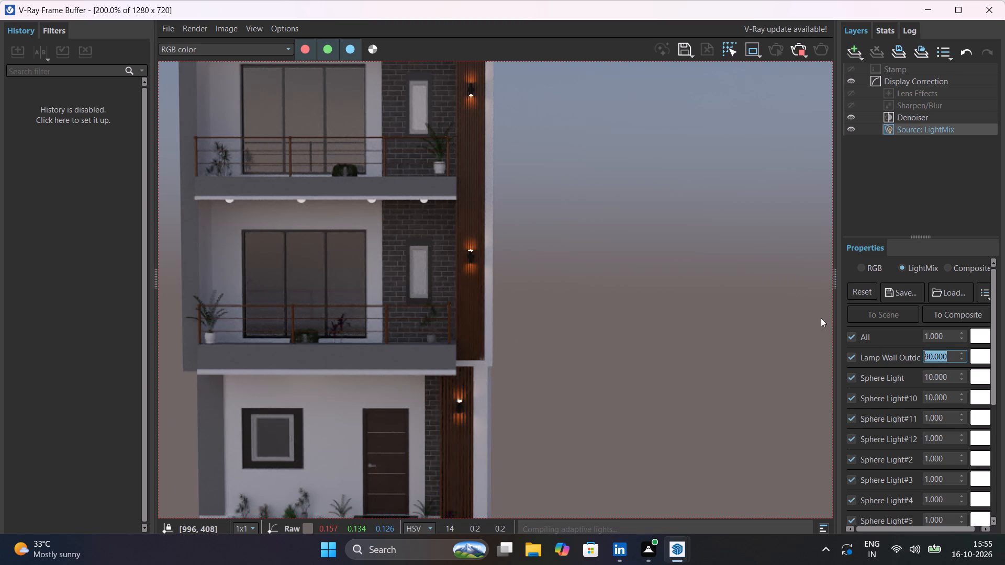
Set the Lamp Wall light multiplier to 99 in the LightMix.
{"action": "left_click_drag", "start_coordinate": [953, 356], "coordinate": [911, 354]}
{"action": "type", "text": "99"}
{"action": "key", "text": "Return"}
{"action": "key", "text": "1"}
{"action": "type", "text": "0000"}
{"action": "key", "text": "BackSpace"}
{"action": "key", "text": "BackSpace"}
{"action": "type", "text": "99"}
{"action": "key", "text": "Return"}
Set the Sphere Light colour in the LightMix to a warm temperature of 3500 K.
{"action": "scroll", "coordinate": [744, 361], "scroll_direction": "down", "scroll_amount": 5}
{"action": "scroll", "coordinate": [514, 310], "scroll_direction": "up", "scroll_amount": 6}
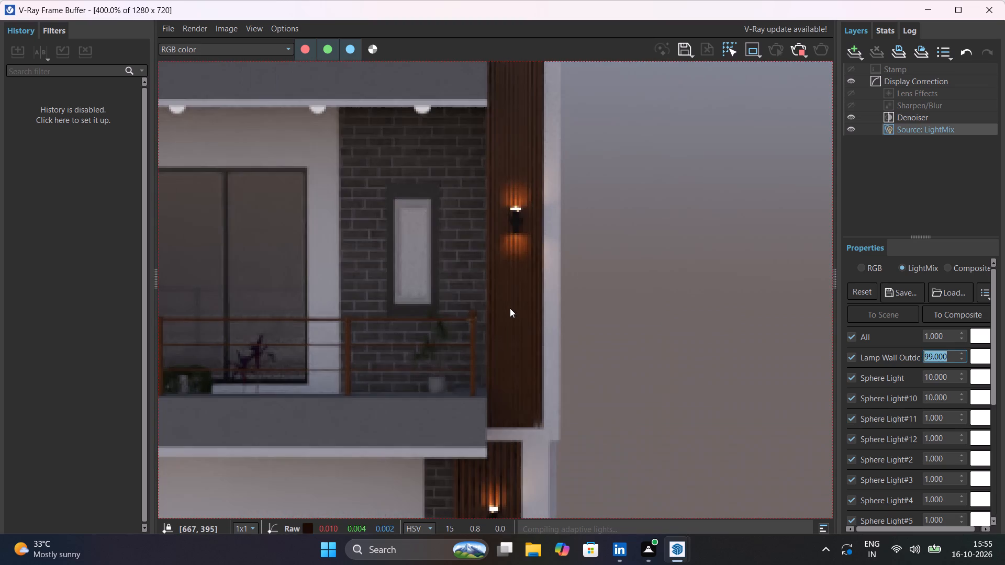
{"action": "scroll", "coordinate": [510, 308], "scroll_direction": "down", "scroll_amount": 3}
{"action": "left_click", "coordinate": [574, 301]}
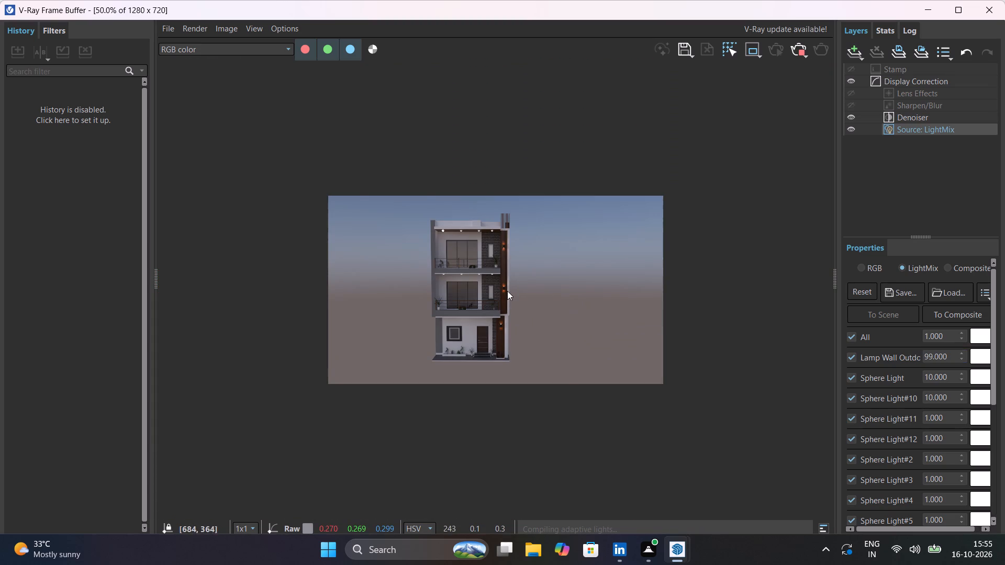
{"action": "scroll", "coordinate": [508, 292], "scroll_direction": "up", "scroll_amount": 1}
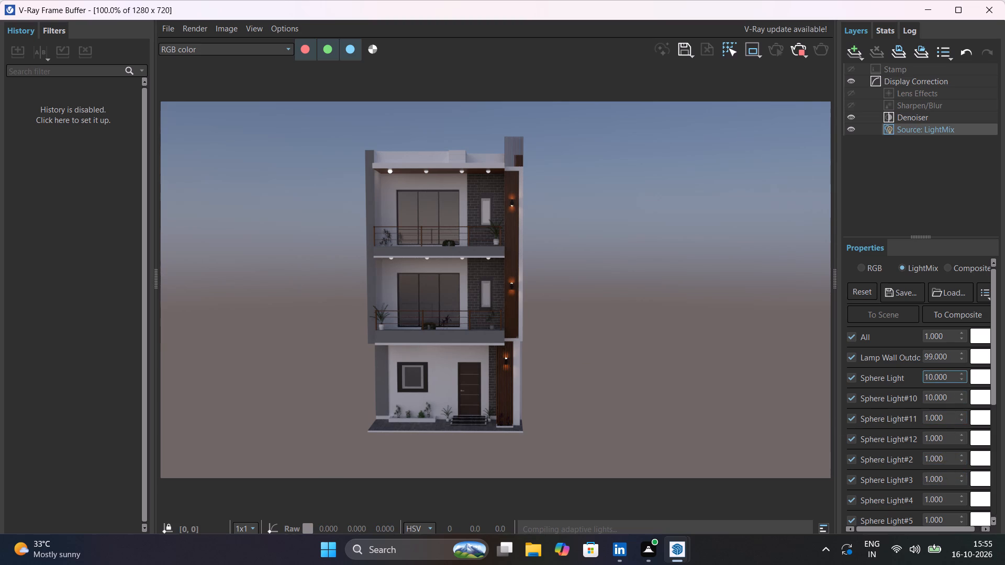
{"action": "left_click_drag", "start_coordinate": [948, 375], "coordinate": [901, 372]}
{"action": "left_click_drag", "start_coordinate": [901, 372], "coordinate": [942, 378]}
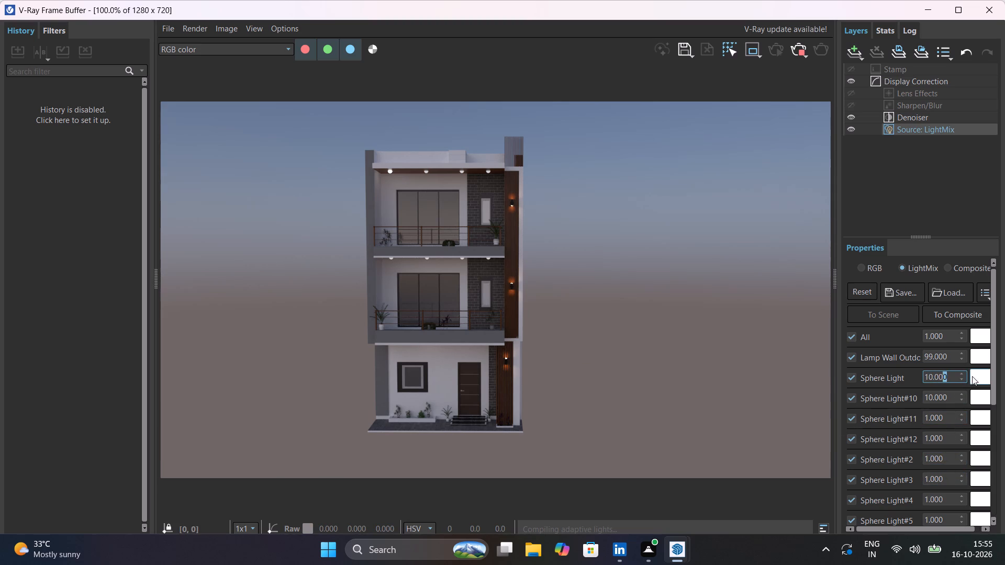
{"action": "left_click", "coordinate": [972, 376]}
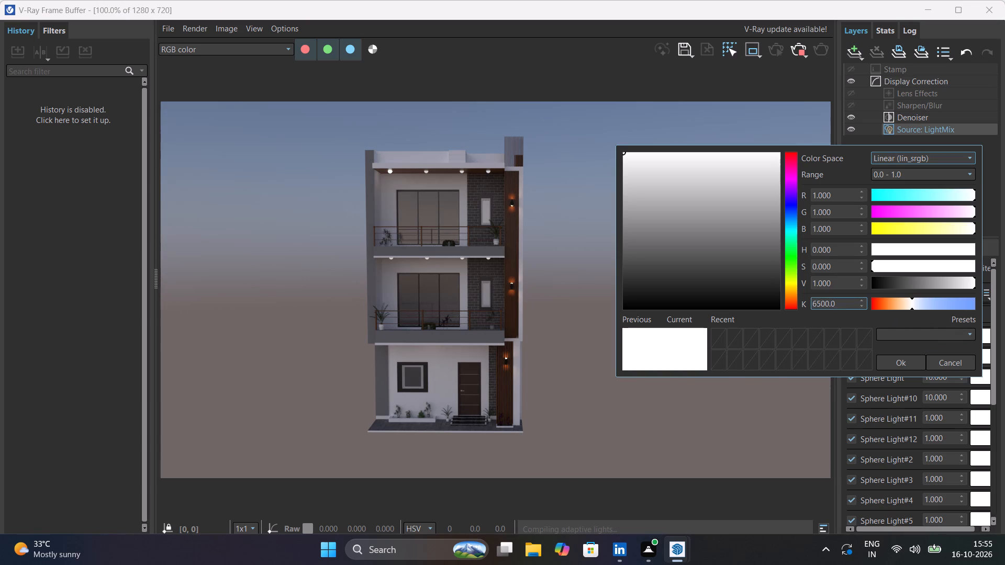
{"action": "left_click_drag", "start_coordinate": [847, 301], "coordinate": [776, 307]}
{"action": "key", "text": "BackSpace"}
{"action": "key", "text": "BackSpace"}
{"action": "key", "text": "BackSpace"}
{"action": "key", "text": "BackSpace"}
{"action": "key", "text": "BackSpace"}
{"action": "key", "text": "BackSpace"}
{"action": "key", "text": "BackSpace"}
{"action": "key", "text": "BackSpace"}
{"action": "key", "text": "BackSpace"}
{"action": "key", "text": "BackSpace"}
{"action": "key", "text": "BackSpace"}
{"action": "key", "text": "BackSpace"}
{"action": "type", "text": "3500"}
{"action": "key", "text": "Return"}
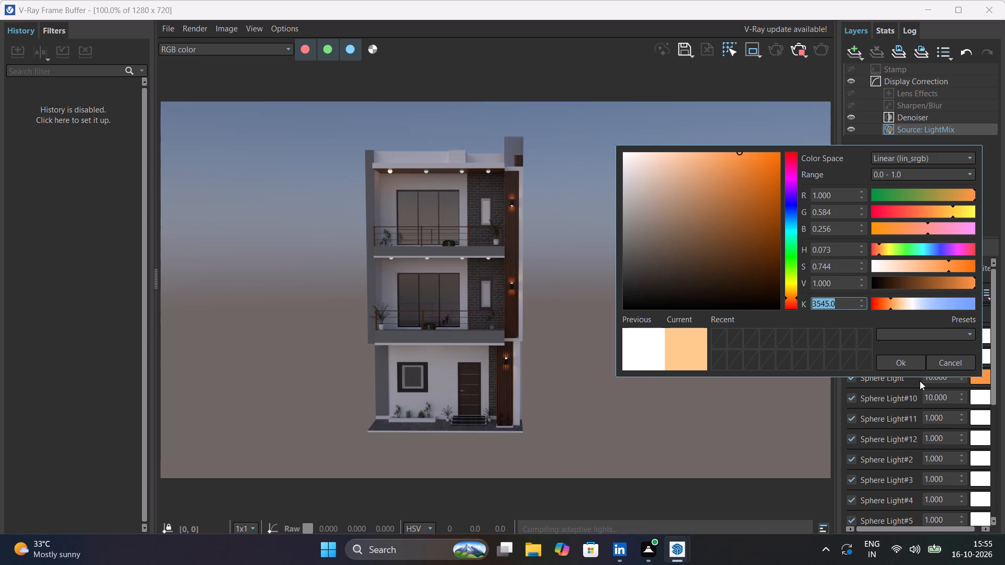
Set the Sphere Light#10 colour temperature to 3500 K in the LightMix.
{"action": "left_click_drag", "start_coordinate": [850, 150], "coordinate": [794, 107]}
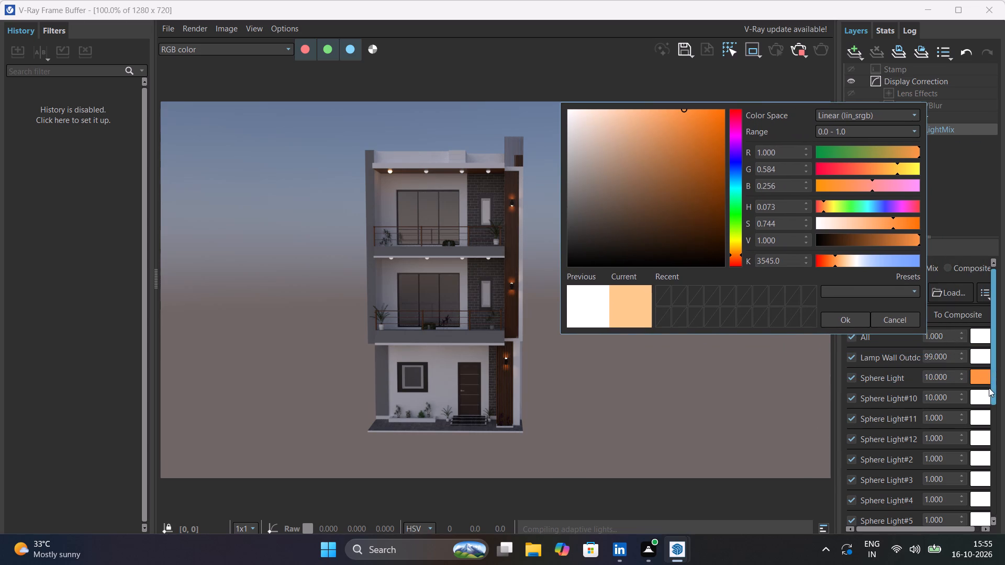
{"action": "left_click", "coordinate": [985, 396]}
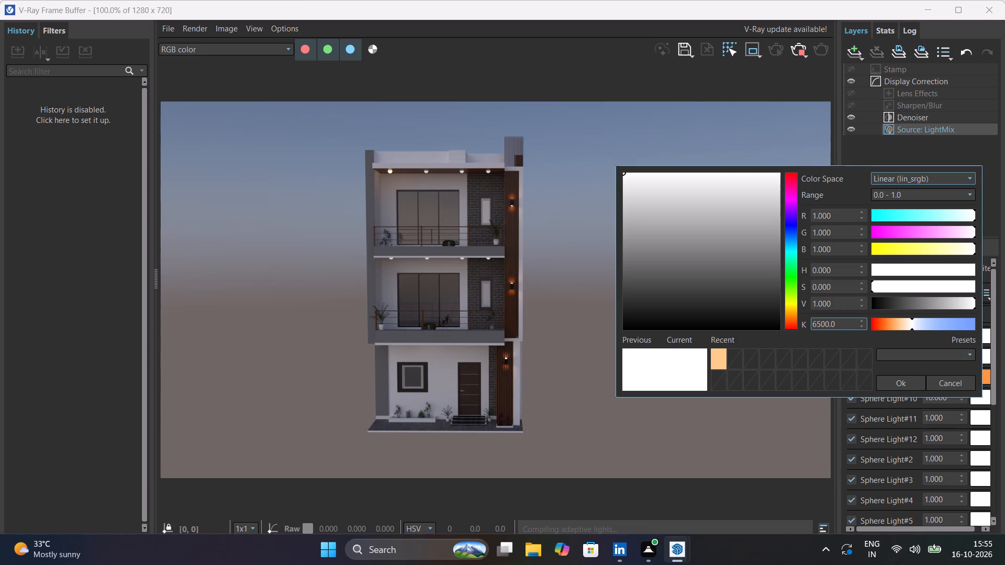
{"action": "left_click_drag", "start_coordinate": [837, 320], "coordinate": [796, 316]}
{"action": "type", "text": "3500"}
{"action": "key", "text": "Return"}
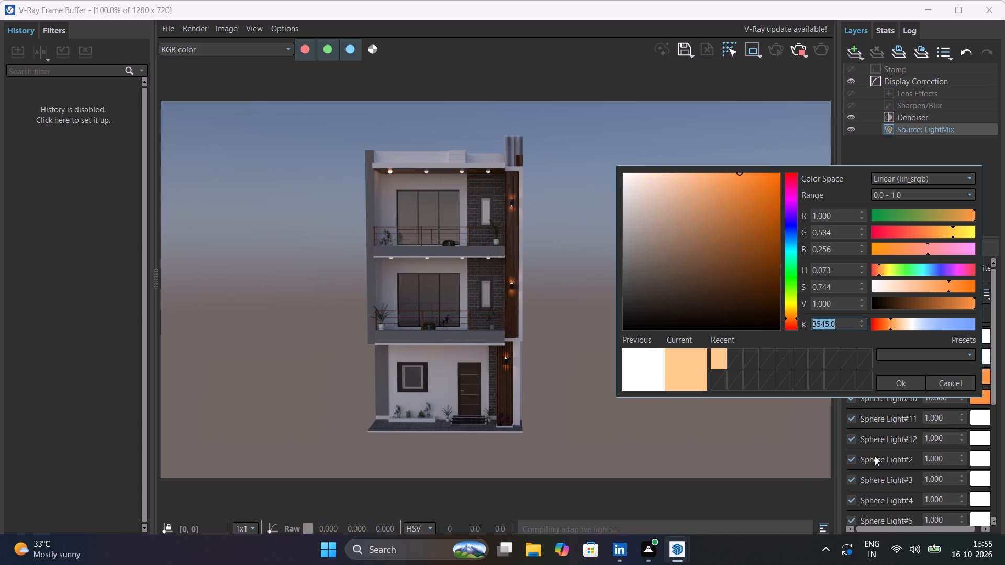
Set the Sphere Light#11 colour temperature to 3500 K in the LightMix.
{"action": "left_click", "coordinate": [980, 417]}
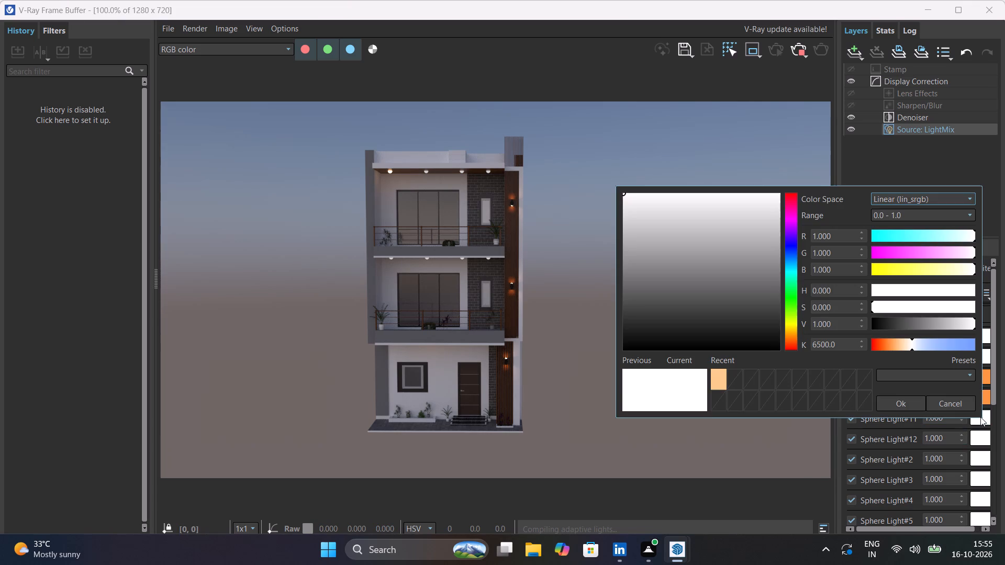
{"action": "left_click_drag", "start_coordinate": [834, 343], "coordinate": [802, 341]}
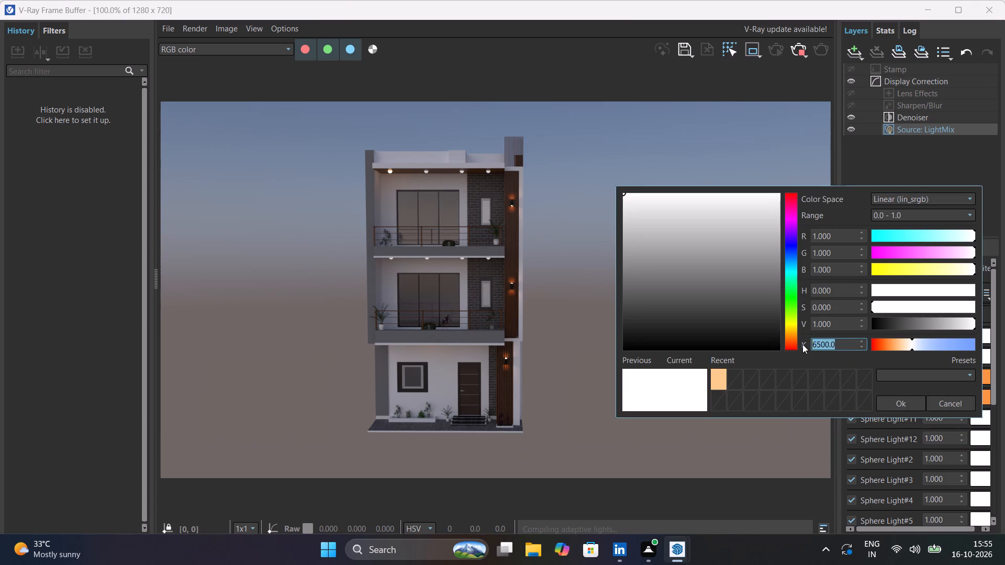
{"action": "type", "text": "3500"}
{"action": "key", "text": "Return"}
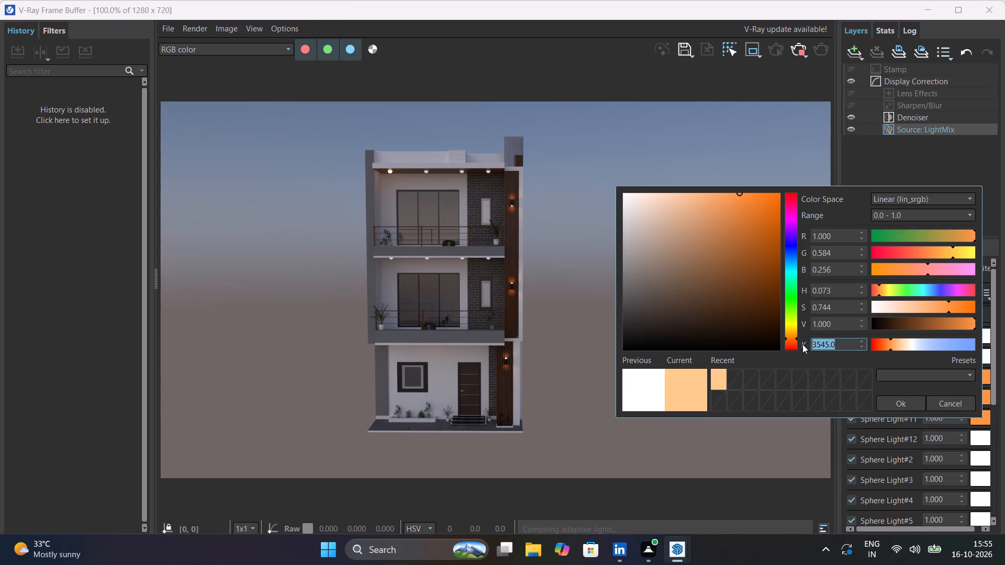
{"action": "left_click", "coordinate": [904, 402]}
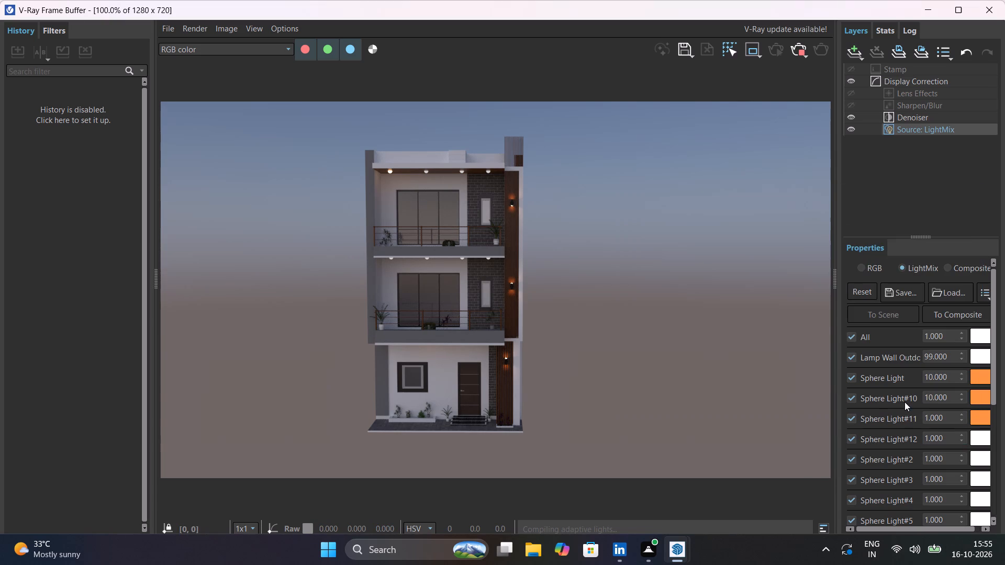
Set the Sphere Light#12 colour temperature to 3500 K in the LightMix.
{"action": "left_click", "coordinate": [987, 434]}
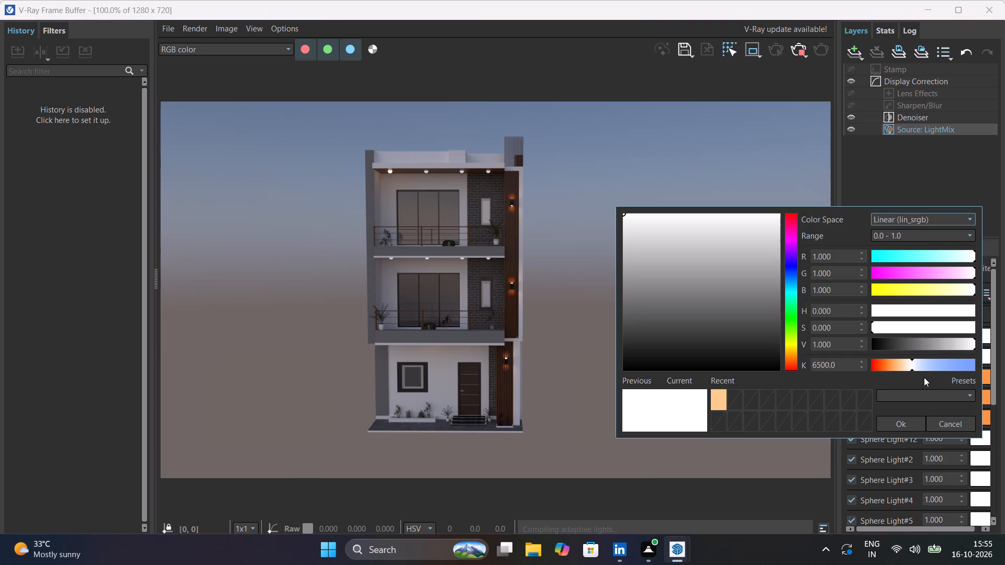
{"action": "left_click_drag", "start_coordinate": [839, 365], "coordinate": [780, 367]}
{"action": "type", "text": "3500"}
{"action": "key", "text": "Return"}
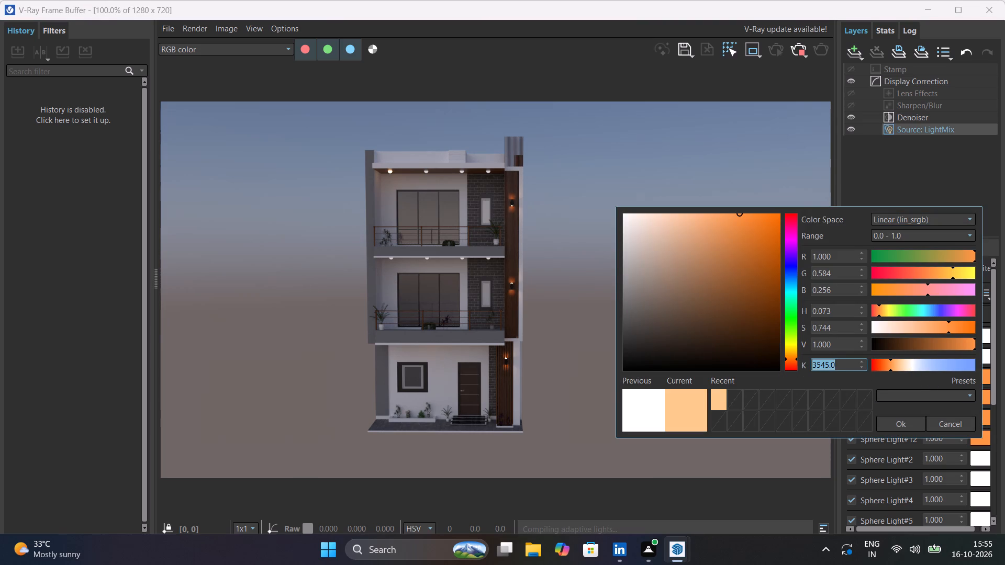
{"action": "left_click", "coordinate": [894, 421]}
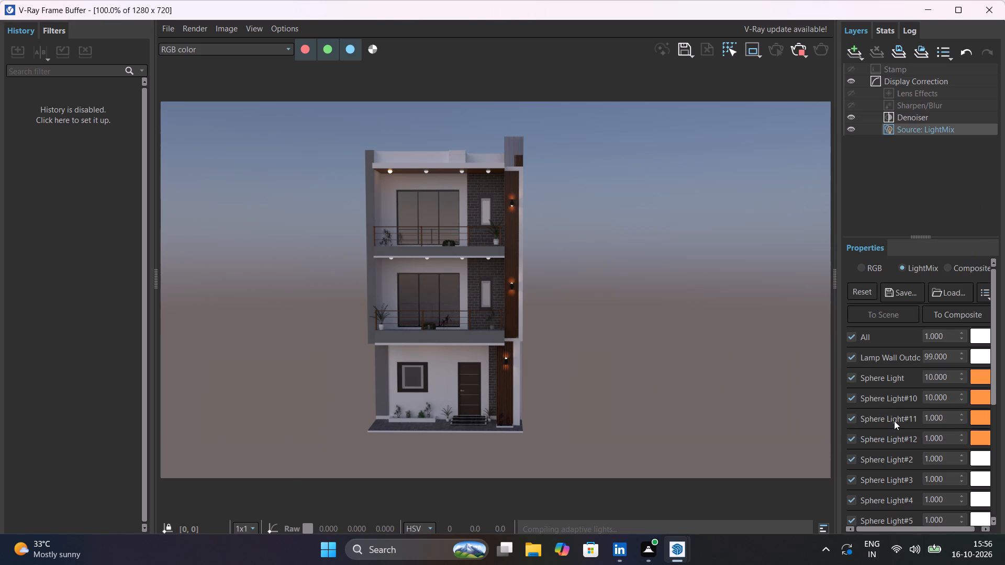
Set the Sphere Light#2 colour temperature to 3500 K in the LightMix.
{"action": "left_click", "coordinate": [975, 458]}
{"action": "left_click_drag", "start_coordinate": [844, 385], "coordinate": [825, 385]}
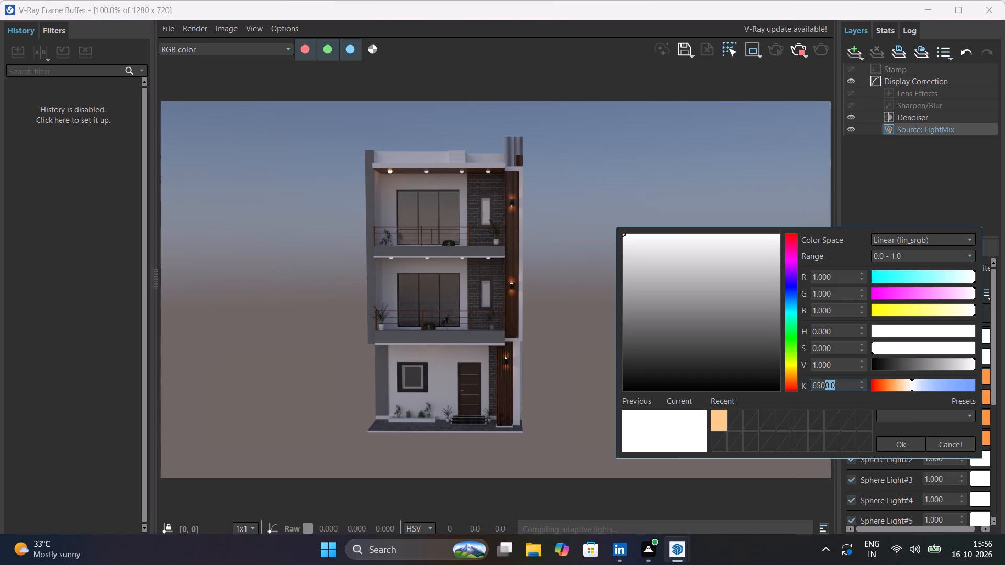
{"action": "left_click_drag", "start_coordinate": [825, 385], "coordinate": [794, 386]}
{"action": "type", "text": "35"}
{"action": "type", "text": "00"}
{"action": "key", "text": "Return"}
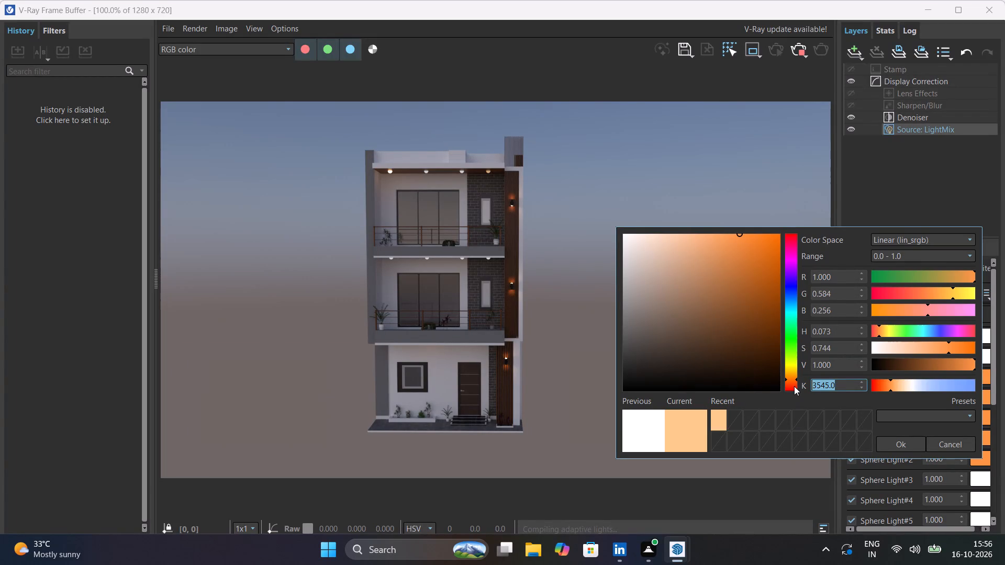
{"action": "left_click", "coordinate": [970, 415]}
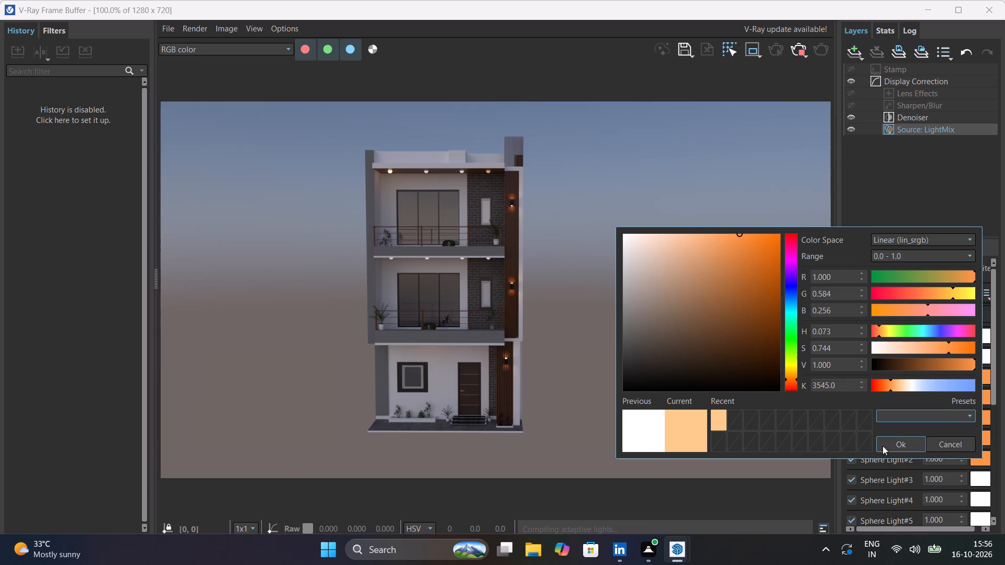
{"action": "left_click", "coordinate": [888, 443]}
Set the Sphere Light#3 colour temperature to 3500 K in the LightMix.
{"action": "left_click", "coordinate": [979, 477]}
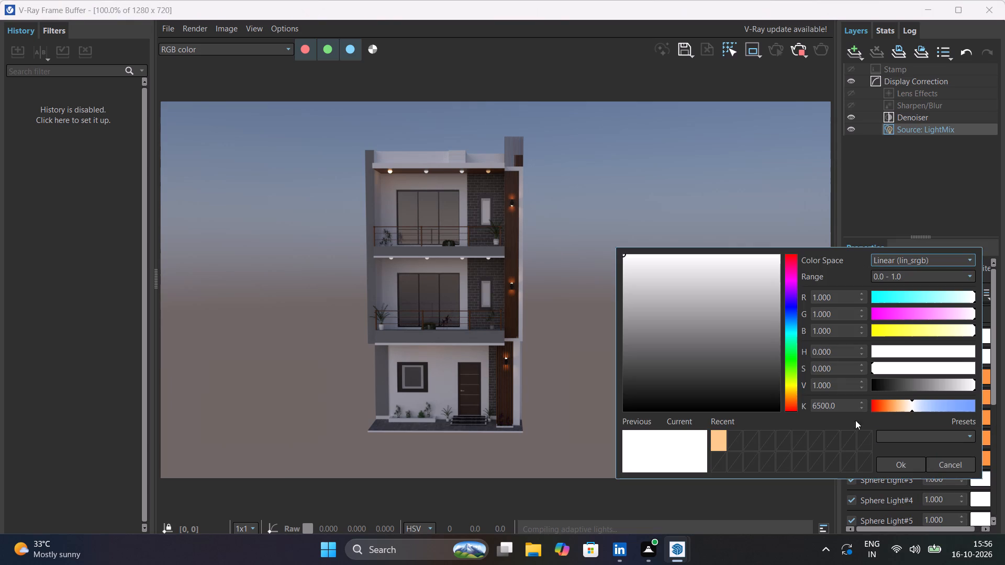
{"action": "left_click_drag", "start_coordinate": [846, 403], "coordinate": [784, 403]}
{"action": "type", "text": "3500"}
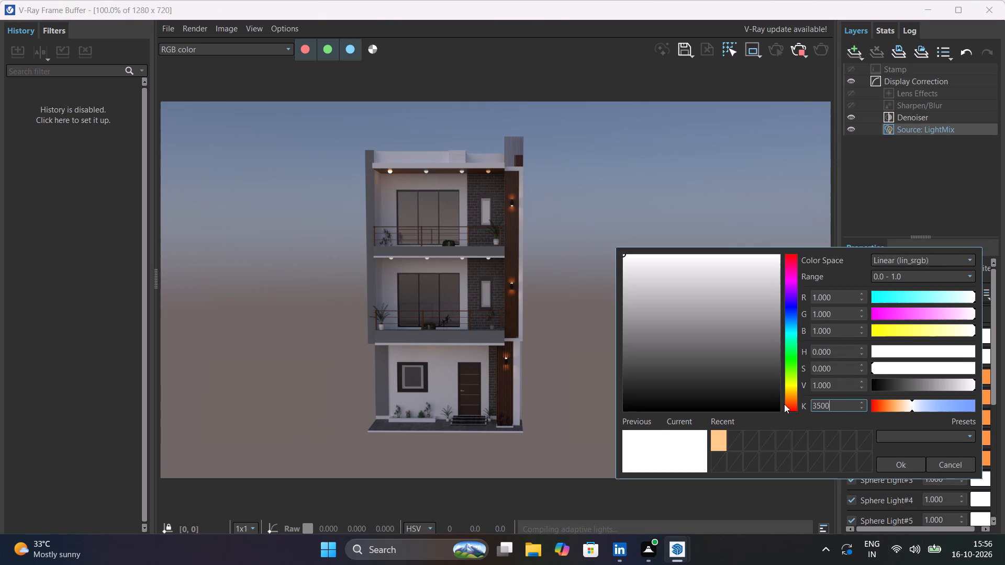
{"action": "key", "text": "Return"}
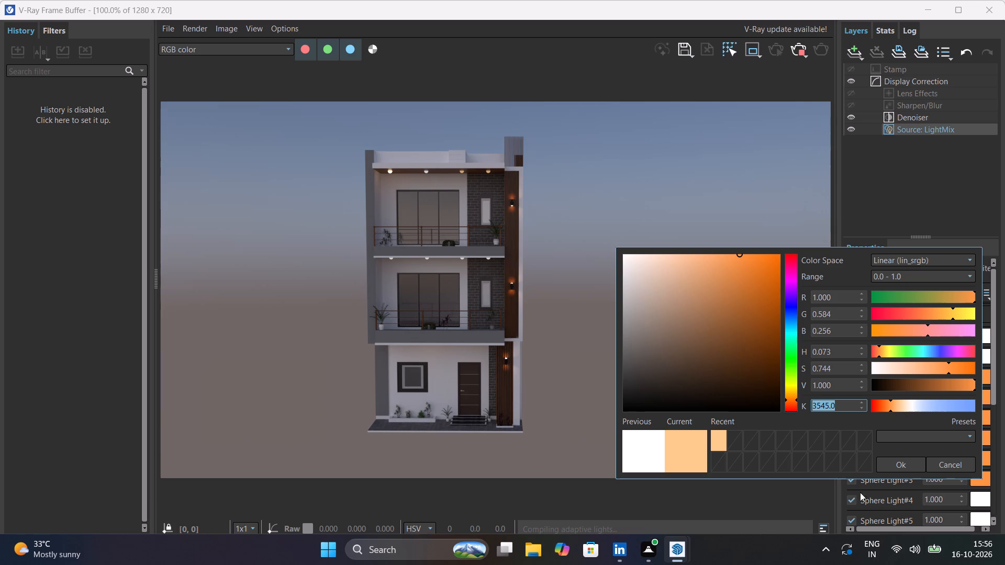
Set the Sphere Light#4 colour temperature to 3500 K in the LightMix.
{"action": "left_click", "coordinate": [984, 500]}
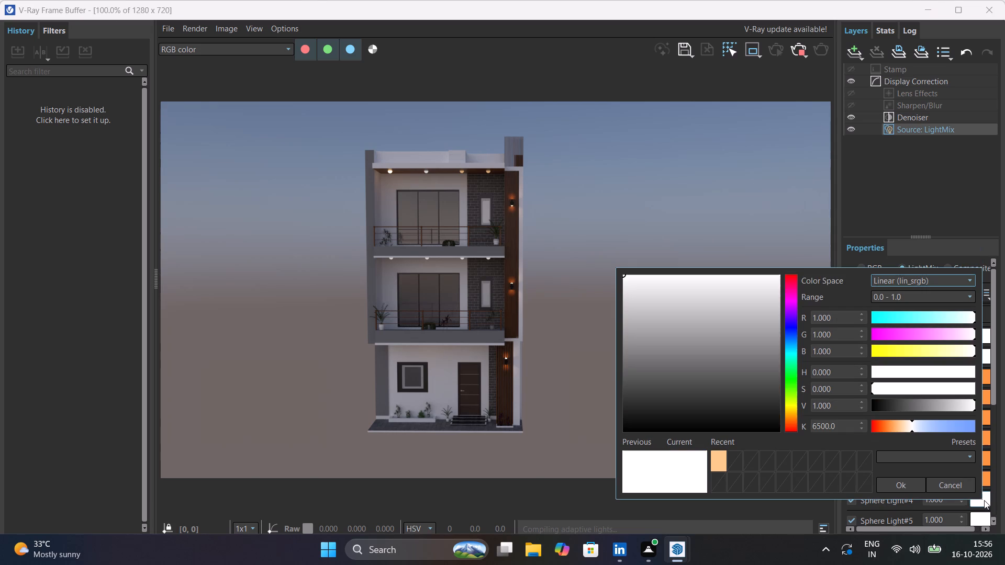
{"action": "left_click_drag", "start_coordinate": [842, 423], "coordinate": [804, 422]}
{"action": "type", "text": "3500"}
{"action": "key", "text": "Return"}
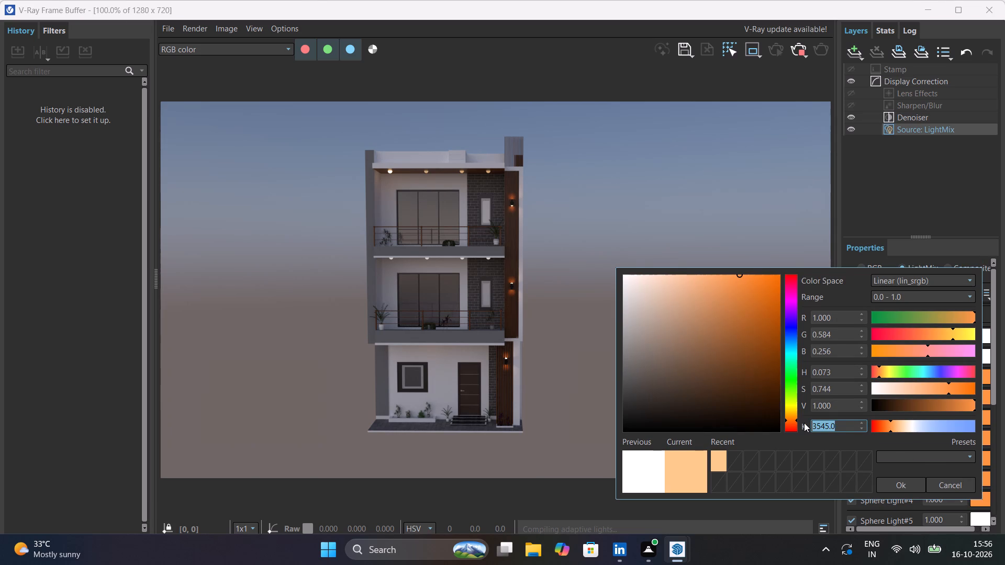
{"action": "left_click", "coordinate": [885, 481]}
Set the Sphere Light#5 colour temperature to 3500 K in the LightMix.
{"action": "scroll", "coordinate": [936, 441], "scroll_direction": "down", "scroll_amount": 1}
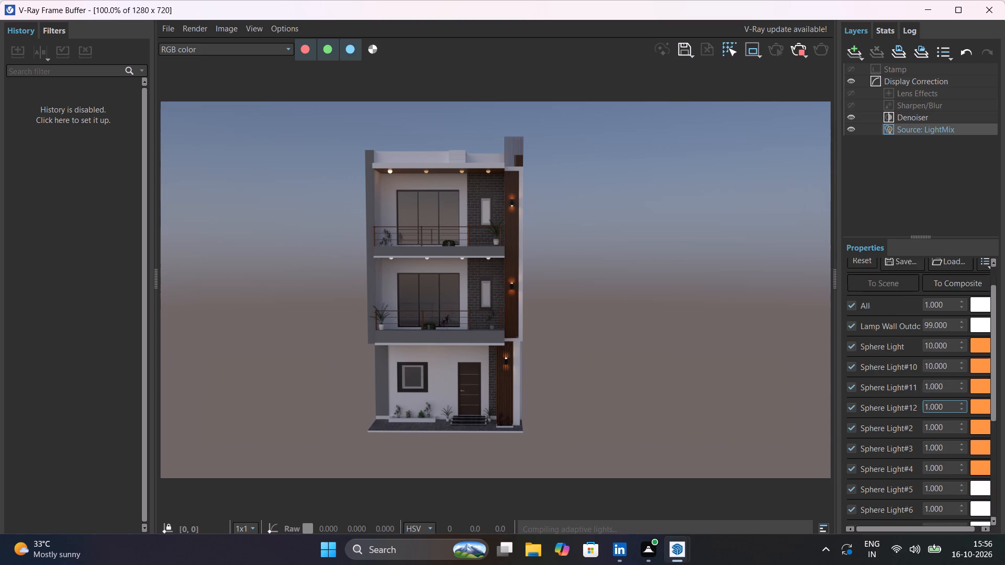
{"action": "scroll", "coordinate": [936, 441], "scroll_direction": "down", "scroll_amount": 1}
{"action": "left_click", "coordinate": [976, 457]}
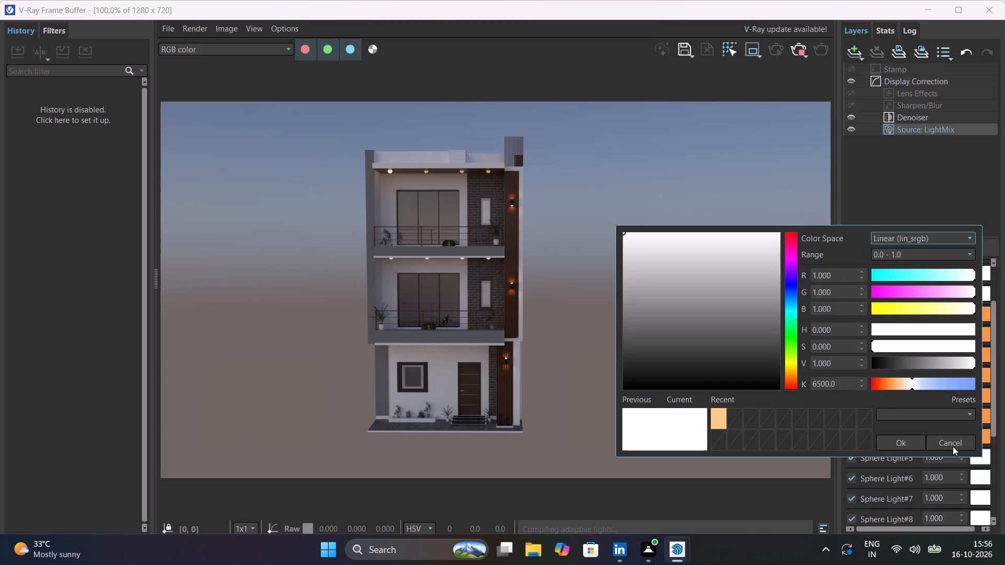
{"action": "left_click_drag", "start_coordinate": [840, 386], "coordinate": [747, 379]}
{"action": "type", "text": "3500"}
{"action": "key", "text": "Return"}
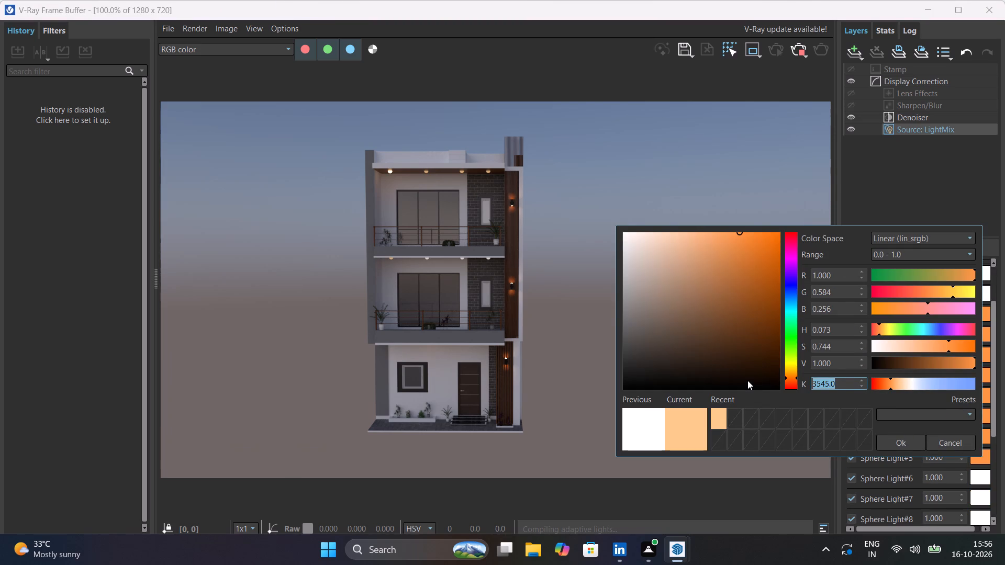
Set the Sphere Light#6 colour temperature to 3500 K in the LightMix.
{"action": "left_click", "coordinate": [980, 474]}
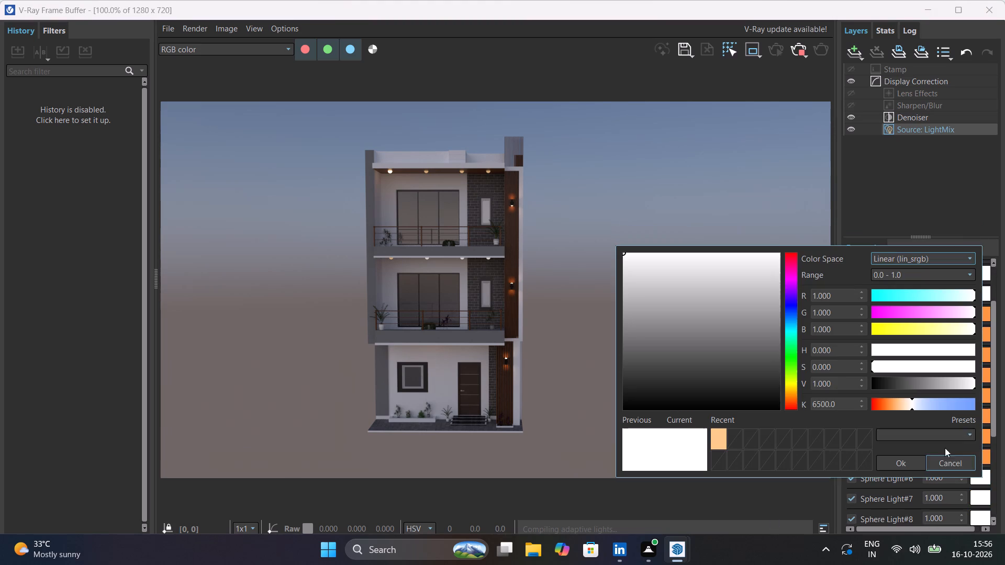
{"action": "left_click_drag", "start_coordinate": [846, 401], "coordinate": [738, 400]}
{"action": "type", "text": "3500"}
{"action": "key", "text": "Return"}
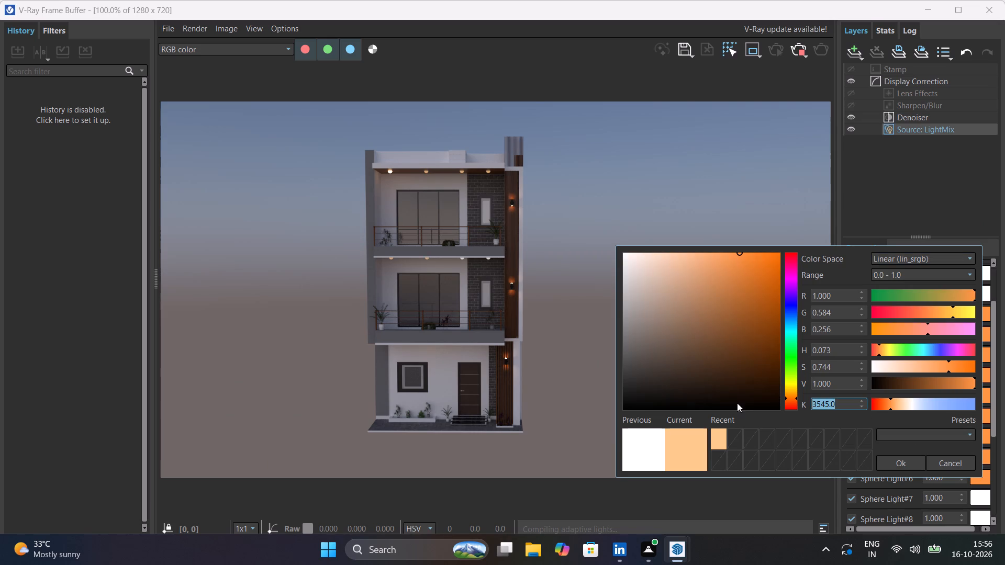
Set the Sphere Light#7 colour temperature to 3500 K in the LightMix.
{"action": "left_click", "coordinate": [982, 499]}
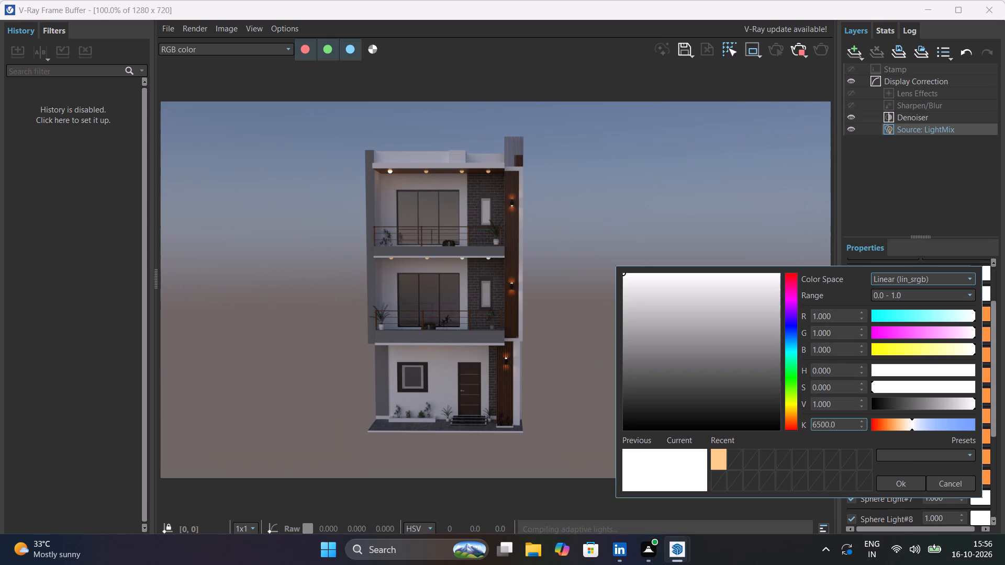
{"action": "left_click_drag", "start_coordinate": [842, 423], "coordinate": [786, 421]}
{"action": "type", "text": "3500"}
{"action": "key", "text": "Return"}
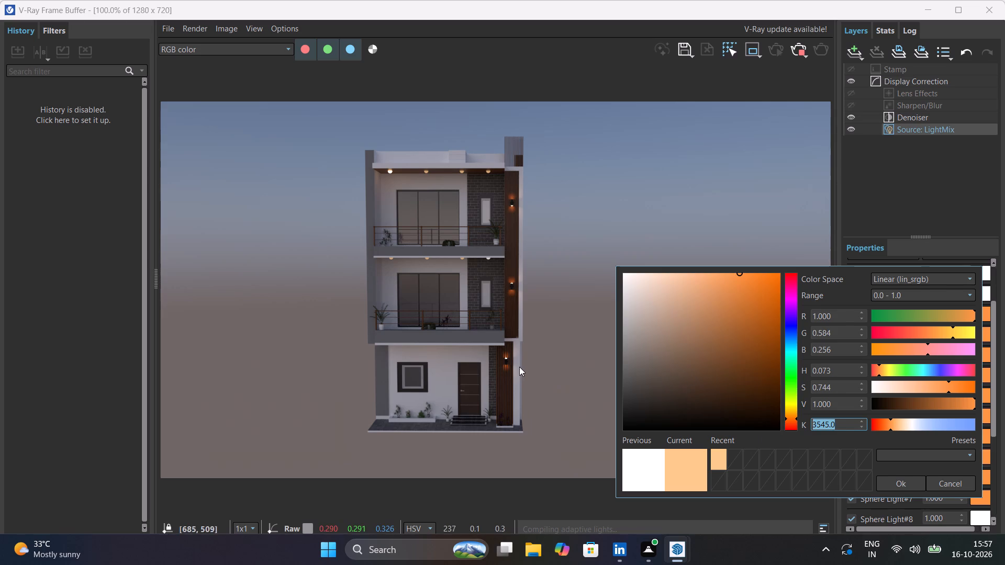
Set the Sphere Light#8 colour temperature to 3500 K in the LightMix.
{"action": "middle_click_drag", "start_coordinate": [519, 367], "coordinate": [526, 335]}
{"action": "scroll", "coordinate": [531, 338], "scroll_direction": "down", "scroll_amount": 1}
{"action": "scroll", "coordinate": [531, 338], "scroll_direction": "up", "scroll_amount": 2}
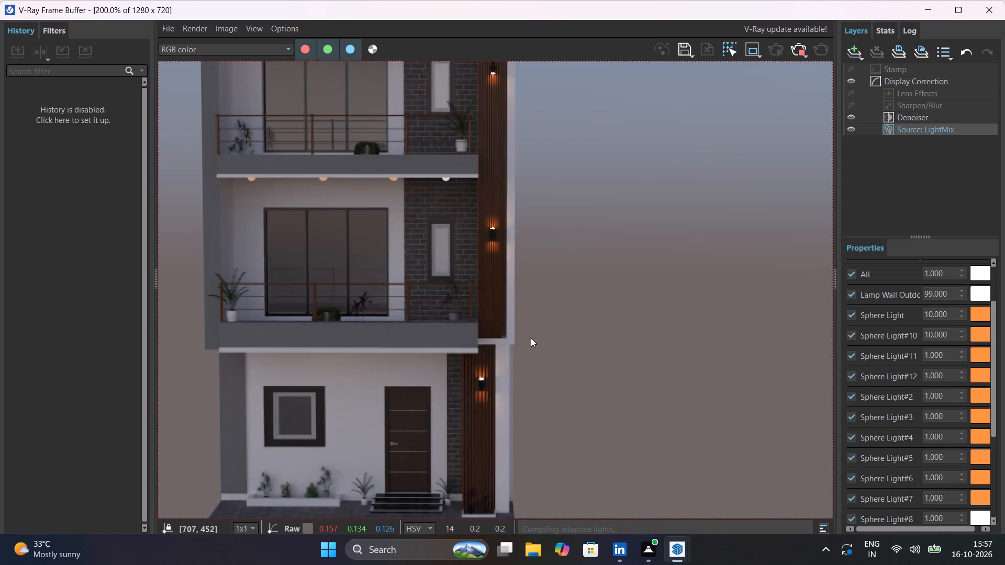
{"action": "scroll", "coordinate": [531, 338], "scroll_direction": "up", "scroll_amount": 1}
{"action": "scroll", "coordinate": [532, 337], "scroll_direction": "down", "scroll_amount": 2}
{"action": "scroll", "coordinate": [923, 494], "scroll_direction": "down", "scroll_amount": 1}
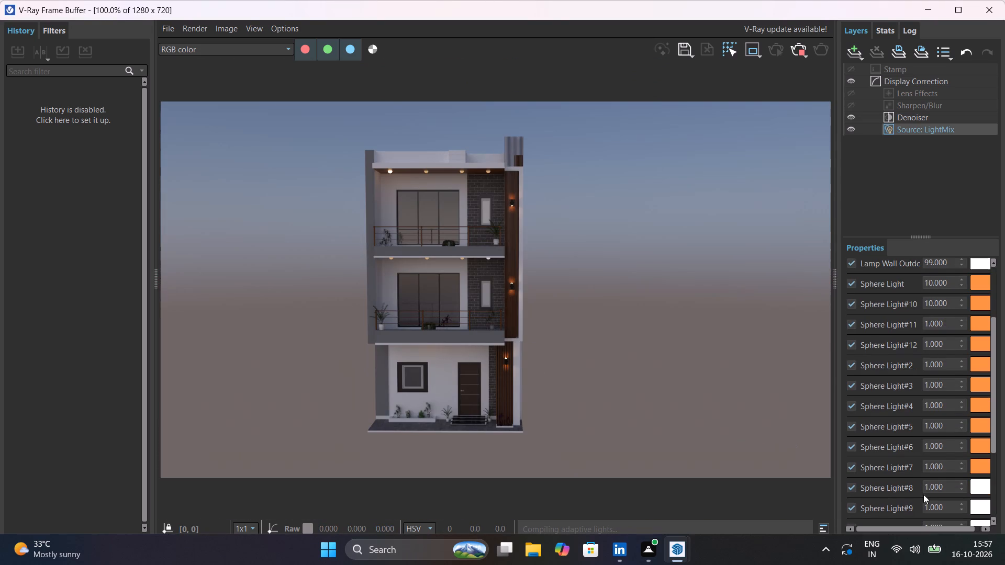
{"action": "left_click", "coordinate": [983, 490]}
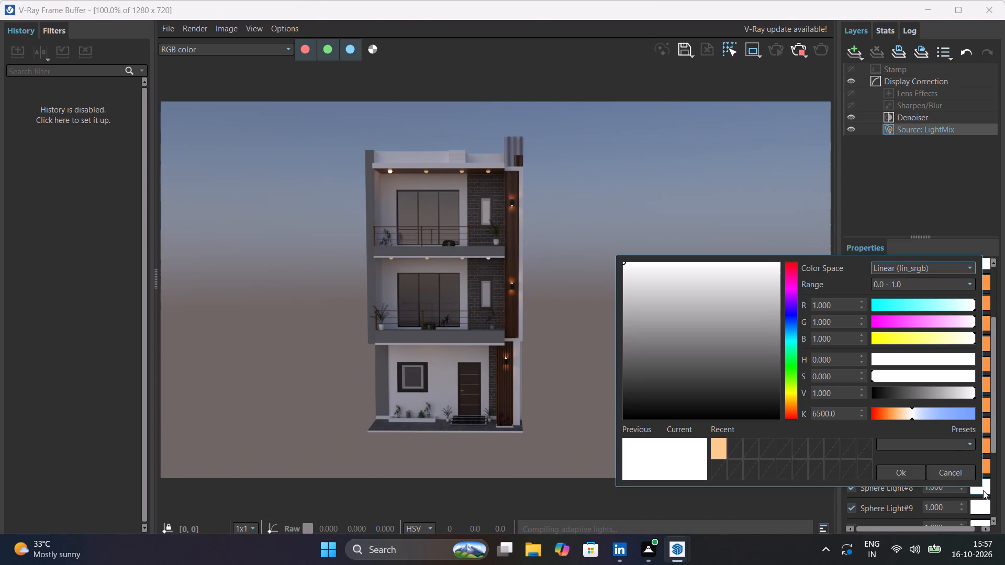
{"action": "left_click_drag", "start_coordinate": [843, 409], "coordinate": [805, 413]}
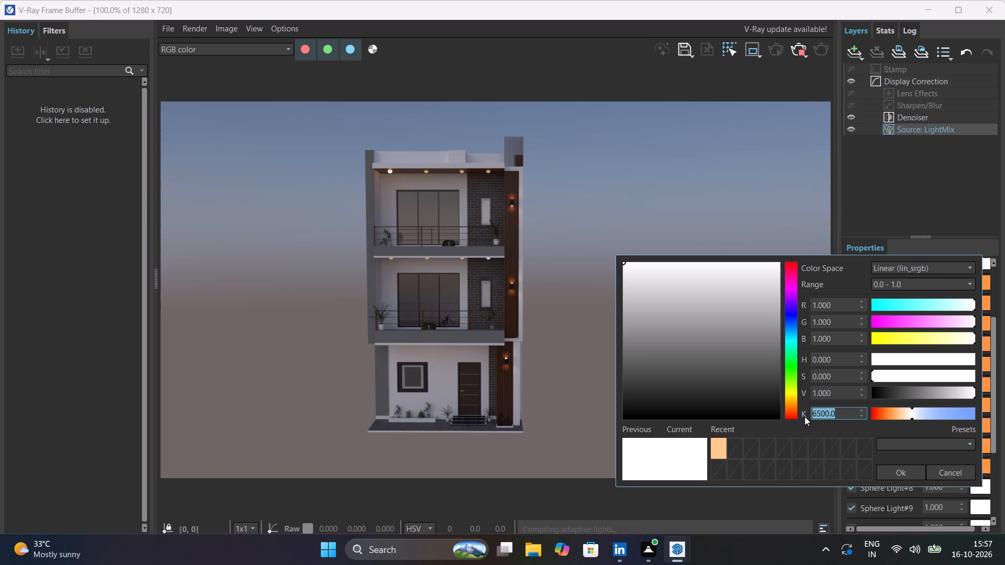
{"action": "type", "text": "3500"}
{"action": "key", "text": "Return"}
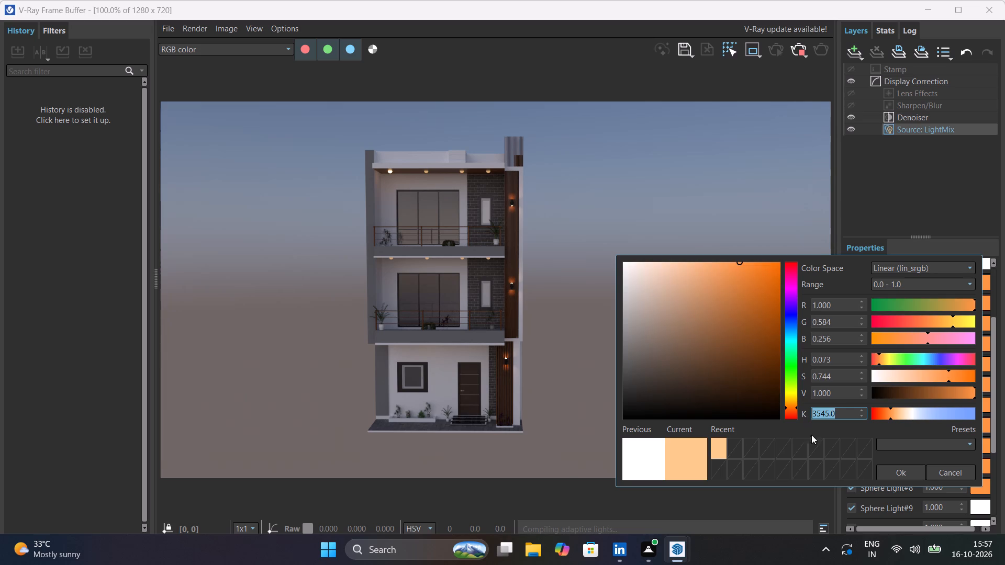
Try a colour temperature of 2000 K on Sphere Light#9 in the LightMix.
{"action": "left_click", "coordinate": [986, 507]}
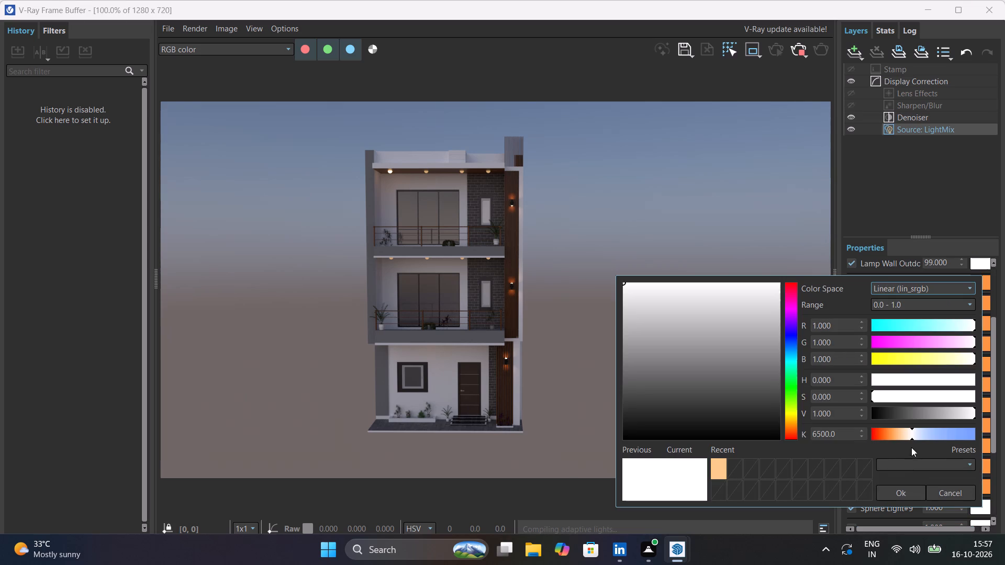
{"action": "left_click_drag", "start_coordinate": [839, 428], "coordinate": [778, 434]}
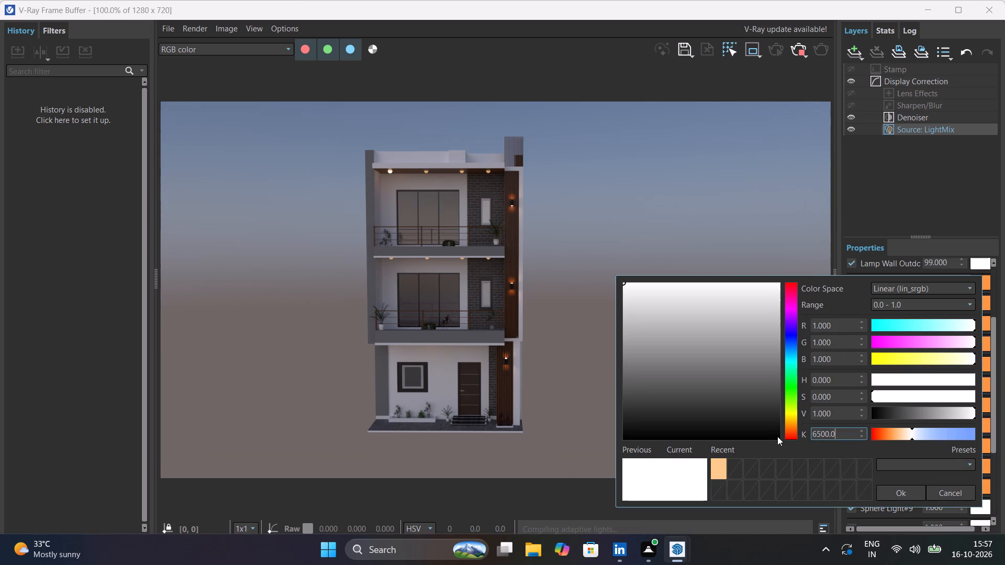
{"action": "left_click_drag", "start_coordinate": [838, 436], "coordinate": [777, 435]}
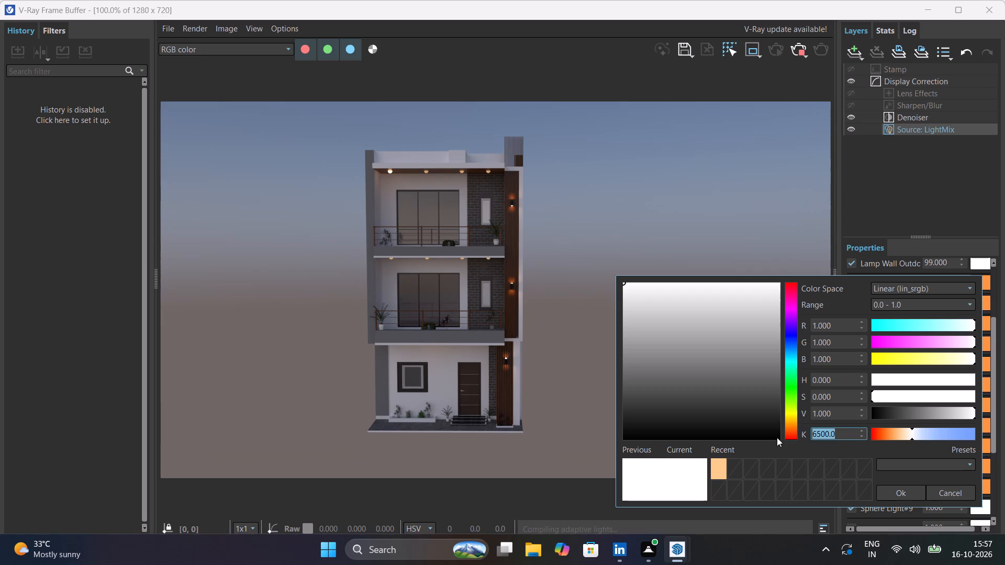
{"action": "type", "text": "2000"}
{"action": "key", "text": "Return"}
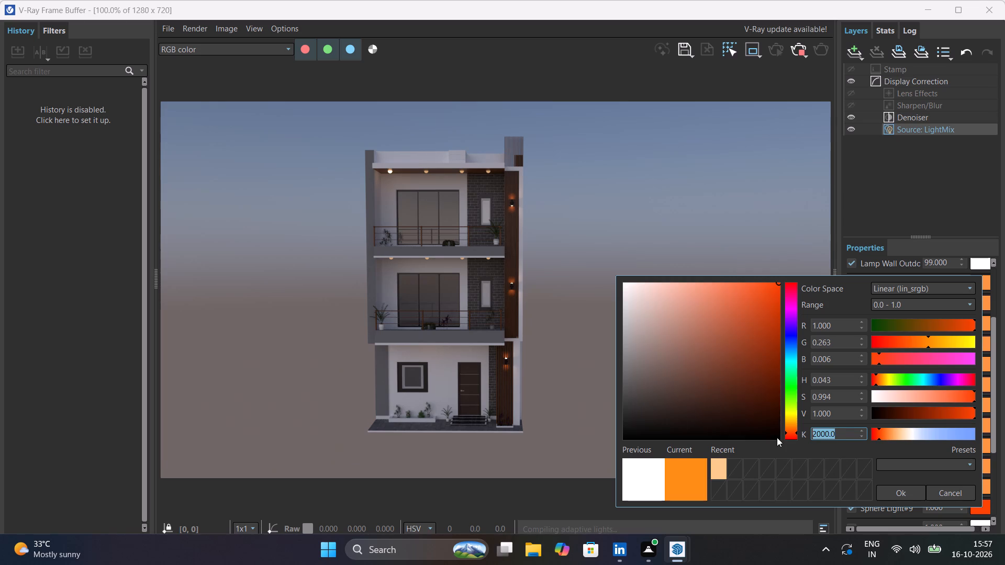
Set the Sphere Light#9 colour temperature to 3500 K and close the colour picker.
{"action": "left_click_drag", "start_coordinate": [837, 436], "coordinate": [830, 435]}
{"action": "left_click_drag", "start_coordinate": [830, 435], "coordinate": [780, 434]}
{"action": "type", "text": "3500"}
{"action": "key", "text": "Return"}
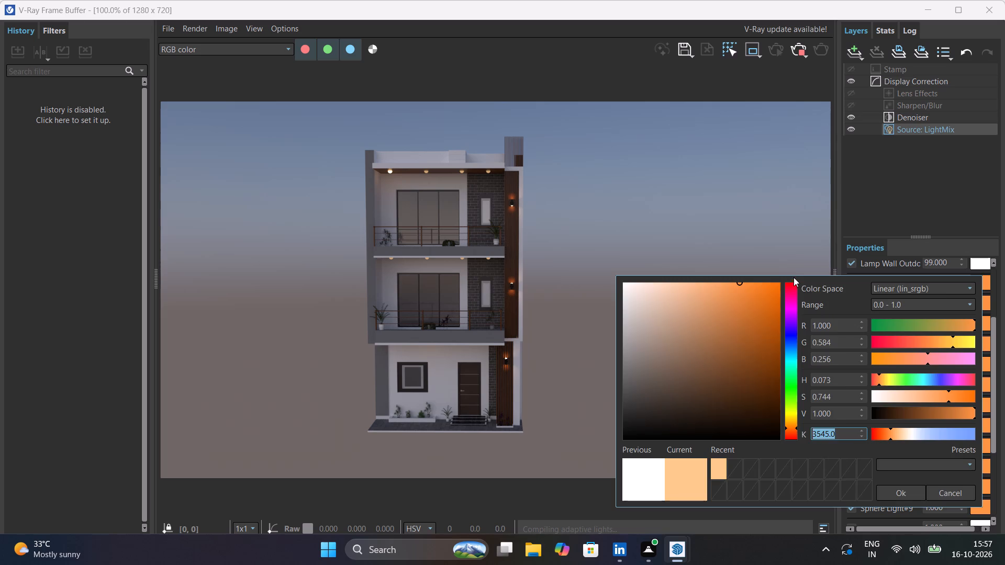
{"action": "left_click_drag", "start_coordinate": [791, 271], "coordinate": [697, 131]}
Set the Spot Light colour temperature, listed below the sphere lights in the LightMix, to 3500 K.
{"action": "scroll", "coordinate": [947, 472], "scroll_direction": "down", "scroll_amount": 2}
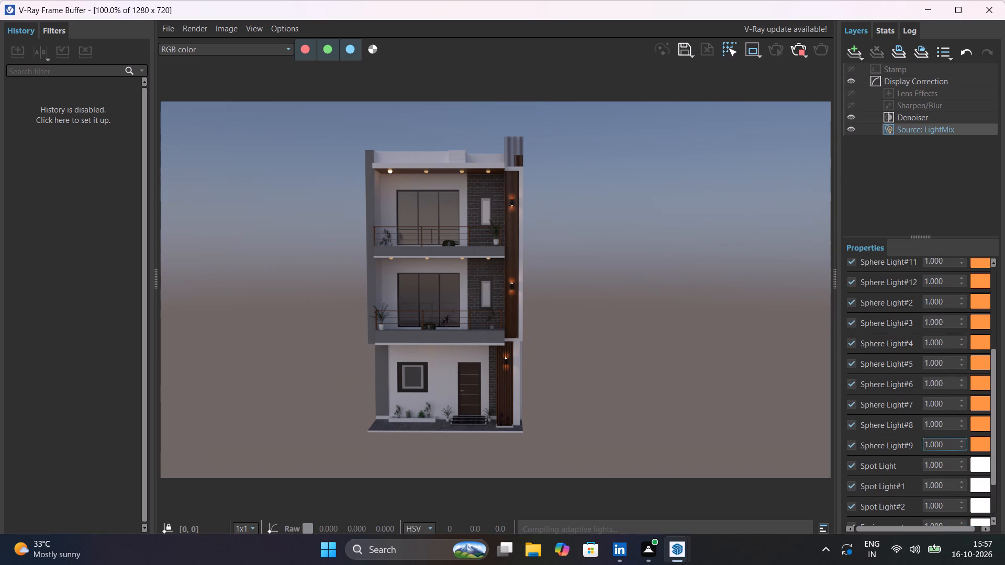
{"action": "scroll", "coordinate": [947, 471], "scroll_direction": "down", "scroll_amount": 3}
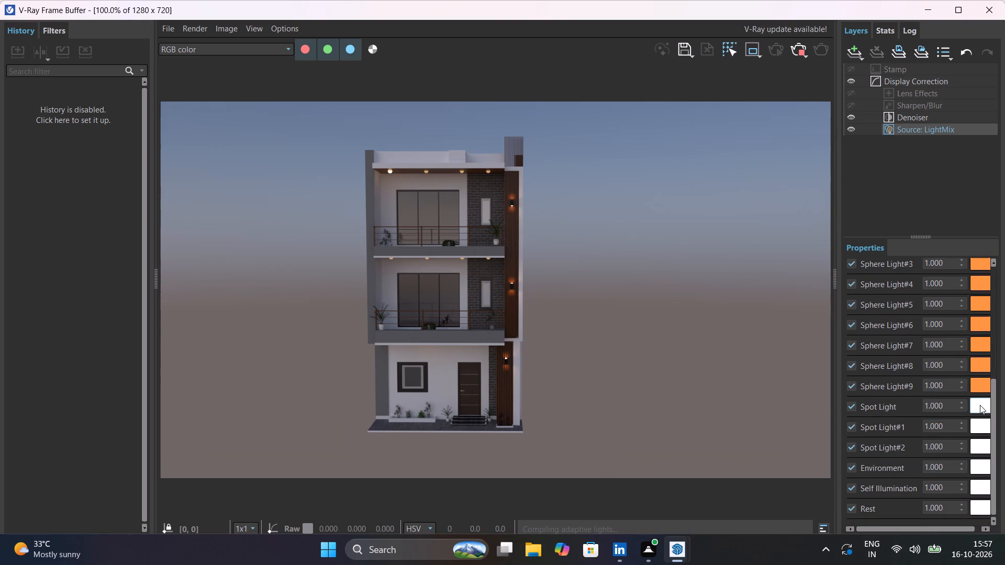
{"action": "left_click", "coordinate": [980, 406]}
{"action": "left_click_drag", "start_coordinate": [844, 331], "coordinate": [747, 343]}
{"action": "key", "text": "3"}
{"action": "key", "text": "BackSpace"}
{"action": "key", "text": "BackSpace"}
{"action": "key", "text": "BackSpace"}
{"action": "key", "text": "BackSpace"}
{"action": "key", "text": "BackSpace"}
{"action": "key", "text": "BackSpace"}
{"action": "key", "text": "BackSpace"}
{"action": "key", "text": "BackSpace"}
{"action": "key", "text": "BackSpace"}
{"action": "key", "text": "BackSpace"}
{"action": "key", "text": "BackSpace"}
{"action": "key", "text": "BackSpace"}
{"action": "key", "text": "BackSpace"}
{"action": "key", "text": "BackSpace"}
{"action": "key", "text": "BackSpace"}
{"action": "key", "text": "BackSpace"}
{"action": "key", "text": "BackSpace"}
{"action": "key", "text": "BackSpace"}
{"action": "key", "text": "BackSpace"}
{"action": "key", "text": "BackSpace"}
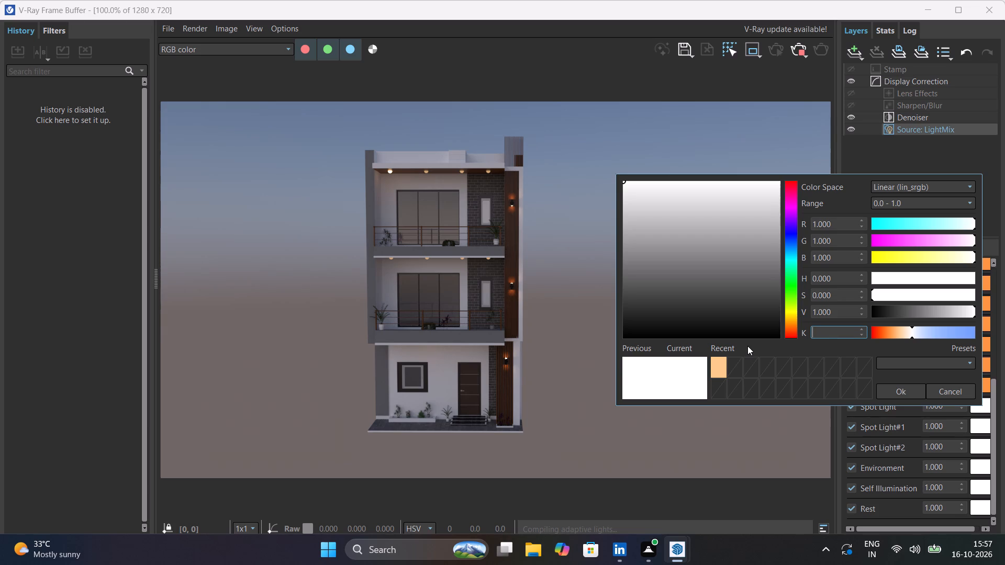
{"action": "type", "text": "3500"}
{"action": "key", "text": "Return"}
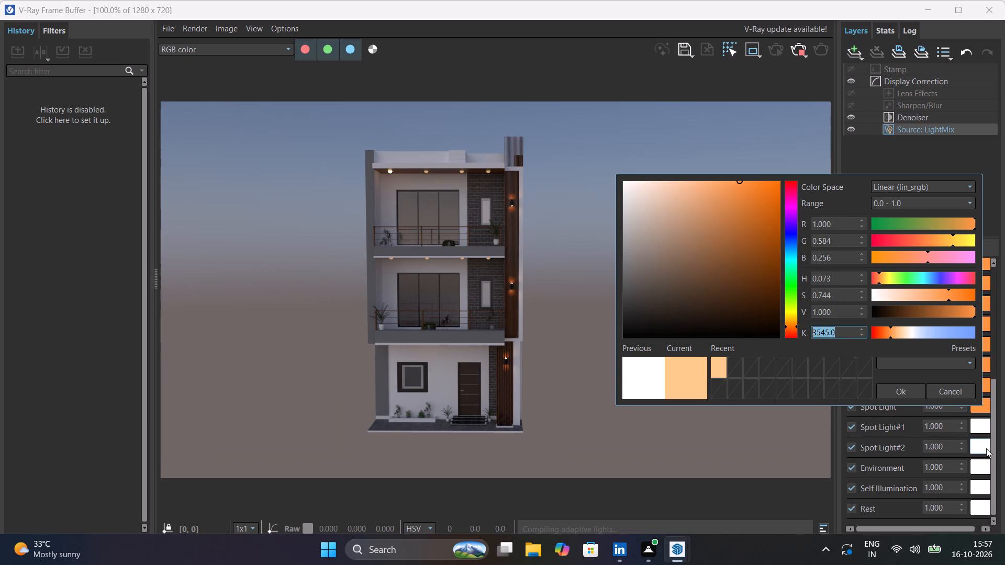
Set the Spot Light#1 colour temperature to 3500 K in the LightMix.
{"action": "left_click", "coordinate": [984, 428]}
{"action": "left_click_drag", "start_coordinate": [834, 351], "coordinate": [770, 349]}
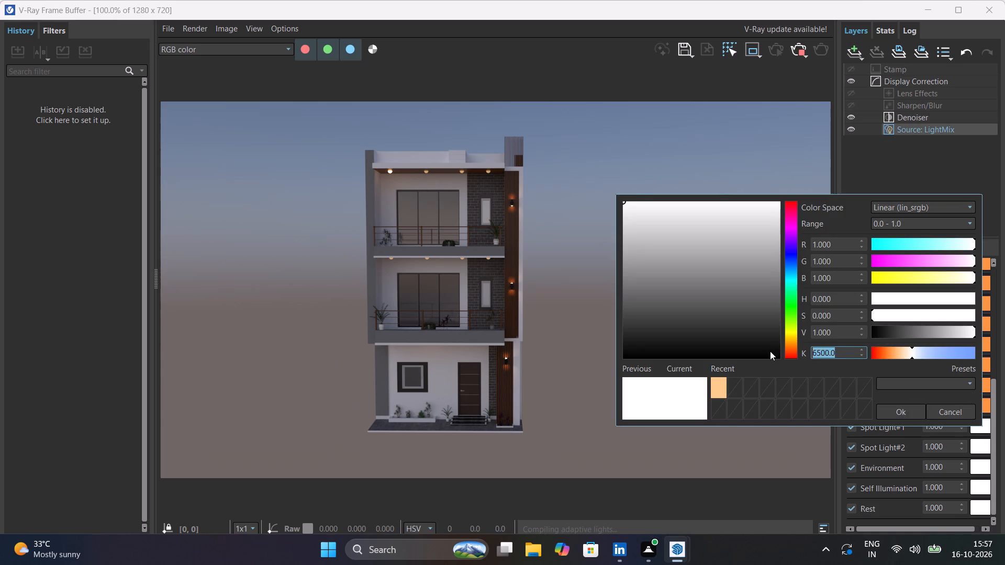
{"action": "type", "text": "3500"}
{"action": "key", "text": "Return"}
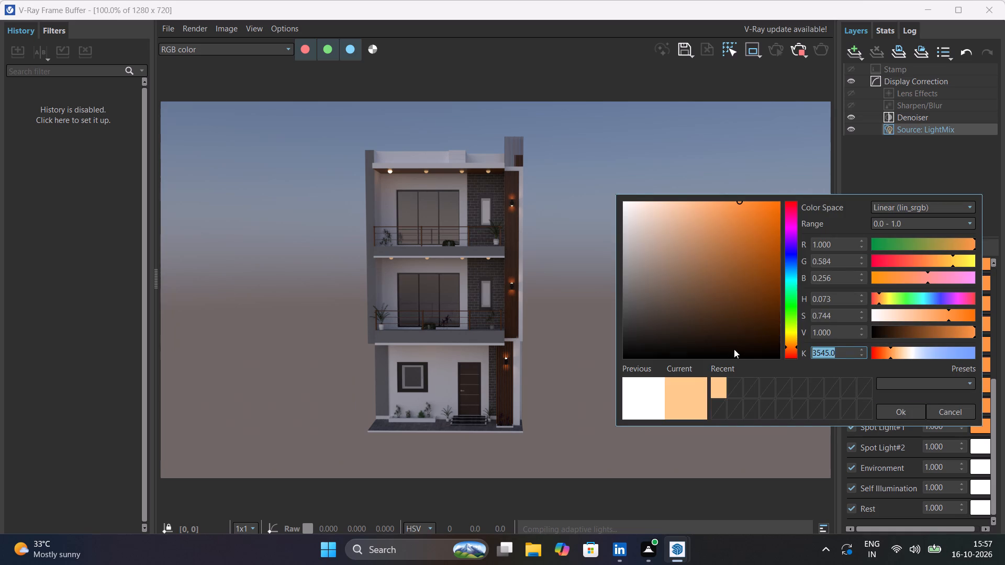
Set the Spot Light#2 colour temperature to 3500 K in the LightMix.
{"action": "left_click", "coordinate": [981, 441]}
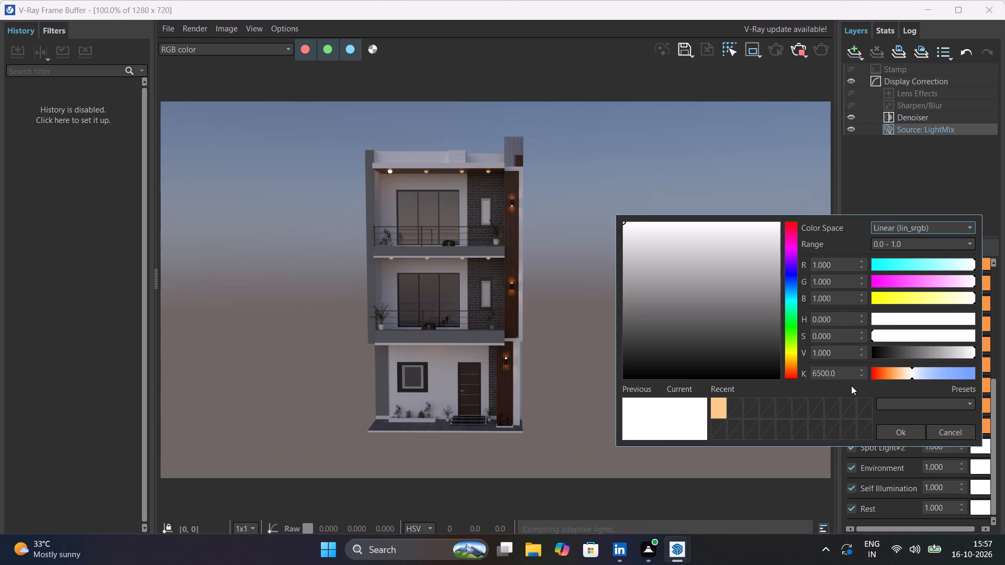
{"action": "left_click_drag", "start_coordinate": [842, 369], "coordinate": [761, 376]}
{"action": "key", "text": "BackSpace"}
{"action": "key", "text": "BackSpace"}
{"action": "key", "text": "BackSpace"}
{"action": "key", "text": "BackSpace"}
{"action": "key", "text": "BackSpace"}
{"action": "key", "text": "BackSpace"}
{"action": "key", "text": "BackSpace"}
{"action": "key", "text": "BackSpace"}
{"action": "key", "text": "BackSpace"}
{"action": "key", "text": "BackSpace"}
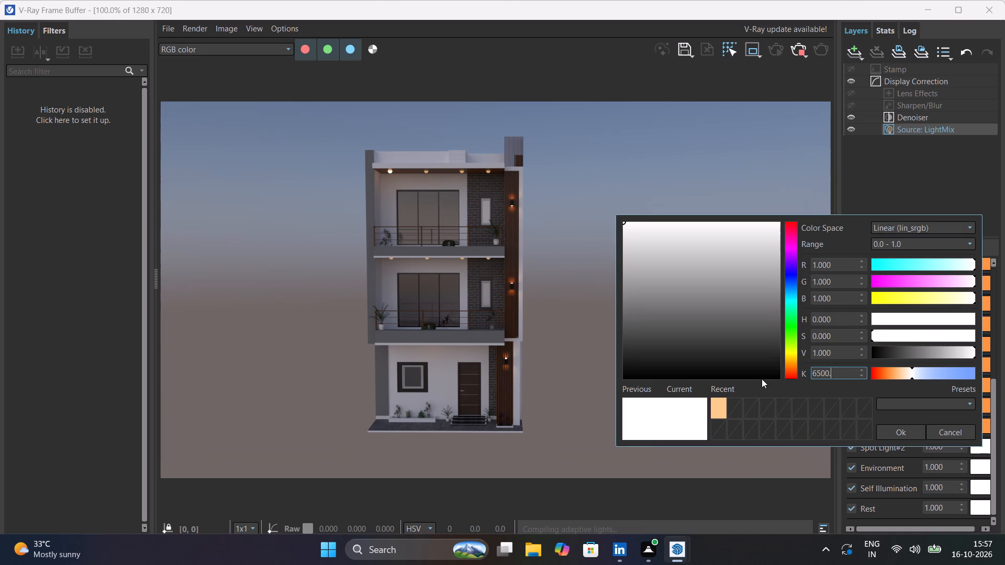
{"action": "type", "text": "3500"}
{"action": "key", "text": "Return"}
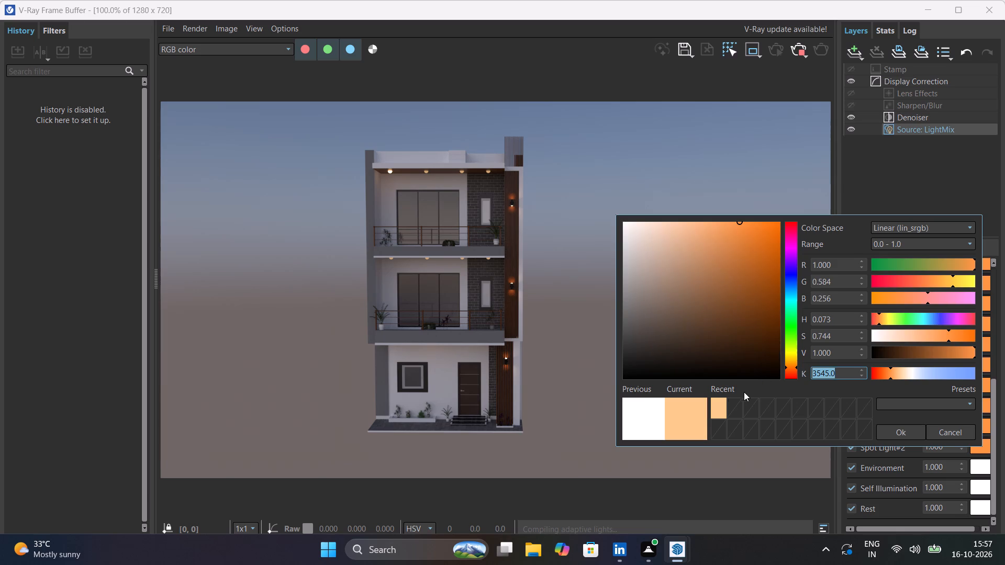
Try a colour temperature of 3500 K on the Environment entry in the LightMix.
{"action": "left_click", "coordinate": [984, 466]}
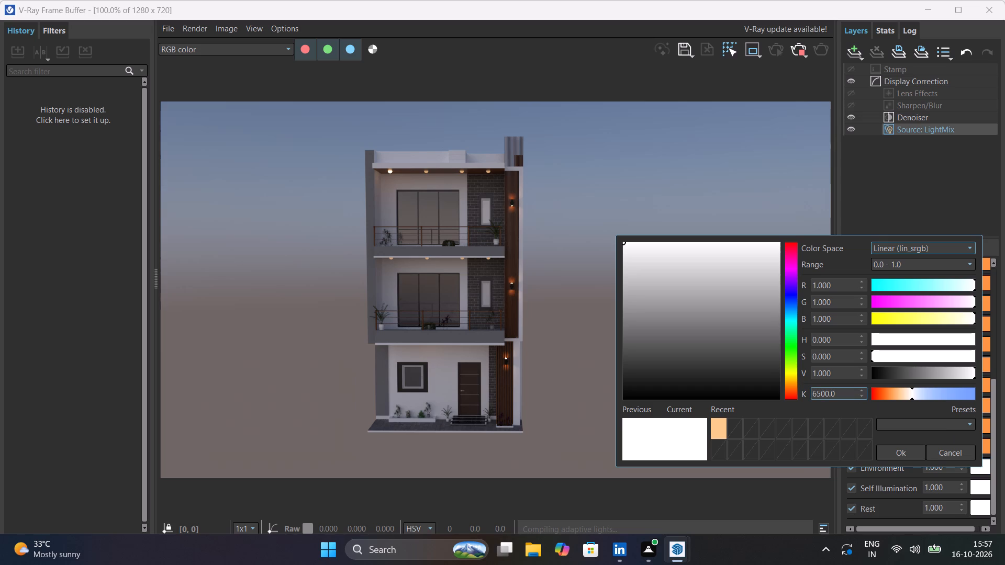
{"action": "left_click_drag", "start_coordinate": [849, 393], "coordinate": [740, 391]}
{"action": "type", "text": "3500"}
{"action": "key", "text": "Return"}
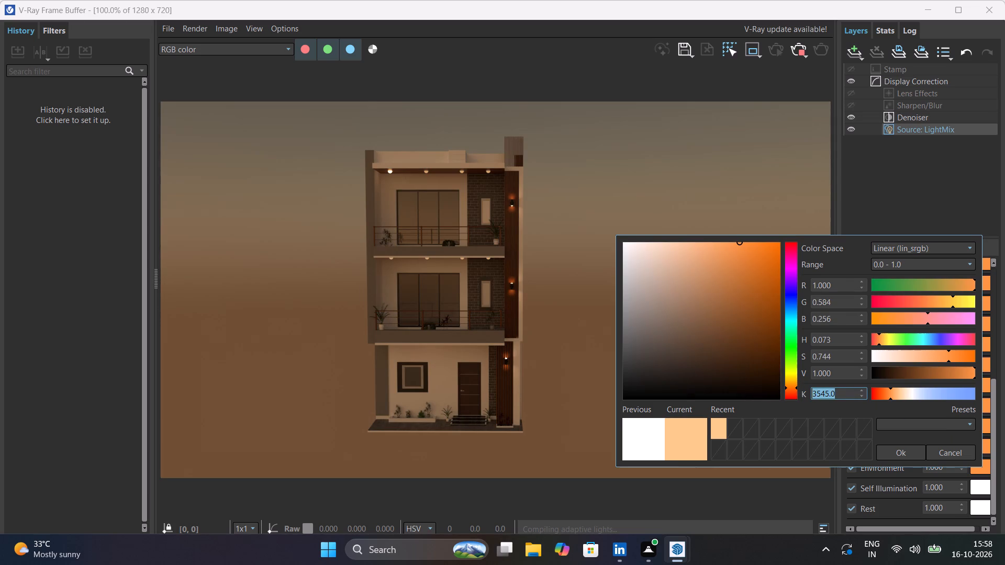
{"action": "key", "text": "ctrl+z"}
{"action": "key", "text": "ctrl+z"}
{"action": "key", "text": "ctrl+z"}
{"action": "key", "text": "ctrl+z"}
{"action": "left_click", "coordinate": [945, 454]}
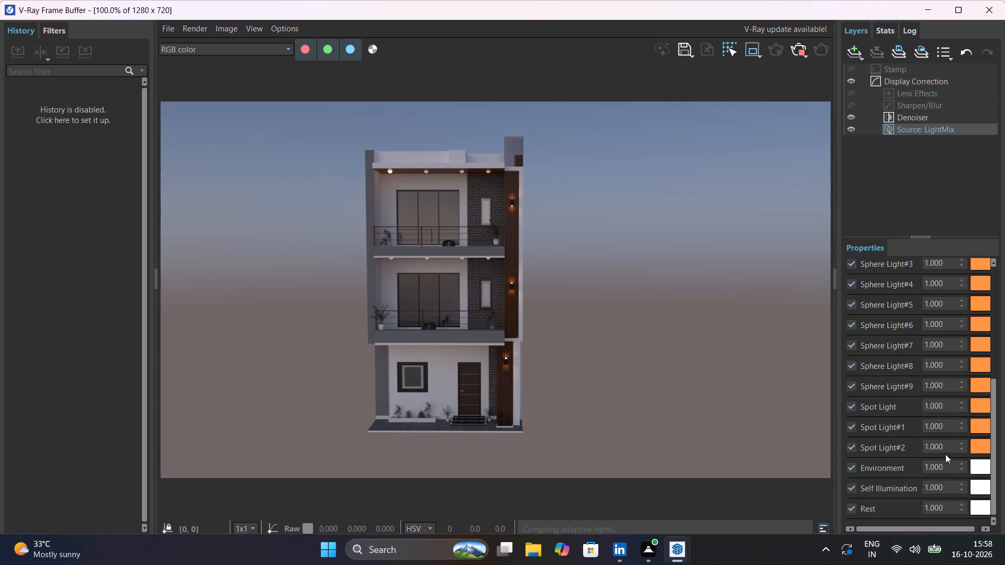
Set the colour temperature of the outdoor wall lamp entry, near the start of the LightMix list, to 3500 K.
{"action": "scroll", "coordinate": [934, 472], "scroll_direction": "down", "scroll_amount": 3}
{"action": "scroll", "coordinate": [934, 472], "scroll_direction": "up", "scroll_amount": 9}
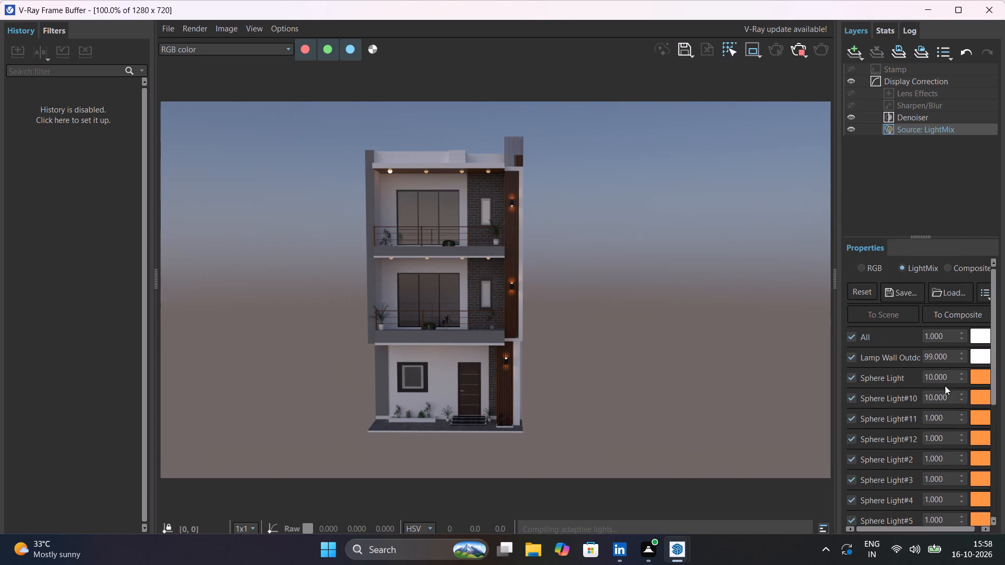
{"action": "left_click", "coordinate": [978, 358]}
{"action": "left_click_drag", "start_coordinate": [842, 282], "coordinate": [812, 281]}
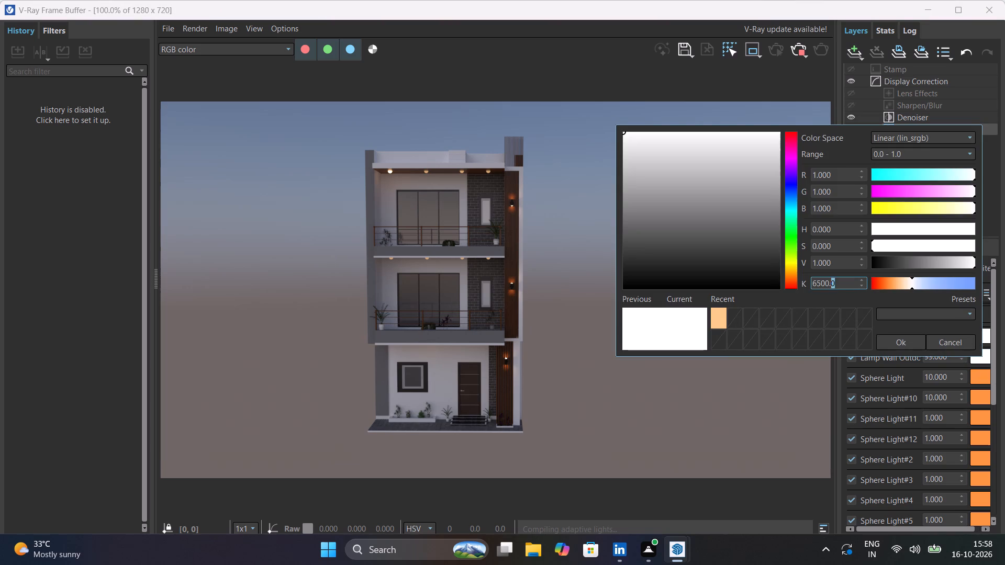
{"action": "left_click_drag", "start_coordinate": [812, 281], "coordinate": [792, 283]}
{"action": "type", "text": "3500"}
{"action": "key", "text": "Return"}
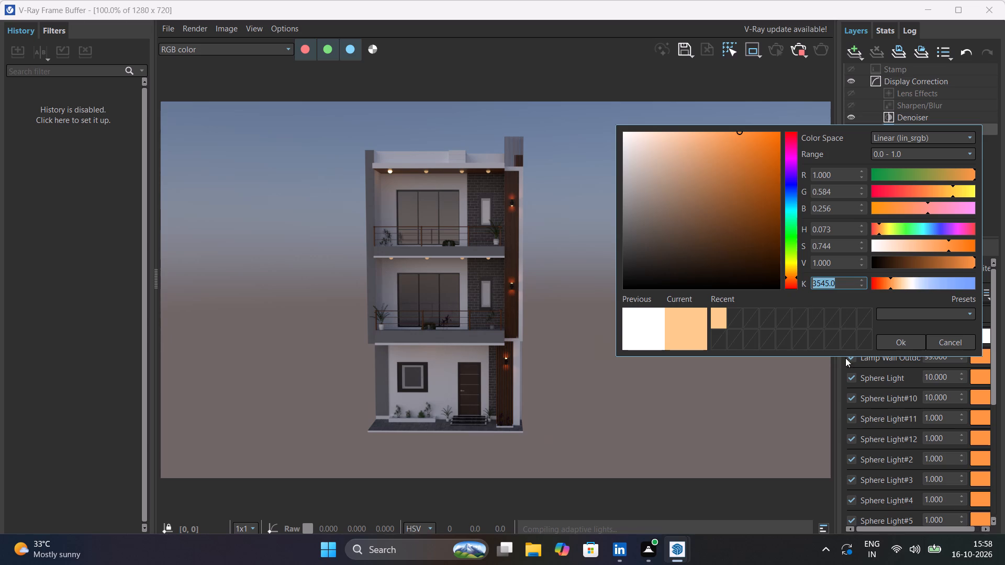
{"action": "left_click_drag", "start_coordinate": [833, 126], "coordinate": [743, 82]}
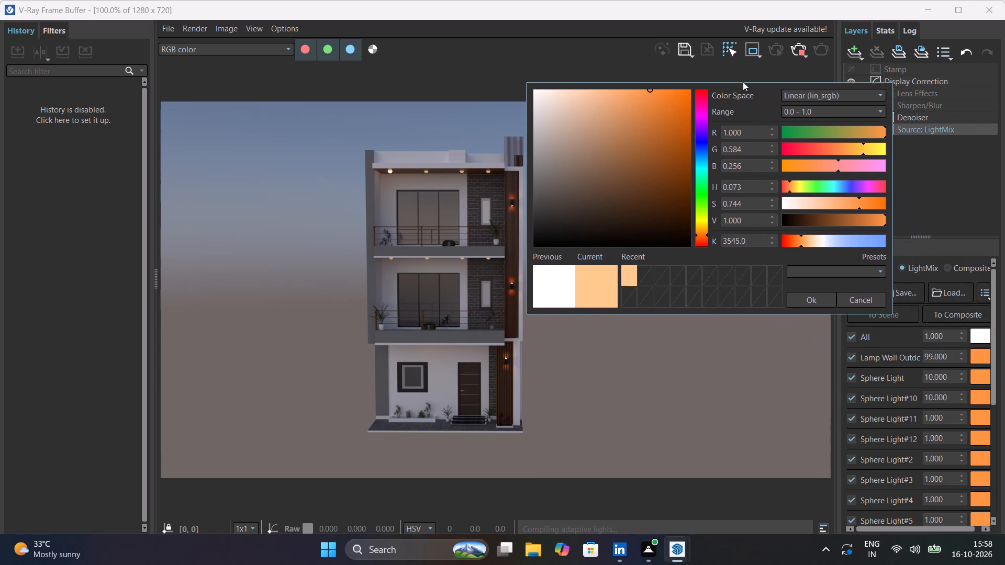
{"action": "left_click_drag", "start_coordinate": [743, 82], "coordinate": [760, 42]}
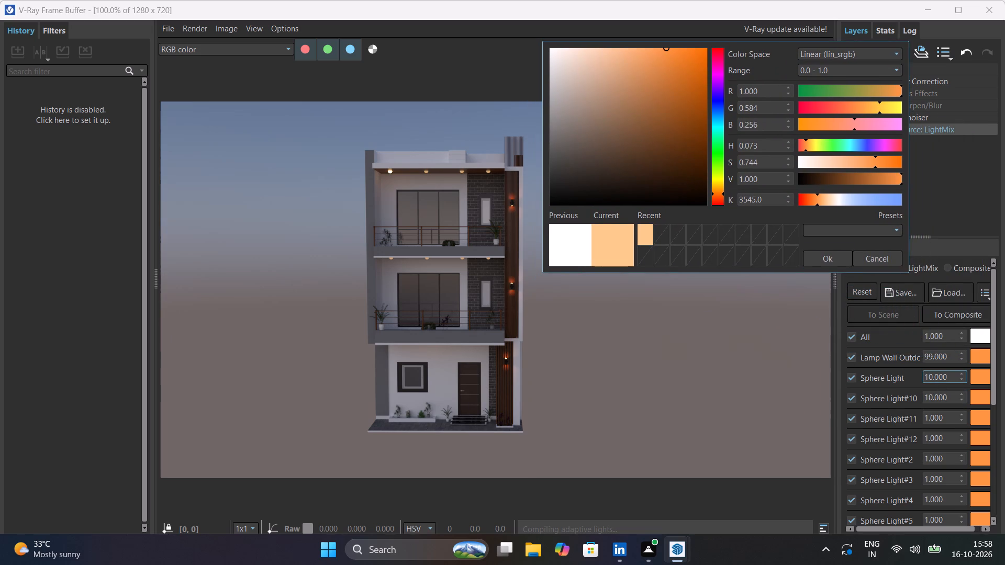
Set the intensities of Sphere Light#11 and Sphere Light#12 to 10 in the LightMix.
{"action": "left_click_drag", "start_coordinate": [951, 417], "coordinate": [924, 420]}
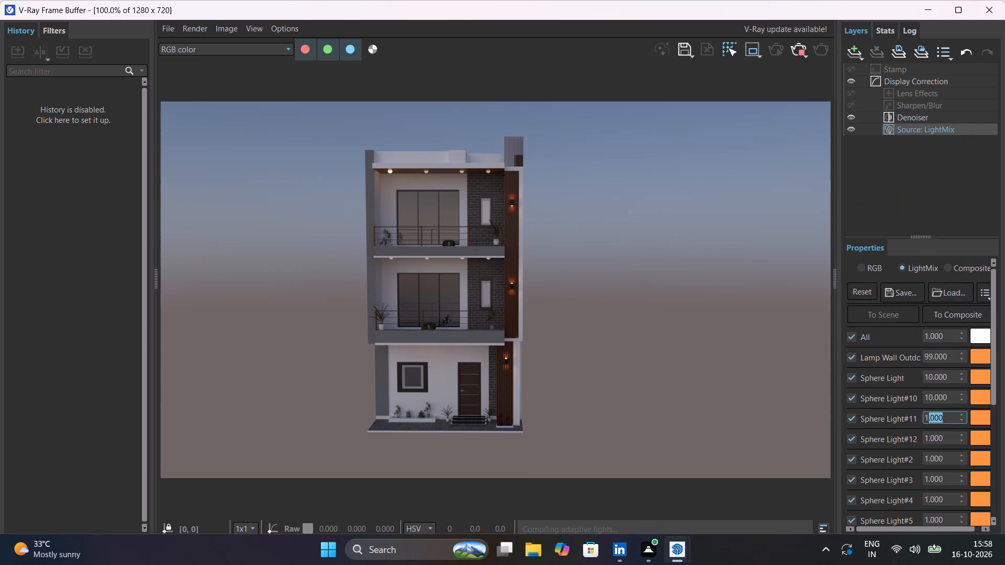
{"action": "left_click_drag", "start_coordinate": [924, 420], "coordinate": [866, 416]}
{"action": "type", "text": "10"}
{"action": "key", "text": "Return"}
{"action": "left_click_drag", "start_coordinate": [948, 443], "coordinate": [904, 434]}
{"action": "type", "text": "10"}
{"action": "key", "text": "Return"}
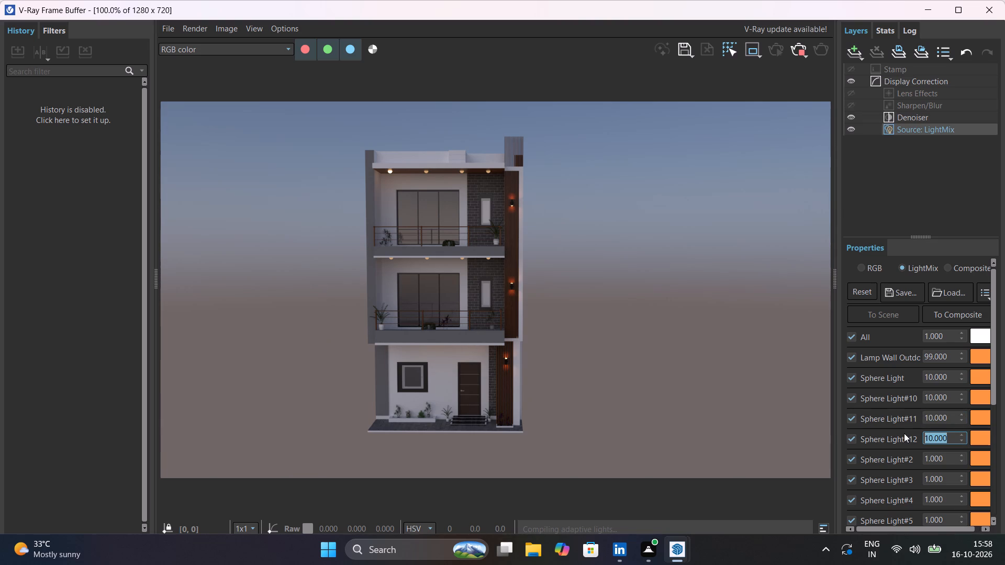
Set the intensities of Sphere Light#2 and Sphere Light#3 to 10 in the LightMix.
{"action": "left_click_drag", "start_coordinate": [954, 457], "coordinate": [945, 455]}
{"action": "left_click_drag", "start_coordinate": [945, 455], "coordinate": [902, 458]}
{"action": "type", "text": "10"}
{"action": "key", "text": "Return"}
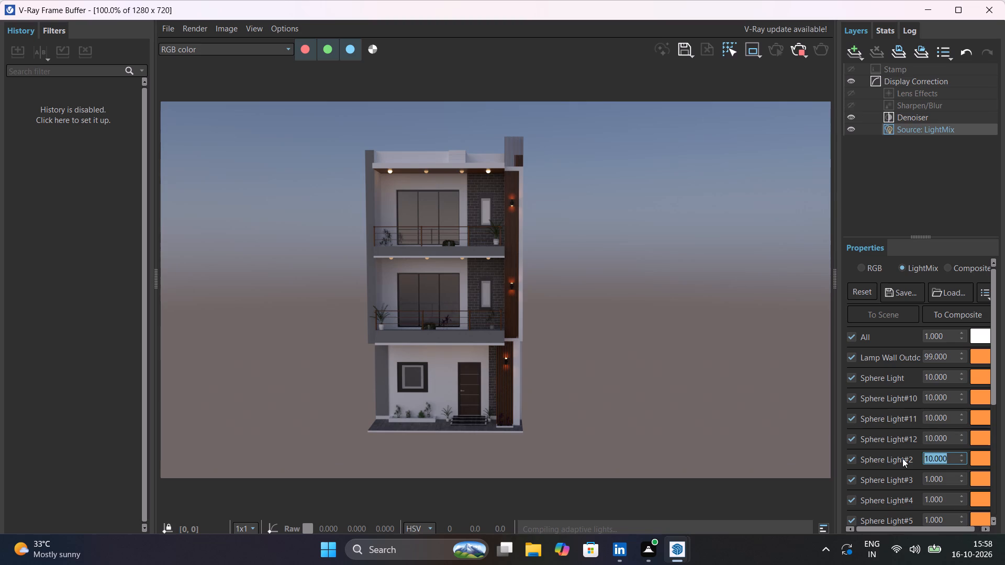
{"action": "left_click_drag", "start_coordinate": [946, 477], "coordinate": [904, 476]}
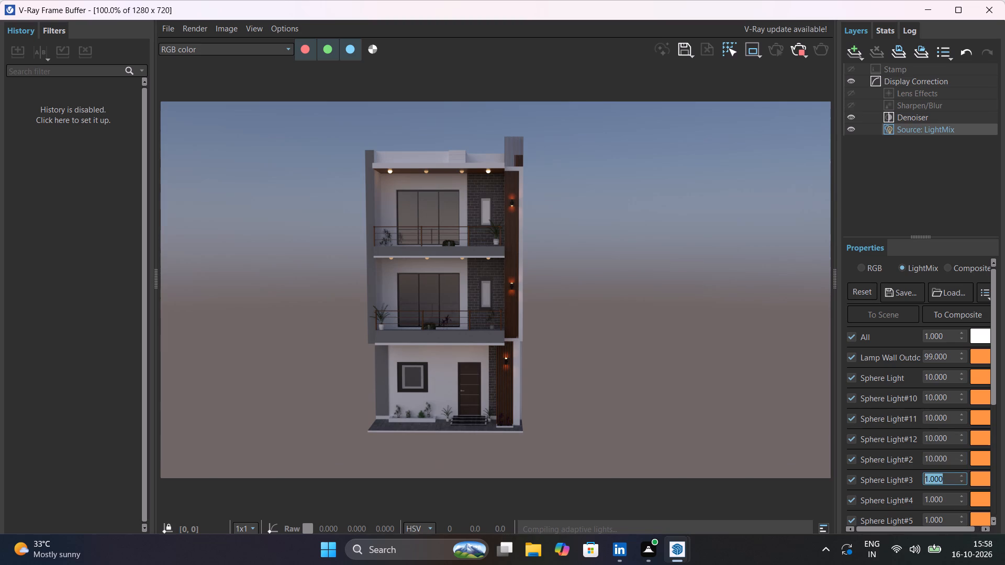
{"action": "left_click_drag", "start_coordinate": [904, 476], "coordinate": [904, 476]}
{"action": "type", "text": "10"}
{"action": "key", "text": "Return"}
Set the intensities of Sphere Light#4 and Sphere Light#5 to 20 in the LightMix.
{"action": "middle_click_drag", "start_coordinate": [486, 400], "coordinate": [488, 362]}
{"action": "scroll", "coordinate": [488, 363], "scroll_direction": "down", "scroll_amount": 2}
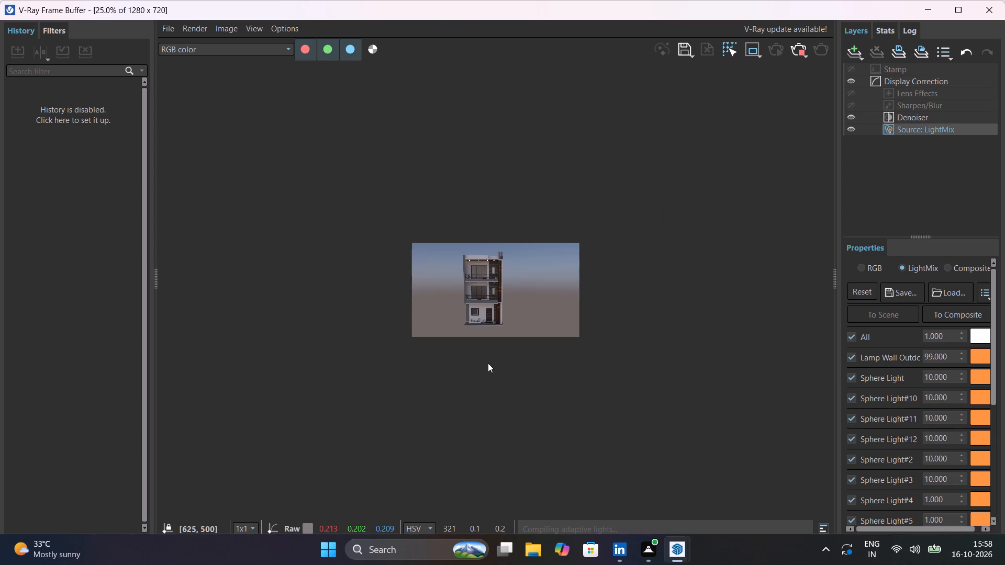
{"action": "scroll", "coordinate": [488, 363], "scroll_direction": "up", "scroll_amount": 3}
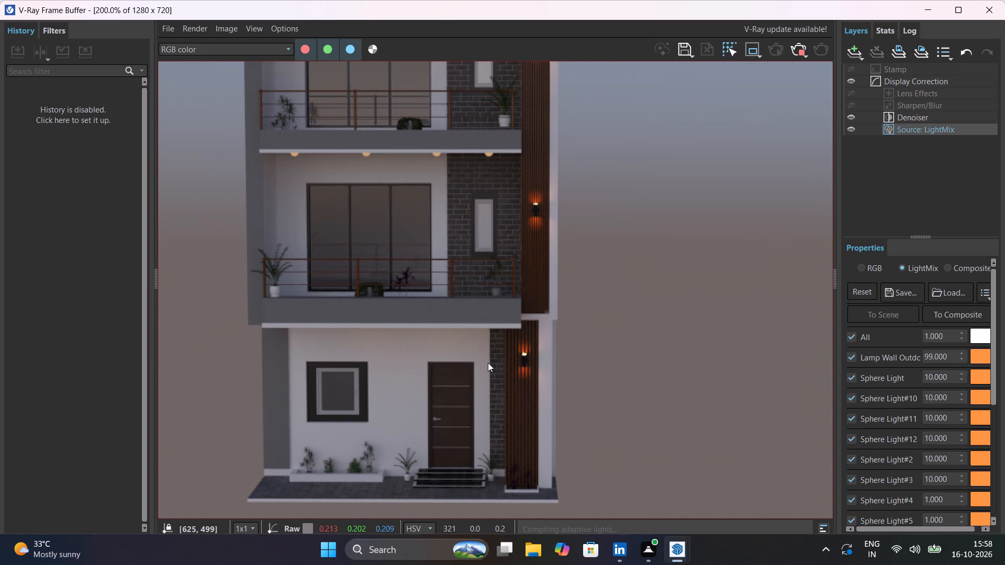
{"action": "scroll", "coordinate": [488, 363], "scroll_direction": "down", "scroll_amount": 1}
{"action": "scroll", "coordinate": [908, 488], "scroll_direction": "down", "scroll_amount": 1}
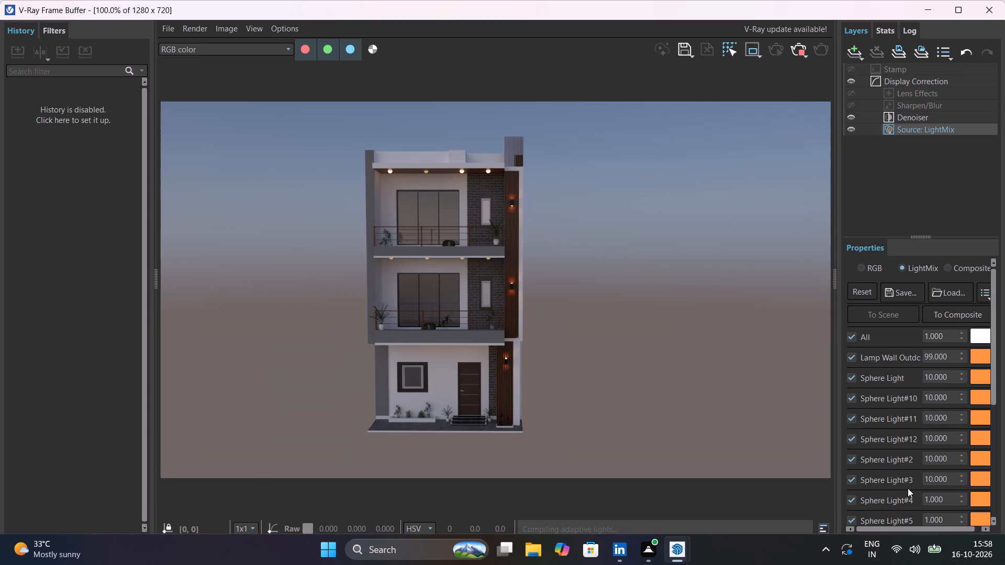
{"action": "scroll", "coordinate": [908, 488], "scroll_direction": "down", "scroll_amount": 4}
{"action": "scroll", "coordinate": [950, 464], "scroll_direction": "down", "scroll_amount": 2}
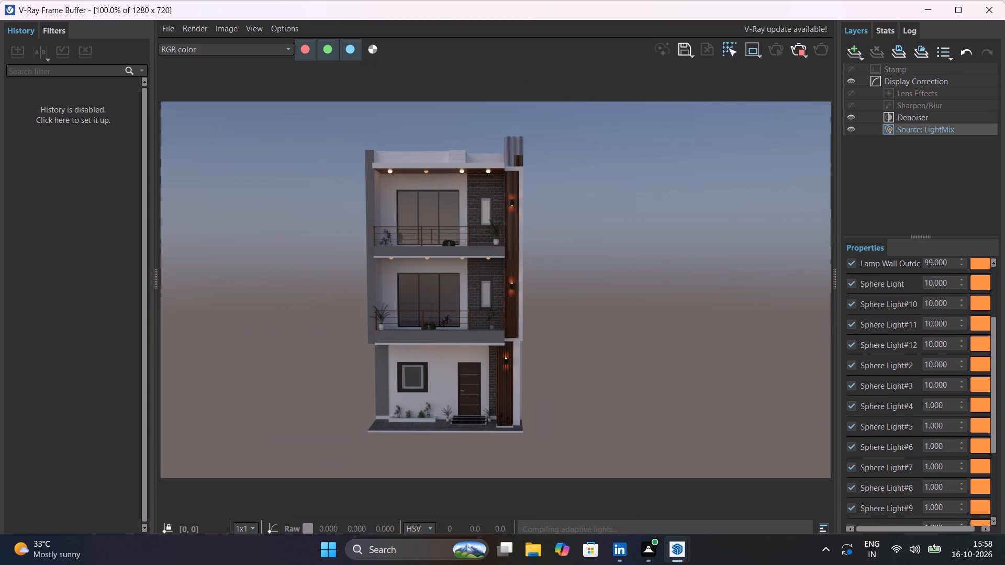
{"action": "left_click_drag", "start_coordinate": [951, 402], "coordinate": [887, 406]}
{"action": "type", "text": "20"}
{"action": "key", "text": "Return"}
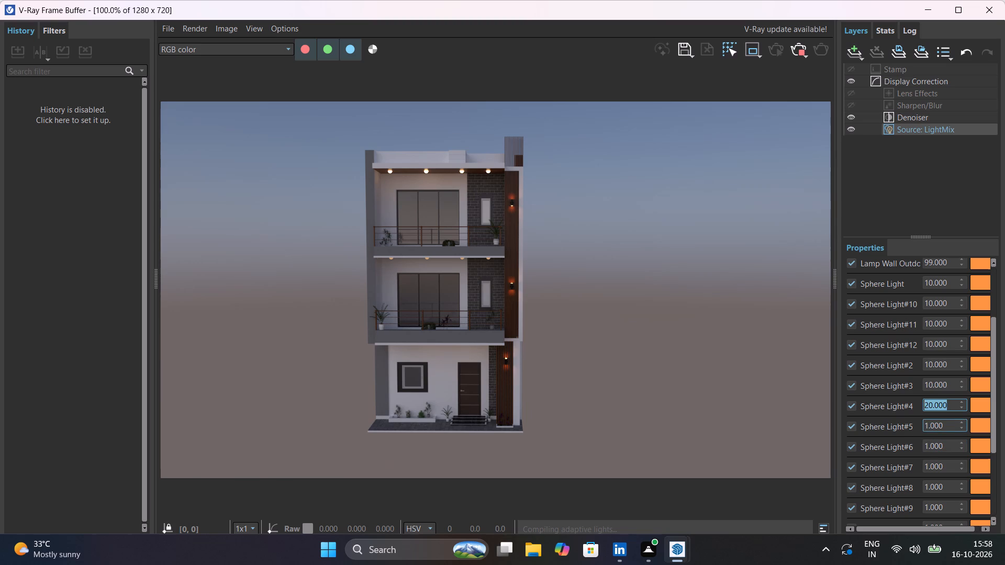
{"action": "left_click_drag", "start_coordinate": [943, 425], "coordinate": [920, 423]}
{"action": "type", "text": "20"}
{"action": "key", "text": "Return"}
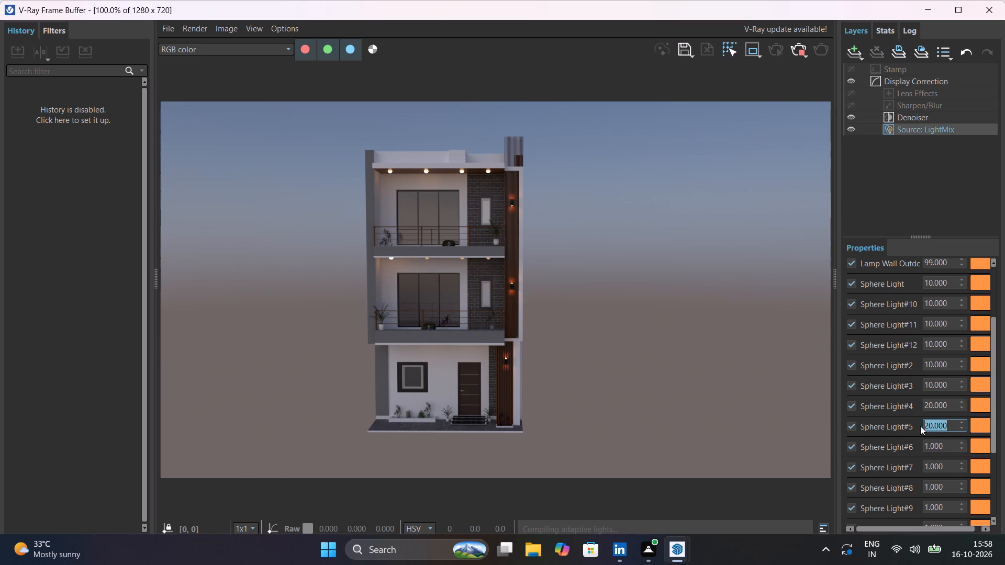
Set the intensities of Sphere Light#6, Sphere Light#7 and Sphere Light#8 to 20 in the LightMix.
{"action": "left_click_drag", "start_coordinate": [946, 447], "coordinate": [921, 445]}
{"action": "type", "text": "20"}
{"action": "key", "text": "Return"}
{"action": "left_click_drag", "start_coordinate": [945, 464], "coordinate": [896, 468]}
{"action": "type", "text": "20"}
{"action": "key", "text": "Return"}
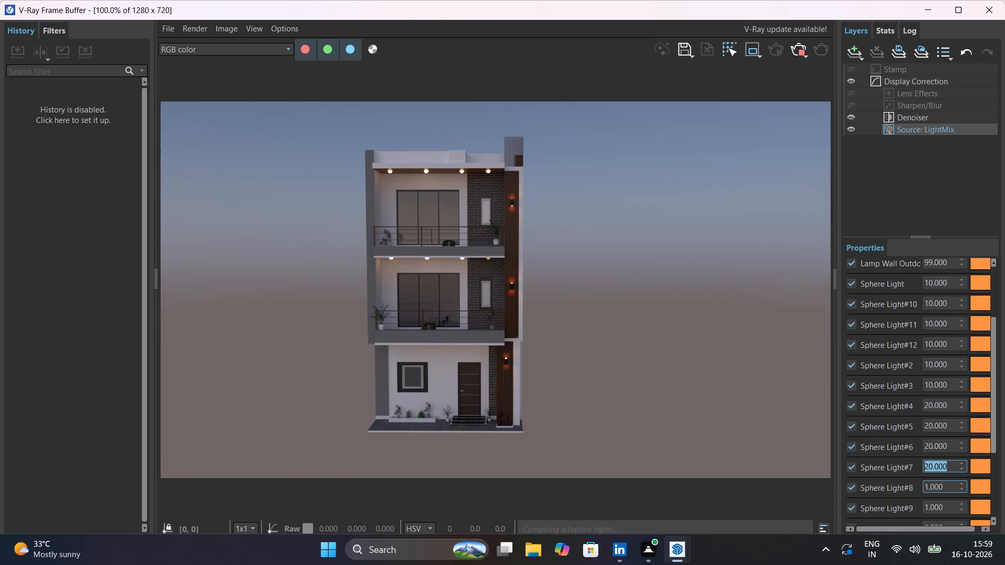
{"action": "left_click_drag", "start_coordinate": [948, 484], "coordinate": [895, 485]}
{"action": "type", "text": "20"}
{"action": "key", "text": "Return"}
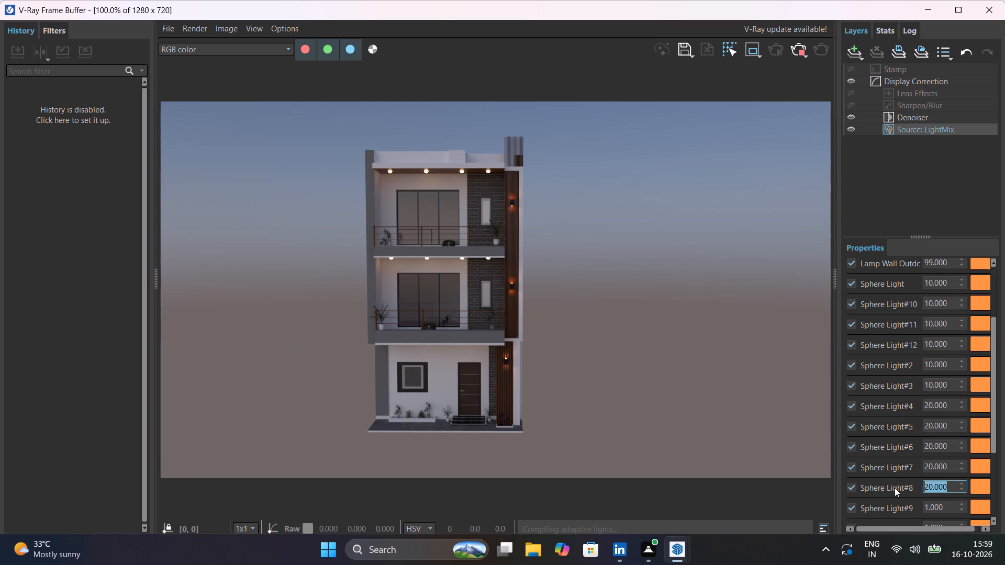
Set the Sphere Light#9 intensity to 20 in the LightMix.
{"action": "left_click_drag", "start_coordinate": [947, 504], "coordinate": [890, 511]}
{"action": "key", "text": "BackSpace"}
{"action": "key", "text": "BackSpace"}
{"action": "key", "text": "BackSpace"}
{"action": "key", "text": "BackSpace"}
{"action": "key", "text": "BackSpace"}
{"action": "key", "text": "BackSpace"}
{"action": "key", "text": "BackSpace"}
{"action": "key", "text": "BackSpace"}
{"action": "key", "text": "BackSpace"}
{"action": "key", "text": "BackSpace"}
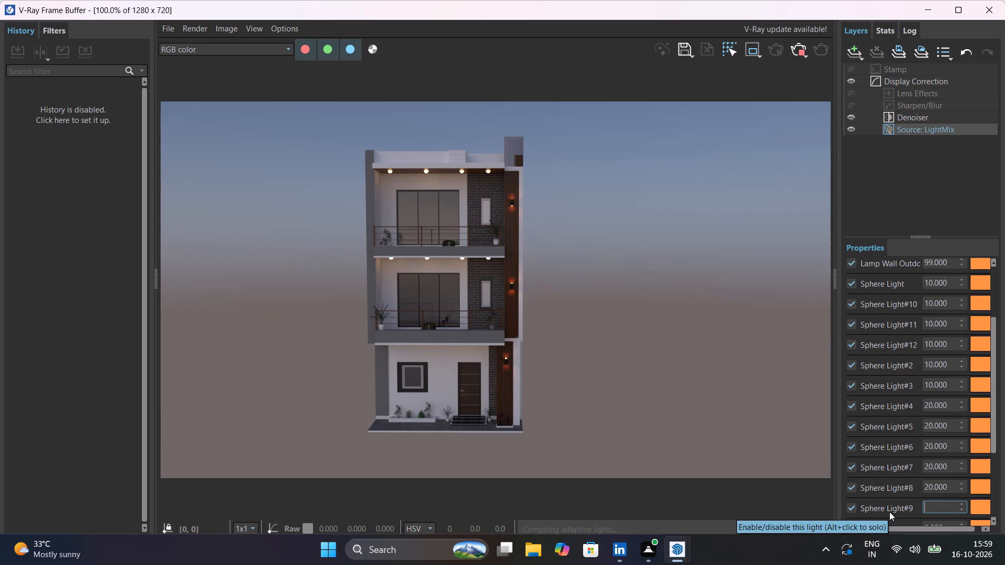
{"action": "type", "text": "20"}
{"action": "key", "text": "Return"}
Set the intensity of Spot Light to 20 in the LightMix.
{"action": "scroll", "coordinate": [948, 480], "scroll_direction": "down", "scroll_amount": 3}
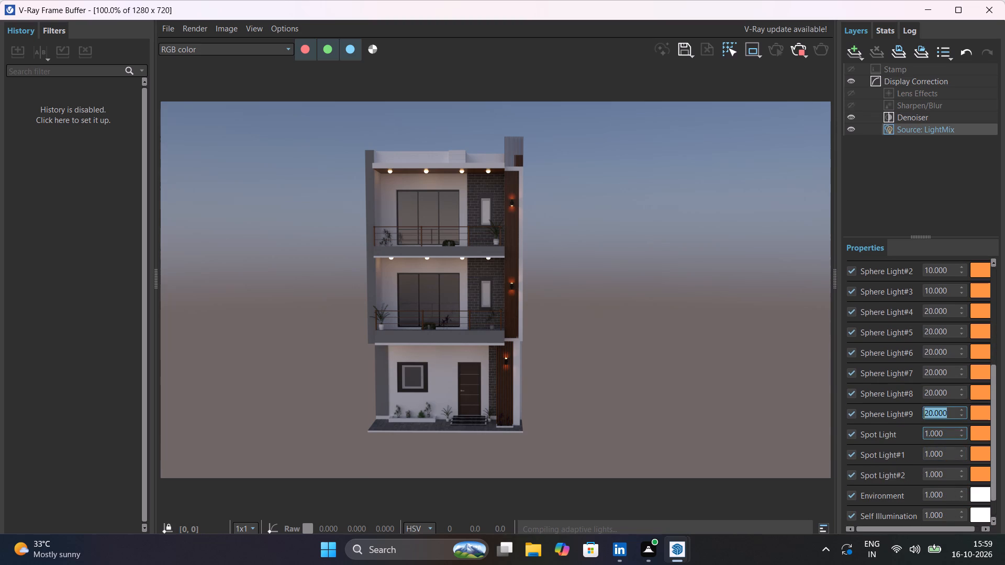
{"action": "left_click_drag", "start_coordinate": [946, 433], "coordinate": [876, 440]}
{"action": "key", "text": "BackSpace"}
{"action": "key", "text": "BackSpace"}
{"action": "key", "text": "BackSpace"}
{"action": "key", "text": "BackSpace"}
{"action": "key", "text": "BackSpace"}
{"action": "key", "text": "BackSpace"}
{"action": "key", "text": "BackSpace"}
{"action": "key", "text": "BackSpace"}
{"action": "key", "text": "BackSpace"}
{"action": "key", "text": "BackSpace"}
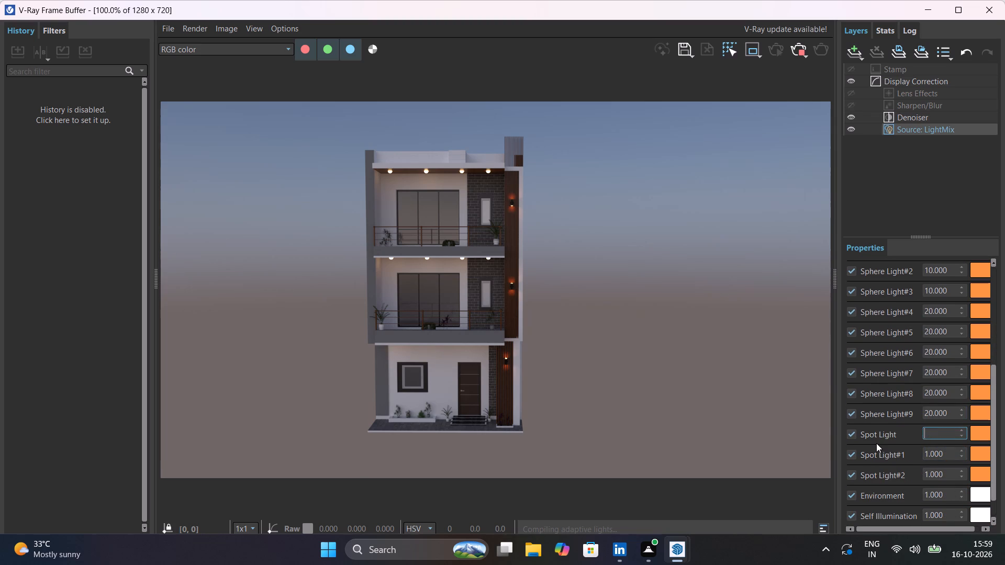
{"action": "type", "text": "20"}
{"action": "key", "text": "Return"}
Set the intensities of Spot Light#1 and Spot Light#2 to 20 in the LightMix.
{"action": "left_click_drag", "start_coordinate": [945, 455], "coordinate": [903, 455]}
{"action": "type", "text": "20"}
{"action": "key", "text": "Return"}
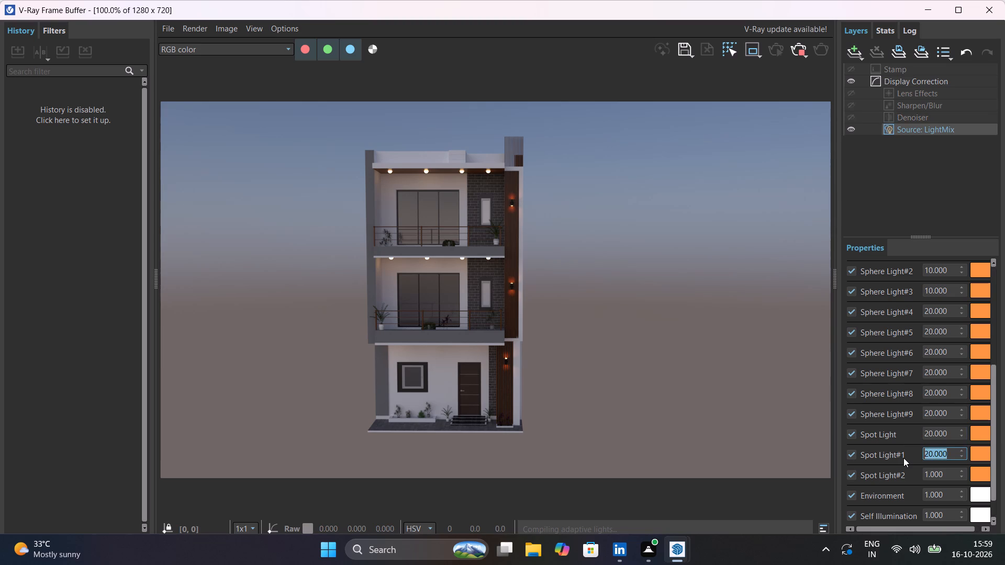
{"action": "left_click_drag", "start_coordinate": [943, 475], "coordinate": [908, 480]}
{"action": "type", "text": "20"}
{"action": "key", "text": "Return"}
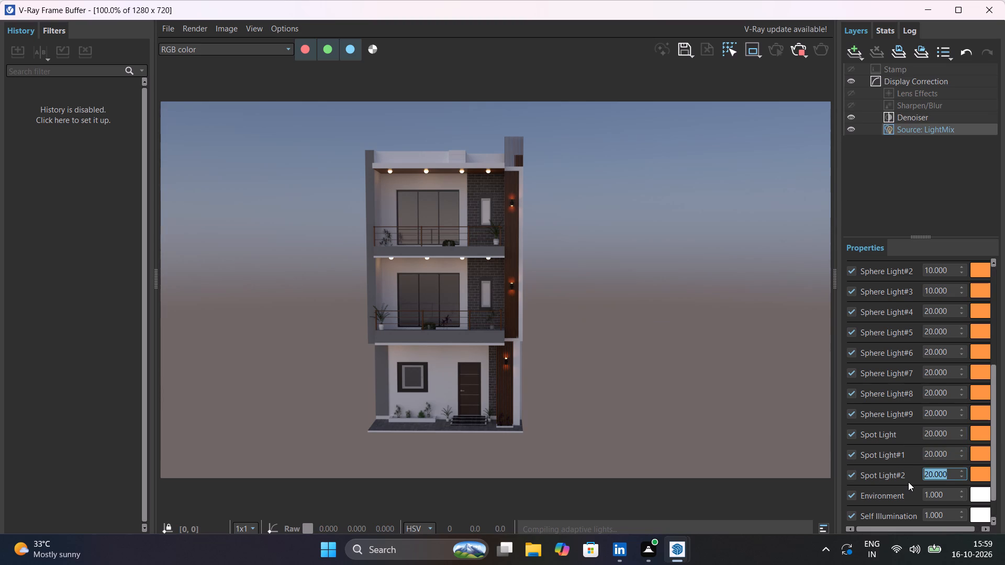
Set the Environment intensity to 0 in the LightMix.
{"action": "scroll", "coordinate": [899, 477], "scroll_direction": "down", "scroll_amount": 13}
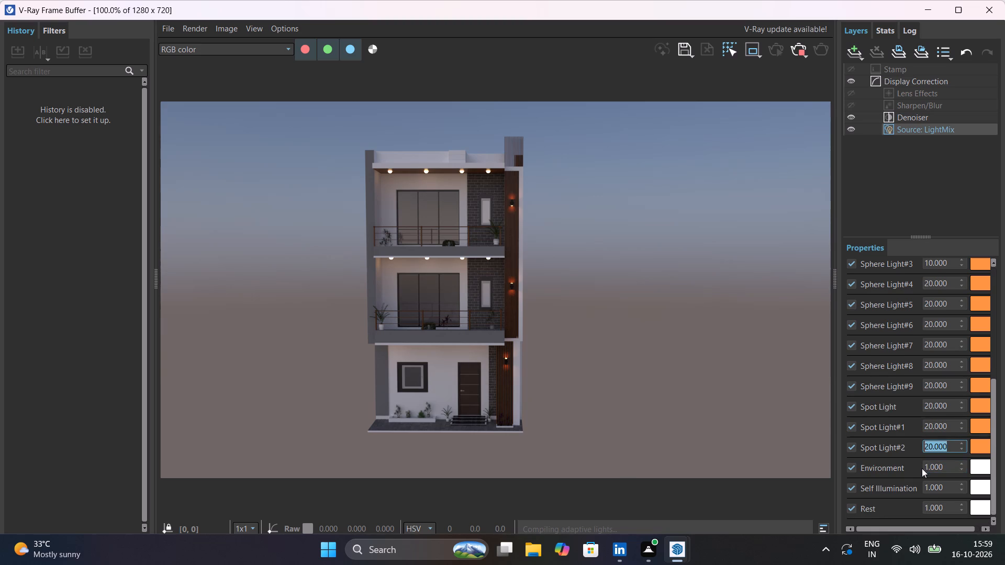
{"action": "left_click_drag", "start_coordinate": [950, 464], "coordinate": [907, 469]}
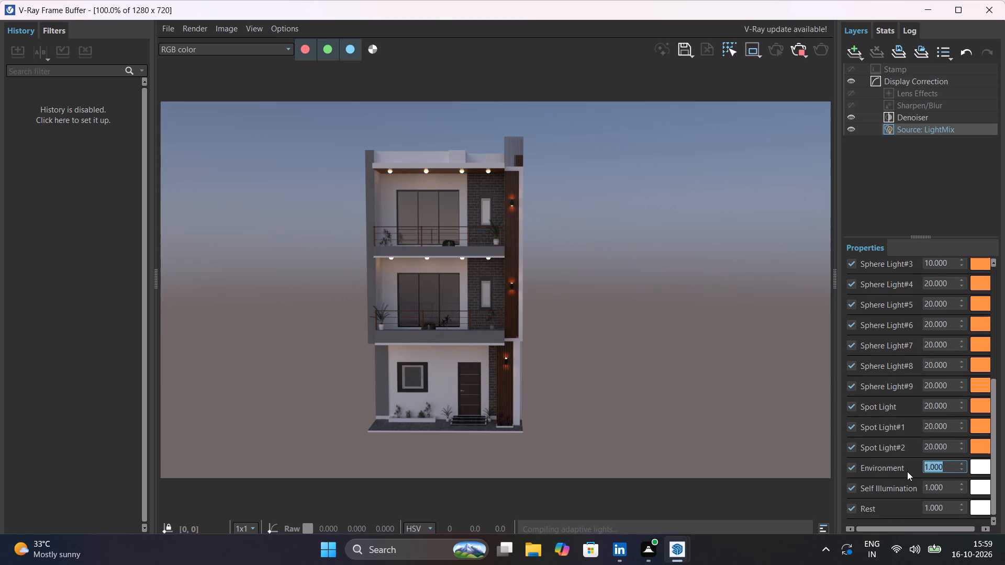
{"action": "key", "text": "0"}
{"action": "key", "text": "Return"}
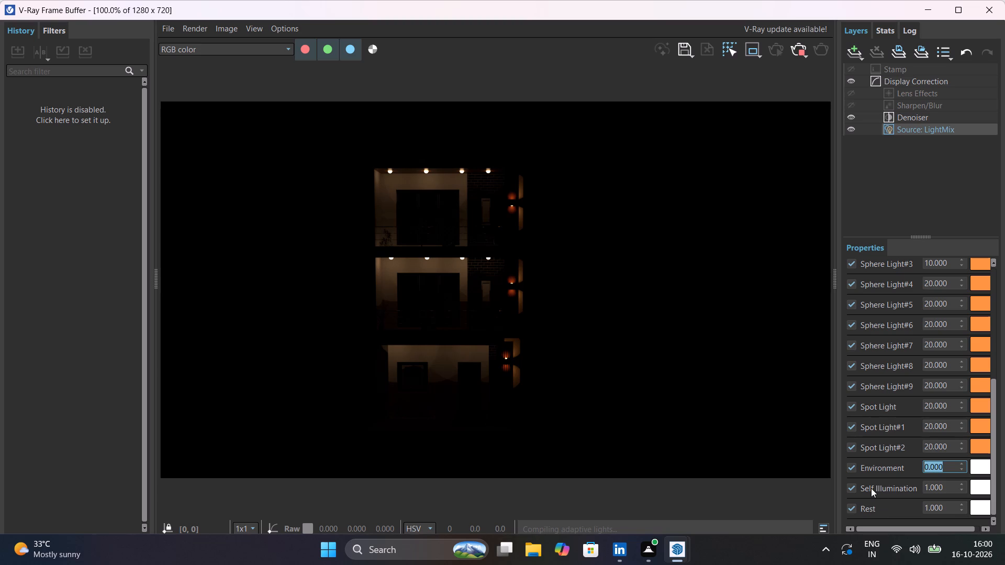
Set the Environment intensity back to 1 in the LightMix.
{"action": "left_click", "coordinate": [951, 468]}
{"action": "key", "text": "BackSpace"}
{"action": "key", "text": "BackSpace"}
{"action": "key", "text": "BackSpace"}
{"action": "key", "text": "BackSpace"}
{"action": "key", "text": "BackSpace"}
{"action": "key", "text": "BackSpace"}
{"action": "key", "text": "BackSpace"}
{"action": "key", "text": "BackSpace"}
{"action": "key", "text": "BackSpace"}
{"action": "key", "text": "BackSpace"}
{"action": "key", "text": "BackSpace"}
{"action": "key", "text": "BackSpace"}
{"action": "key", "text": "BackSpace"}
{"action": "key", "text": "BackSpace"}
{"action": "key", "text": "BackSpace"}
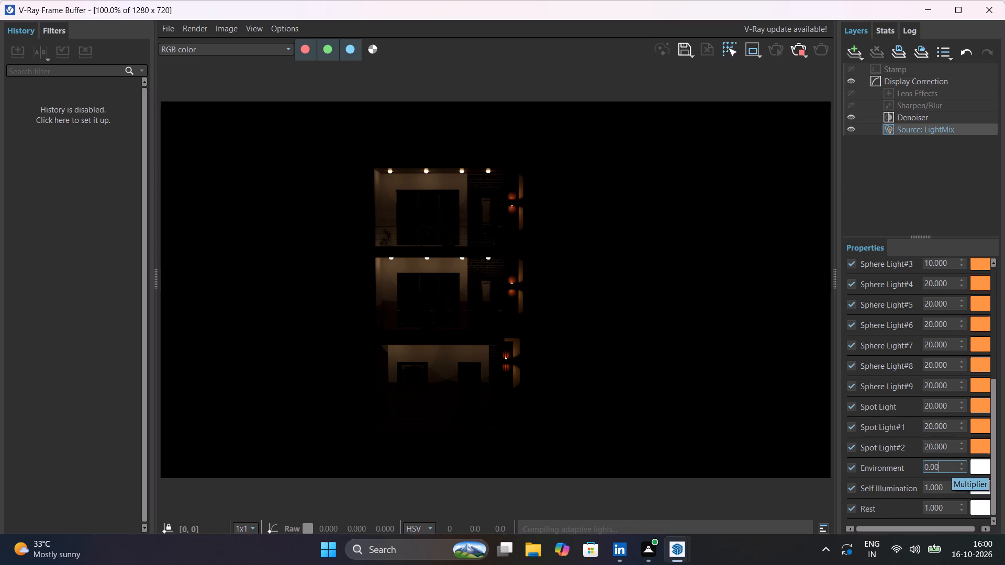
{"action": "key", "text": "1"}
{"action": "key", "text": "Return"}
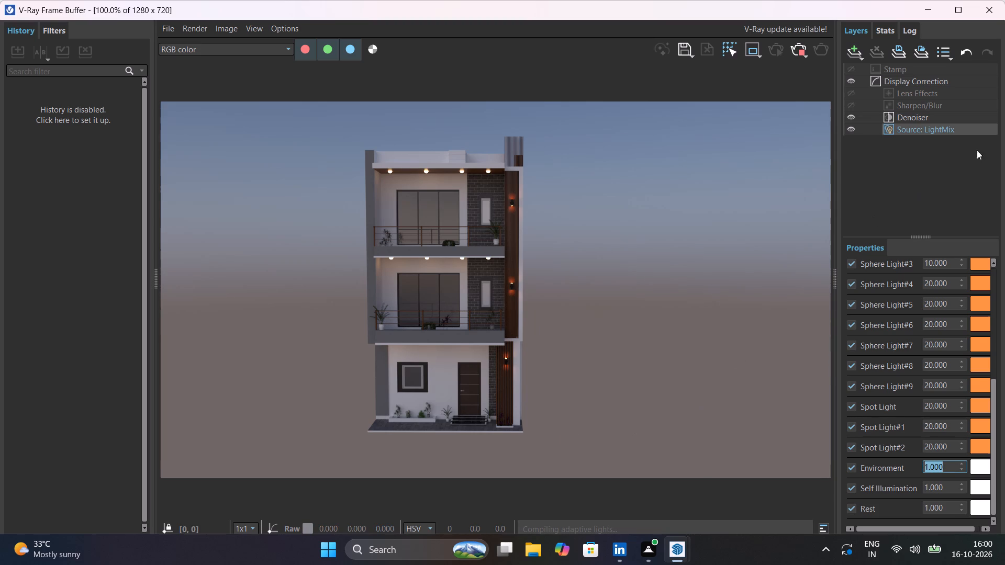
Raise the exposure of the Display Correction layer to about 1.68 to brighten the render.
{"action": "left_click", "coordinate": [957, 115]}
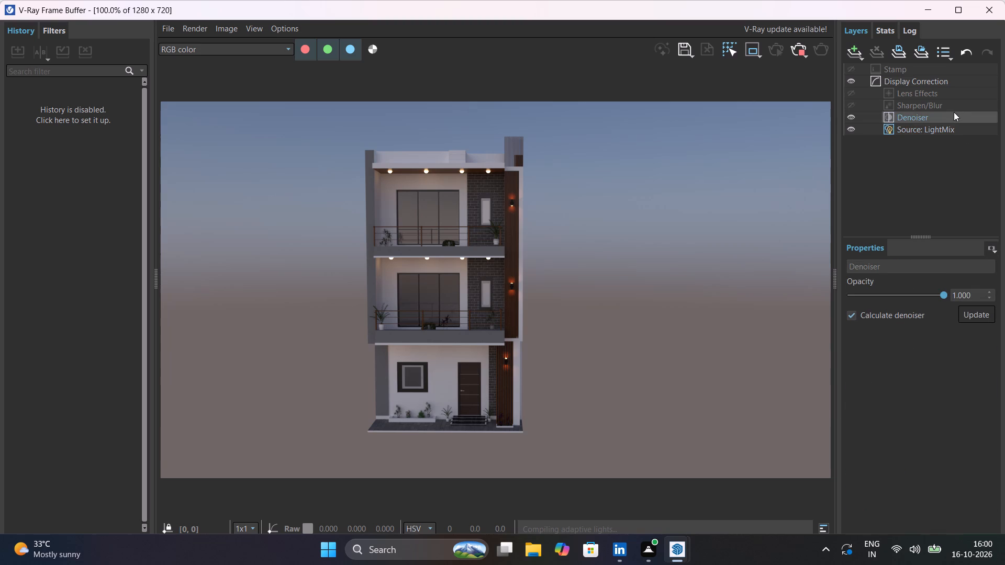
{"action": "left_click", "coordinate": [955, 103]}
{"action": "left_click", "coordinate": [955, 97]}
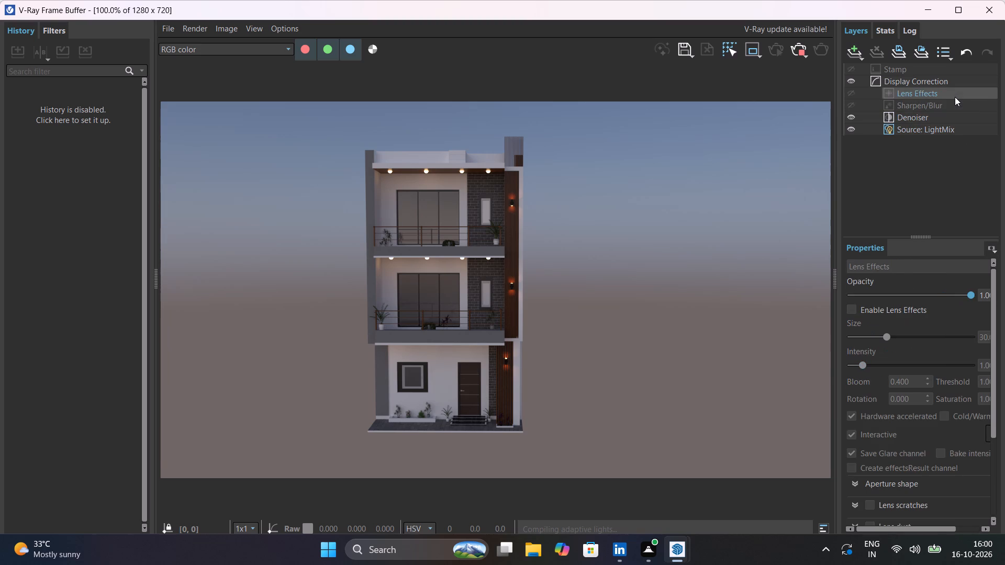
{"action": "left_click", "coordinate": [953, 80]}
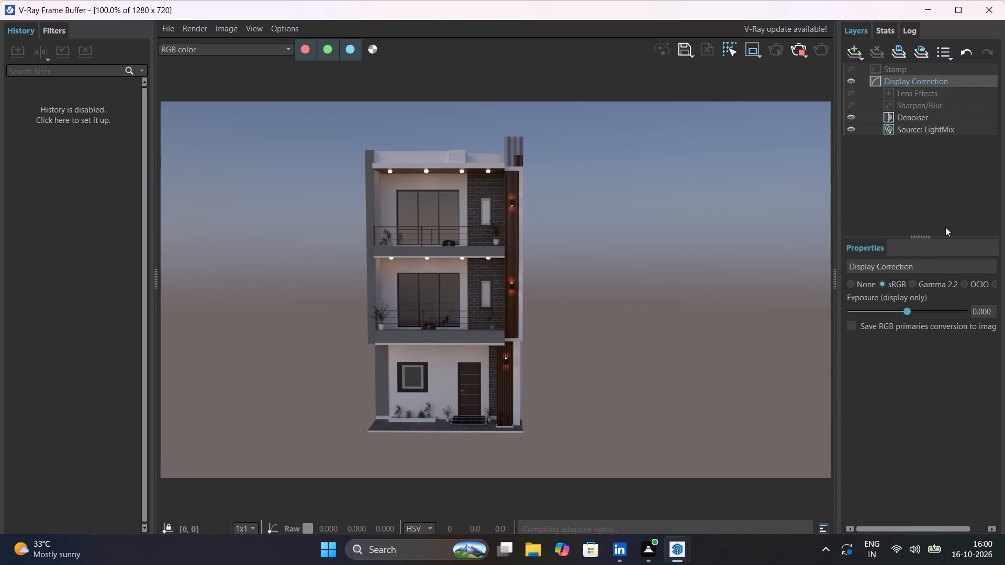
{"action": "left_click", "coordinate": [916, 309]}
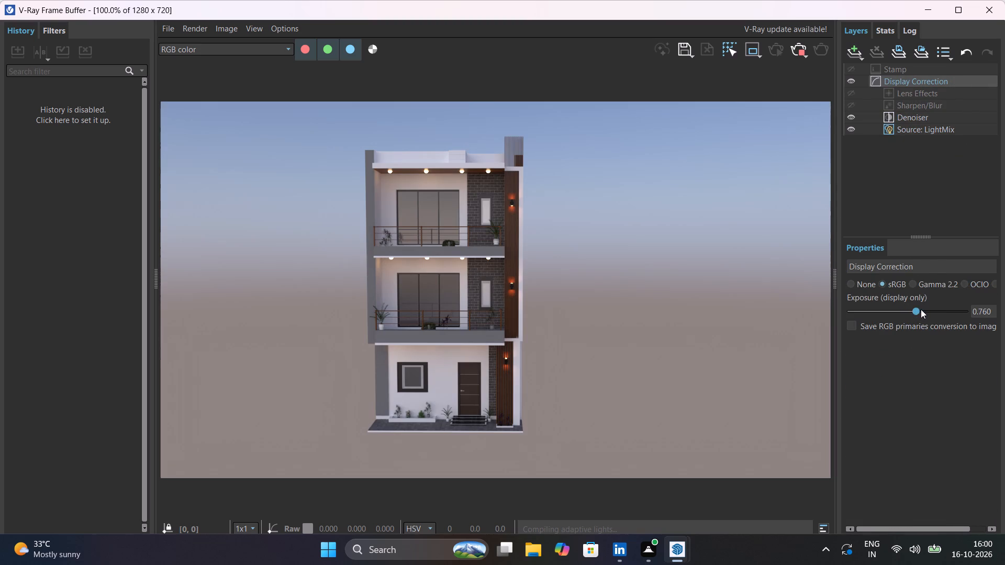
{"action": "left_click", "coordinate": [926, 310]}
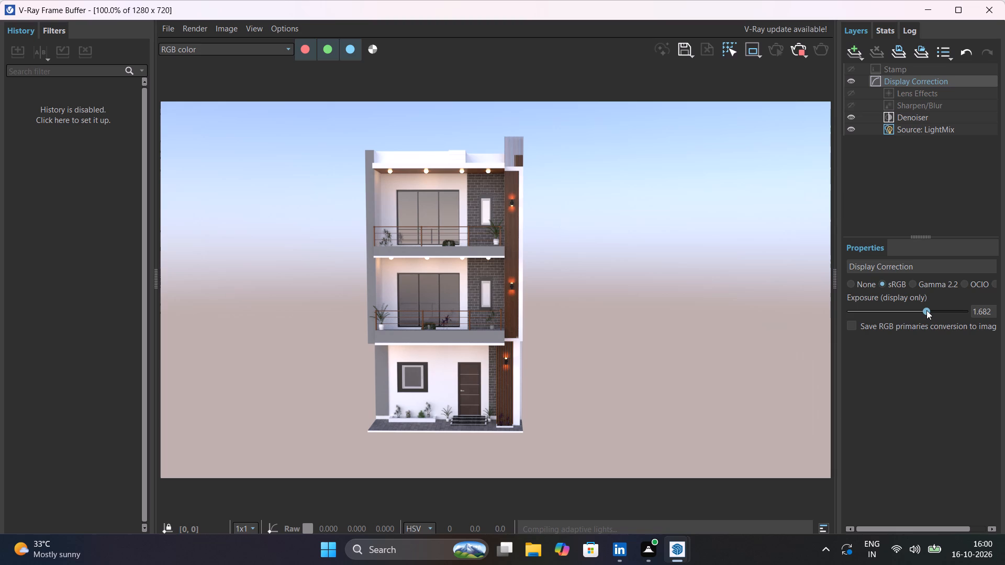
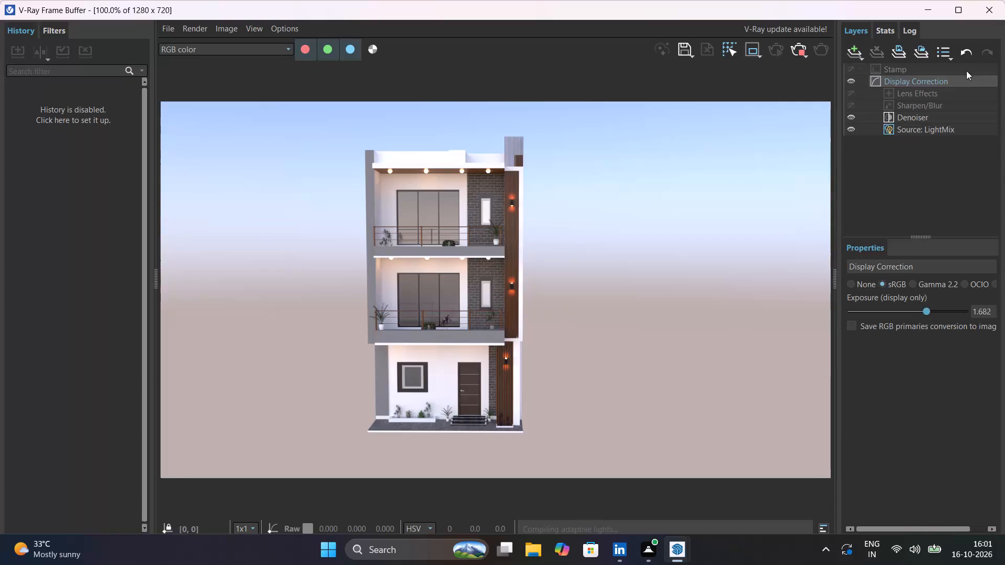
Examine the roof slats and lower façade closely in the current render, then stop rendering and close the frame buffer.
{"action": "scroll", "coordinate": [517, 146], "scroll_direction": "up", "scroll_amount": 3}
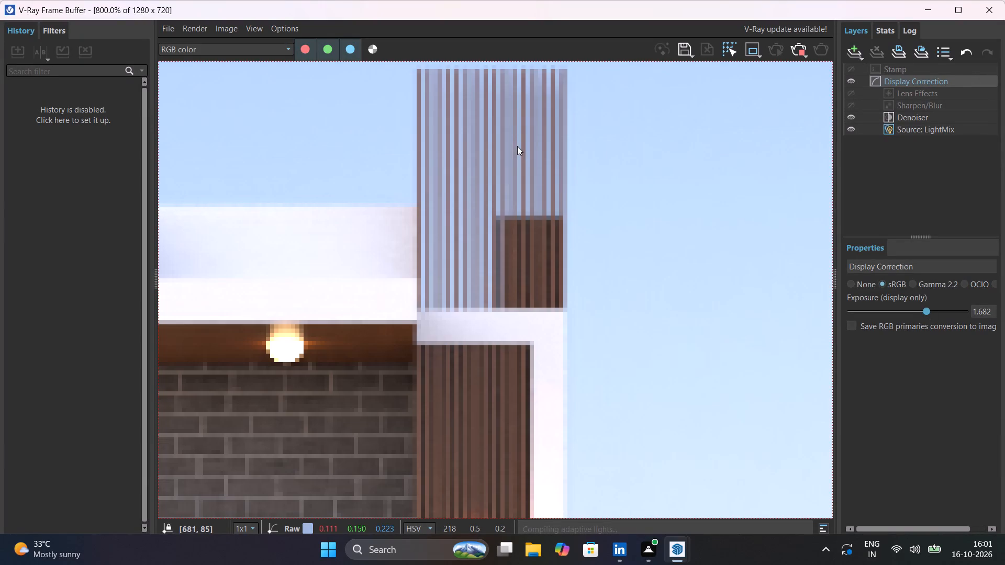
{"action": "scroll", "coordinate": [463, 159], "scroll_direction": "up", "scroll_amount": 1}
{"action": "scroll", "coordinate": [463, 158], "scroll_direction": "down", "scroll_amount": 2}
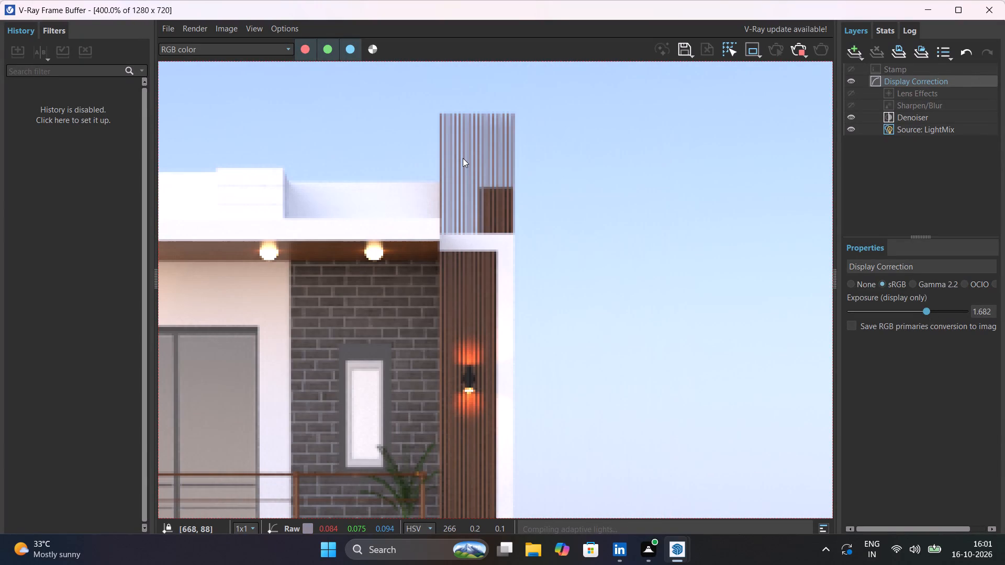
{"action": "scroll", "coordinate": [463, 158], "scroll_direction": "down", "scroll_amount": 2}
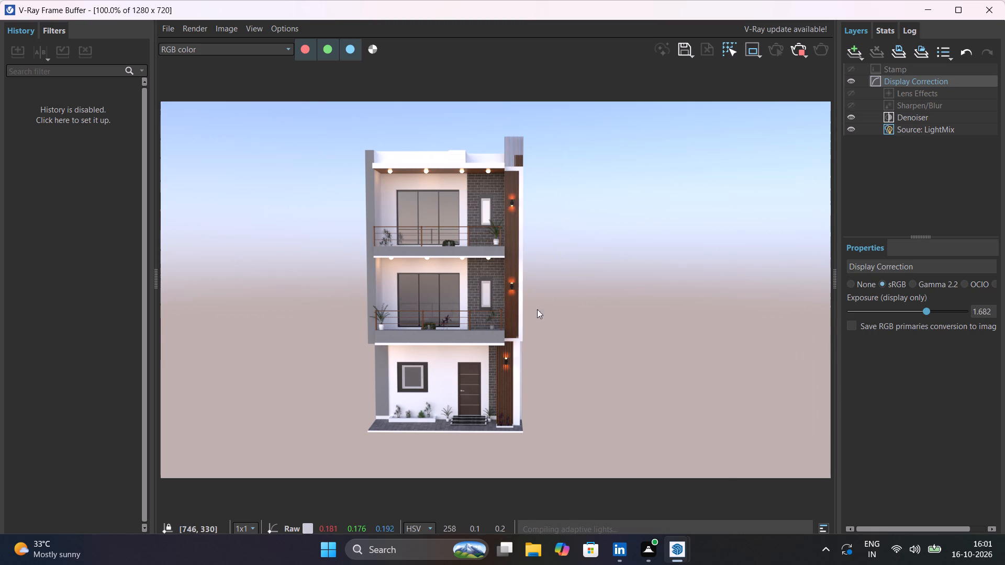
{"action": "scroll", "coordinate": [475, 369], "scroll_direction": "up", "scroll_amount": 1}
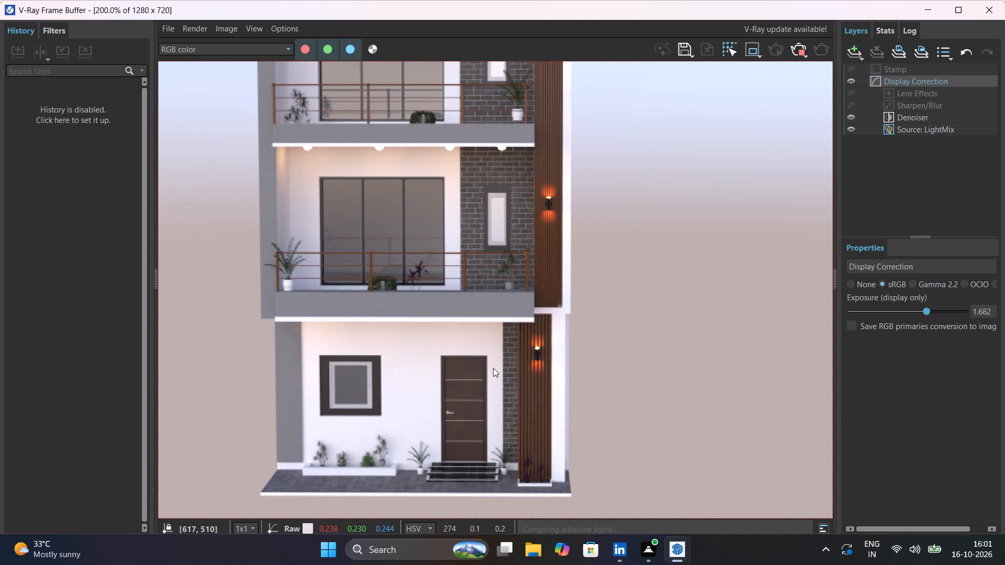
{"action": "scroll", "coordinate": [494, 367], "scroll_direction": "down", "scroll_amount": 1}
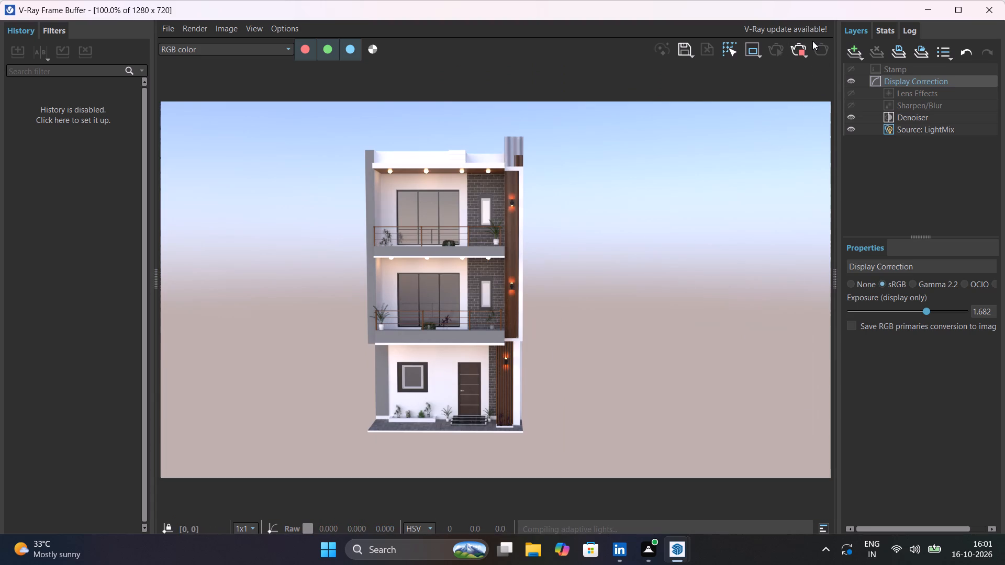
{"action": "left_click", "coordinate": [798, 46]}
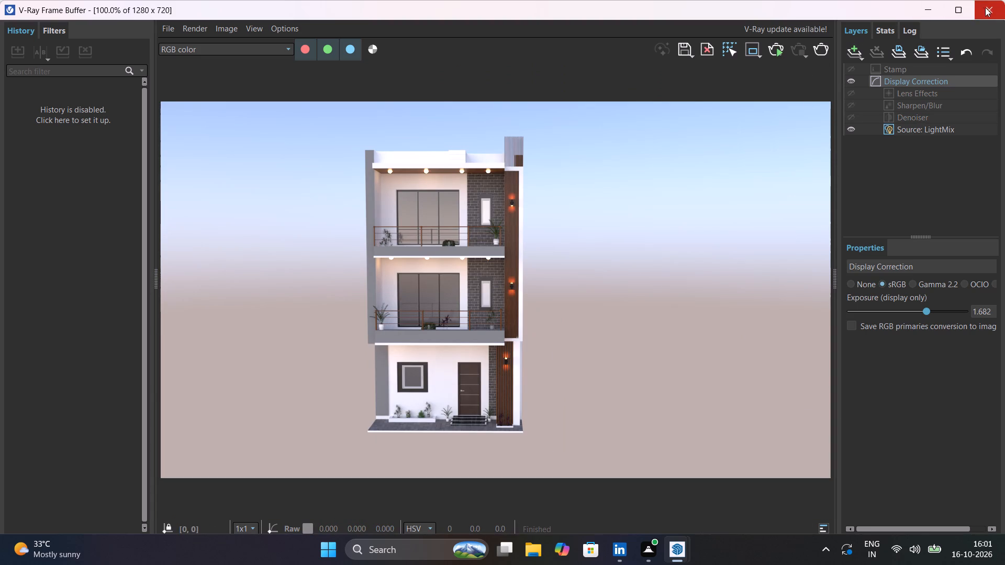
{"action": "left_click", "coordinate": [987, 6]}
Render a closer view of the rooftop vertical slat screen, inspect its wood finish, then stop and close the render.
{"action": "scroll", "coordinate": [544, 152], "scroll_direction": "up", "scroll_amount": 5}
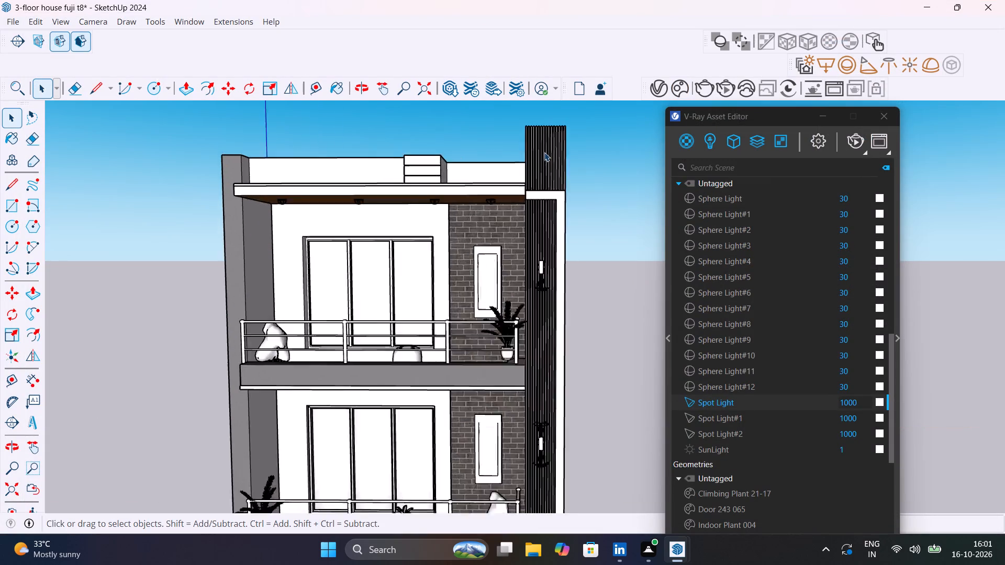
{"action": "scroll", "coordinate": [544, 152], "scroll_direction": "up", "scroll_amount": 12}
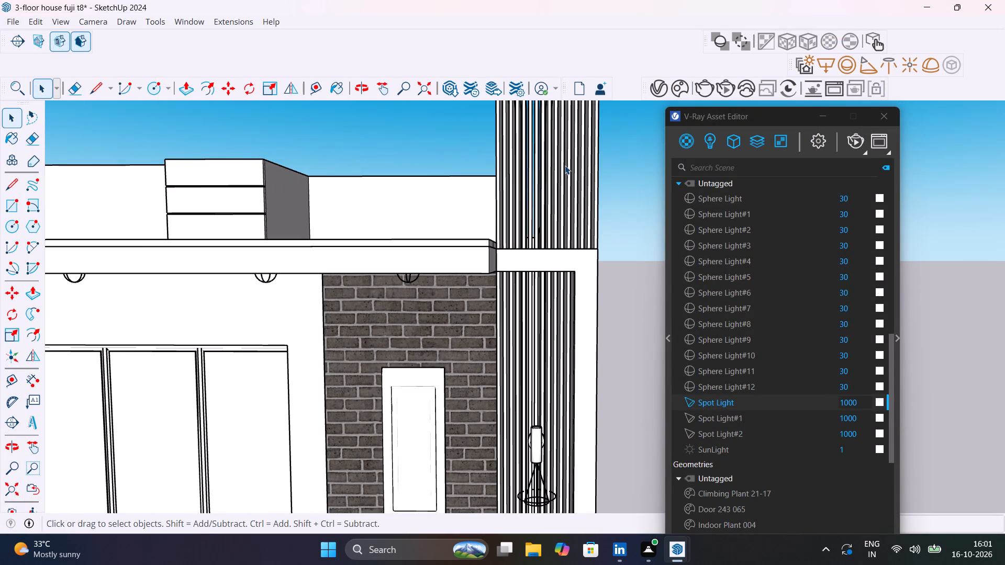
{"action": "middle_click_drag", "start_coordinate": [565, 164], "coordinate": [533, 290]}
{"action": "scroll", "coordinate": [533, 291], "scroll_direction": "up", "scroll_amount": 2}
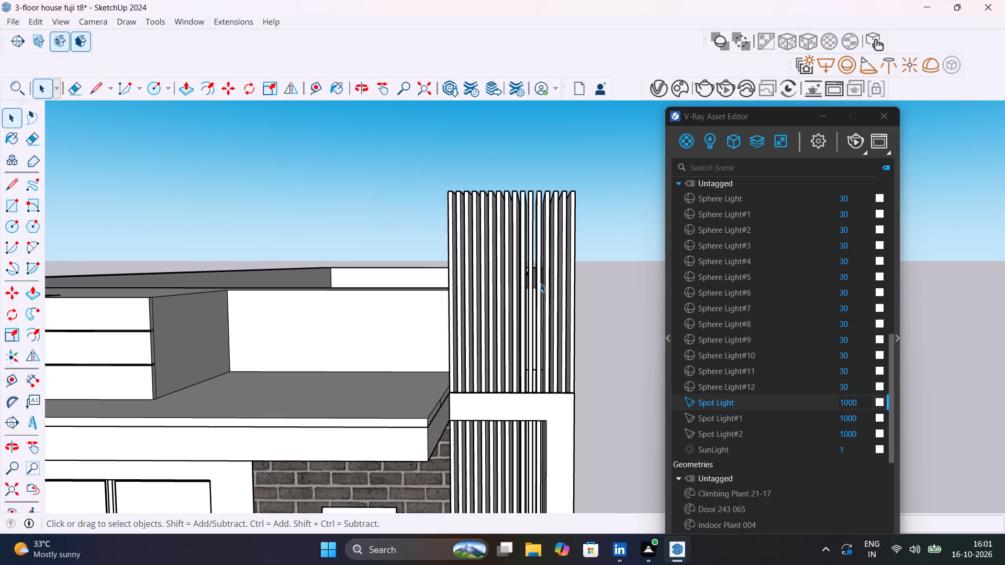
{"action": "left_click", "coordinate": [729, 89]}
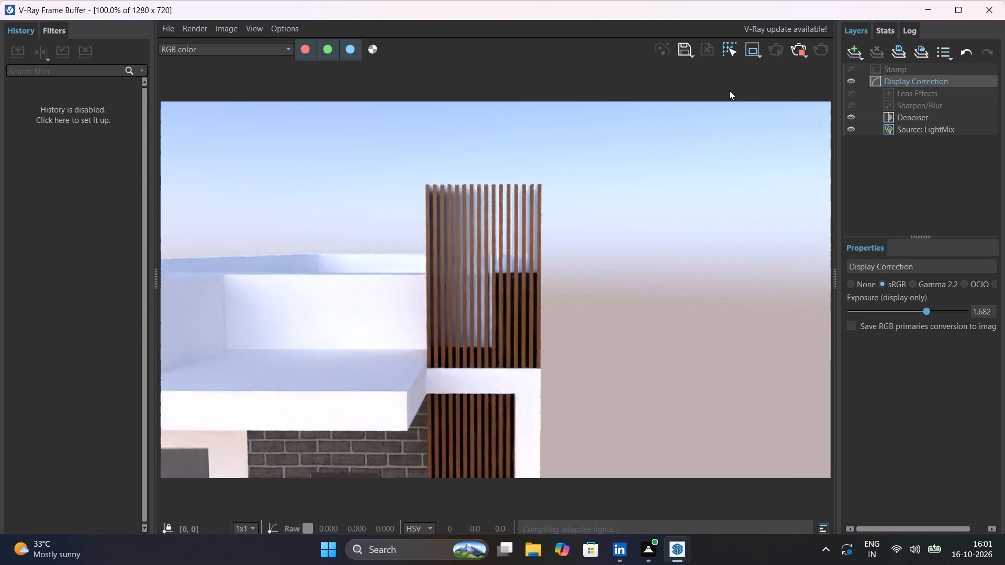
{"action": "middle_click_drag", "start_coordinate": [548, 284], "coordinate": [600, 338]}
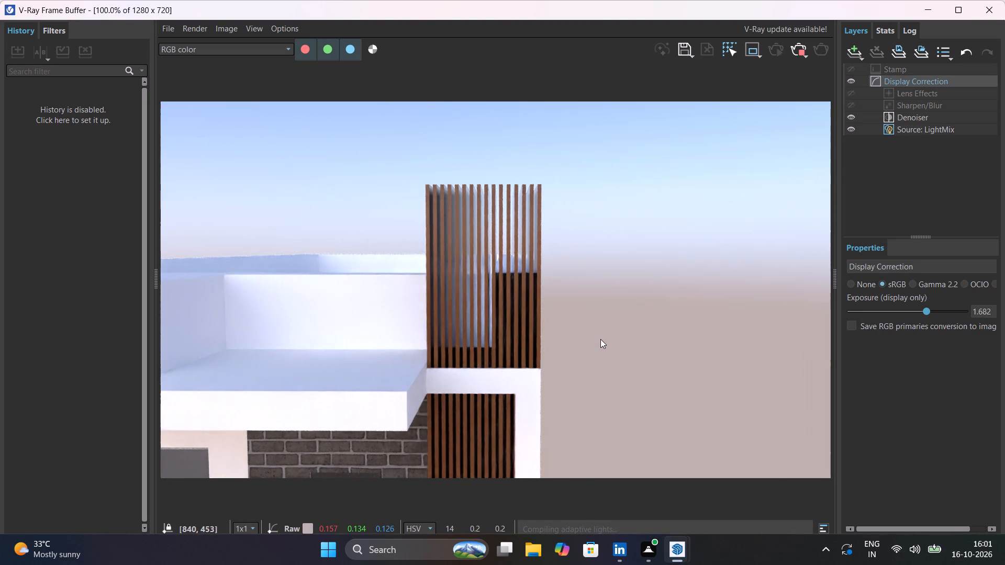
{"action": "scroll", "coordinate": [522, 290], "scroll_direction": "down", "scroll_amount": 1}
{"action": "scroll", "coordinate": [522, 290], "scroll_direction": "up", "scroll_amount": 1}
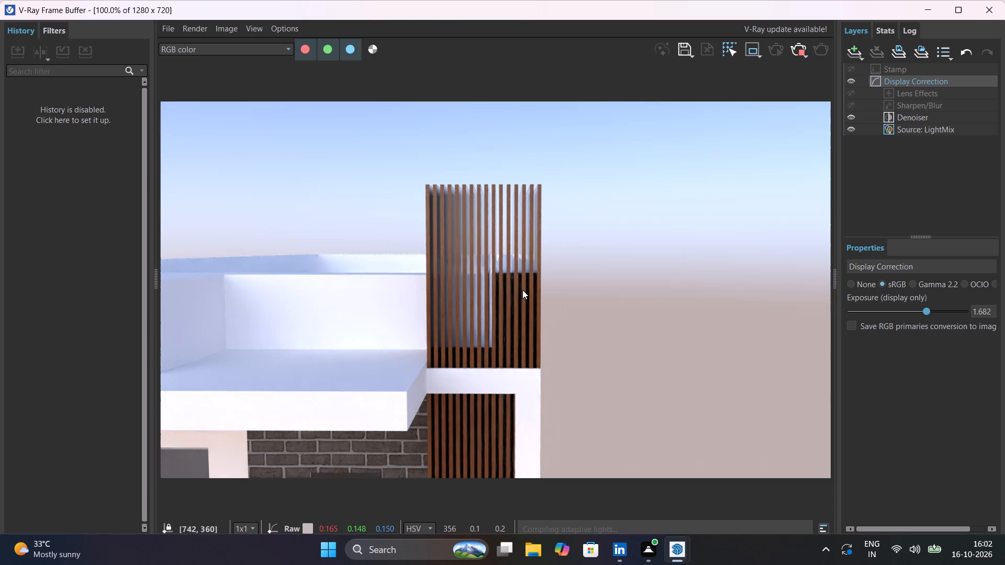
{"action": "left_click", "coordinate": [798, 47]}
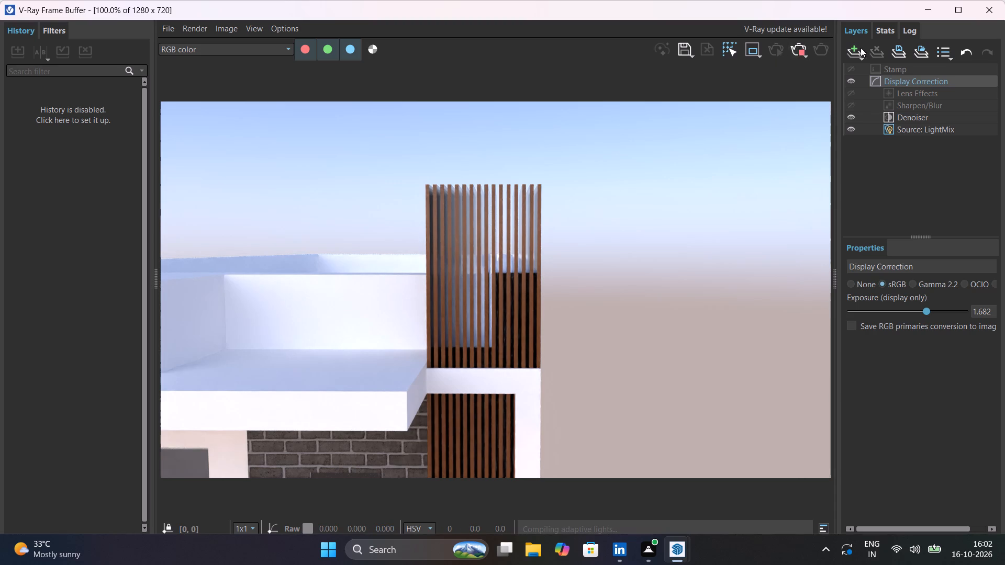
{"action": "left_click", "coordinate": [982, 4]}
Apply the Wood Amboyan 13.2cm material to the end slat on the back of the rooftop screen.
{"action": "middle_click_drag", "start_coordinate": [563, 273], "coordinate": [635, 343]}
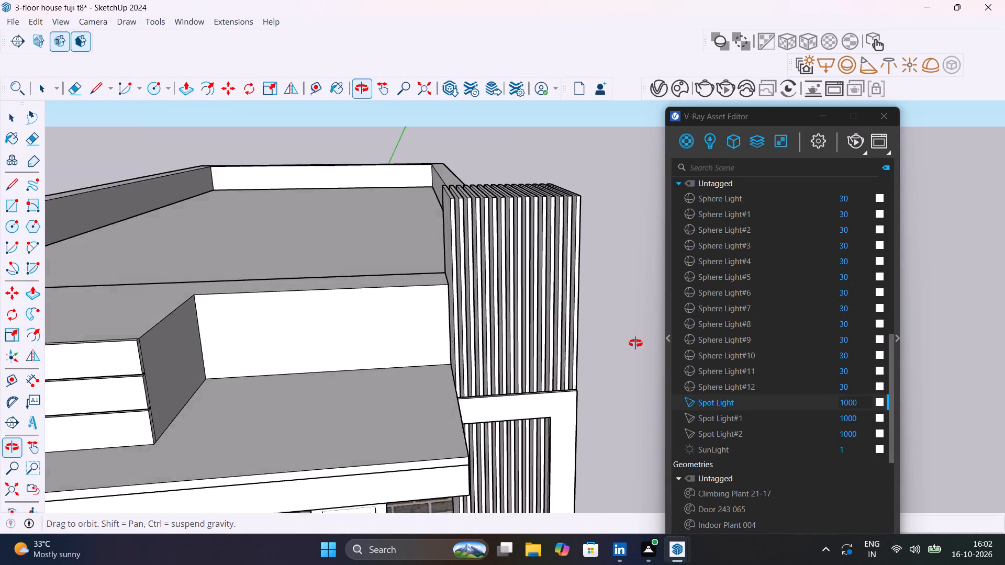
{"action": "middle_click_drag", "start_coordinate": [635, 343], "coordinate": [718, 376]}
{"action": "scroll", "coordinate": [490, 207], "scroll_direction": "up", "scroll_amount": 7}
{"action": "middle_click_drag", "start_coordinate": [502, 223], "coordinate": [630, 272]}
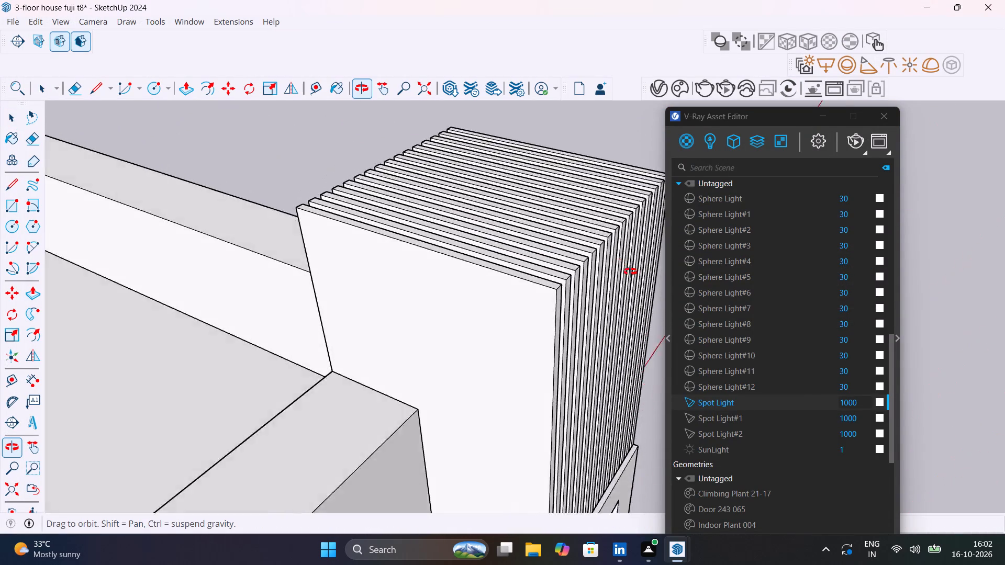
{"action": "middle_click_drag", "start_coordinate": [630, 272], "coordinate": [789, 238]}
{"action": "middle_click_drag", "start_coordinate": [528, 238], "coordinate": [610, 248]}
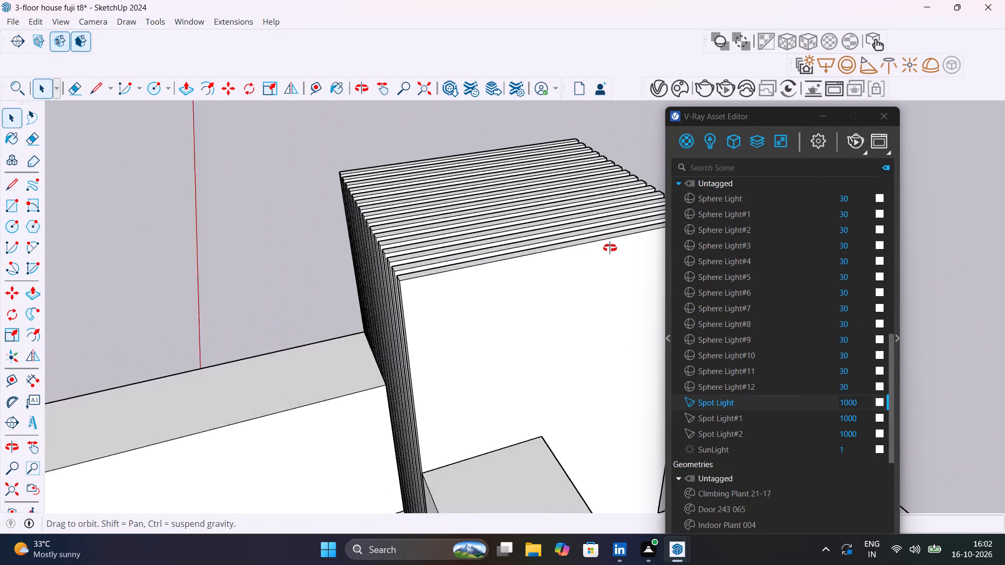
{"action": "middle_click_drag", "start_coordinate": [610, 248], "coordinate": [849, 240]}
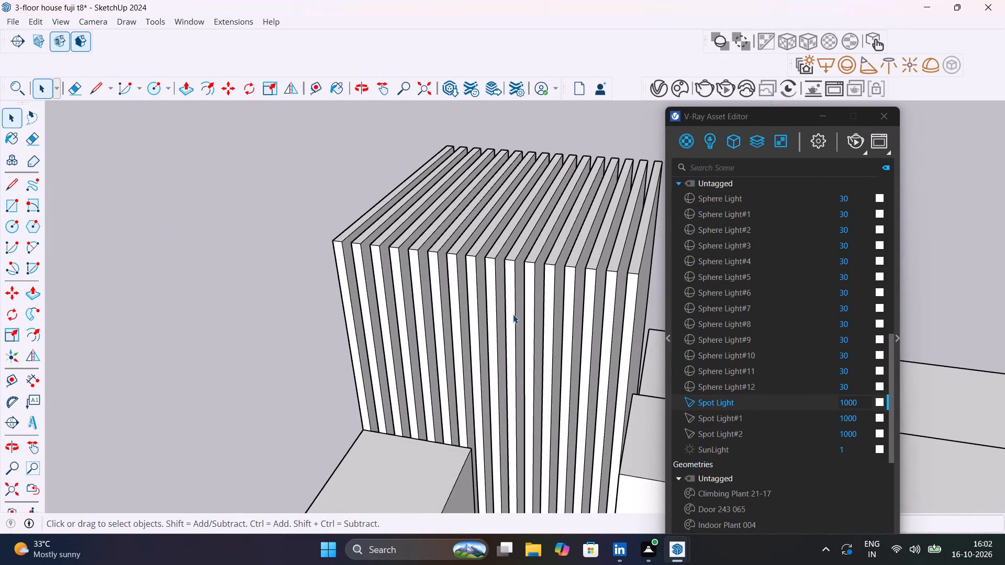
{"action": "scroll", "coordinate": [658, 357], "scroll_direction": "down", "scroll_amount": 2}
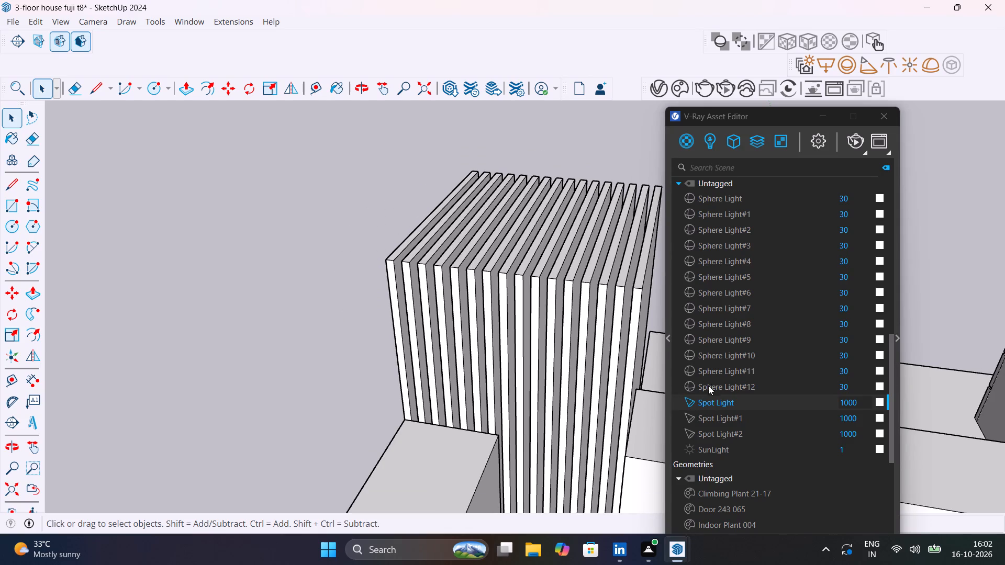
{"action": "scroll", "coordinate": [712, 384], "scroll_direction": "down", "scroll_amount": 19}
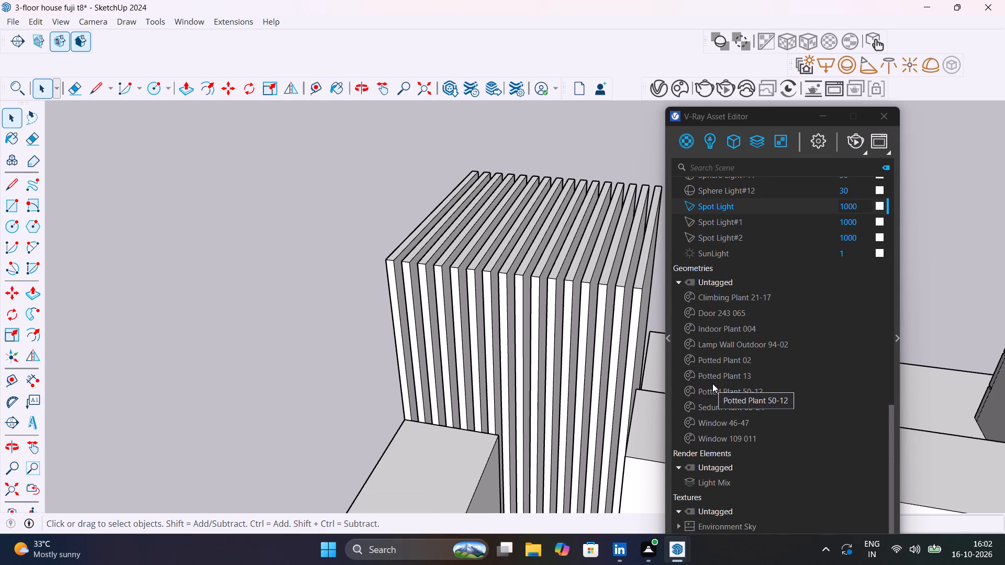
{"action": "scroll", "coordinate": [712, 383], "scroll_direction": "up", "scroll_amount": 8}
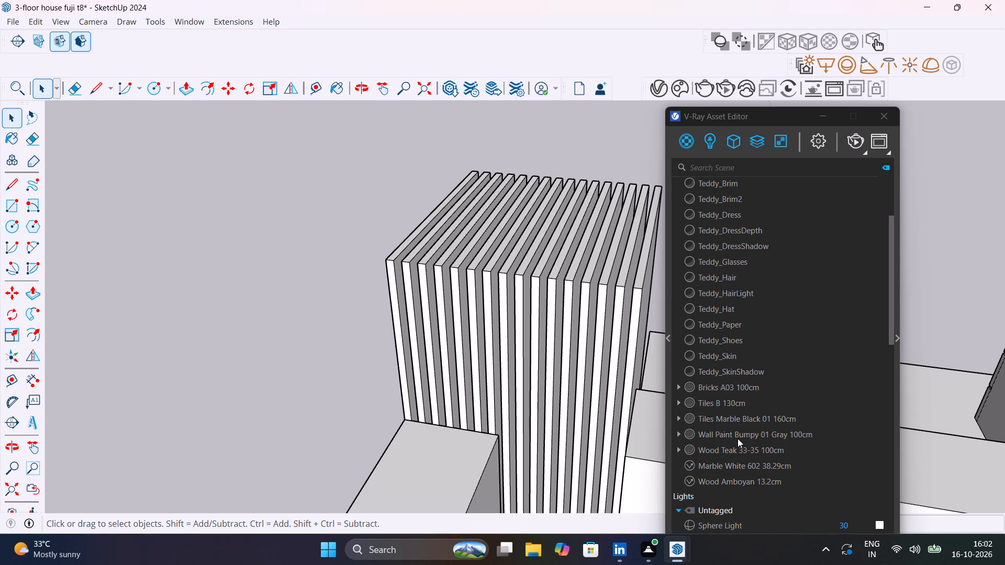
{"action": "scroll", "coordinate": [738, 262], "scroll_direction": "up", "scroll_amount": 3}
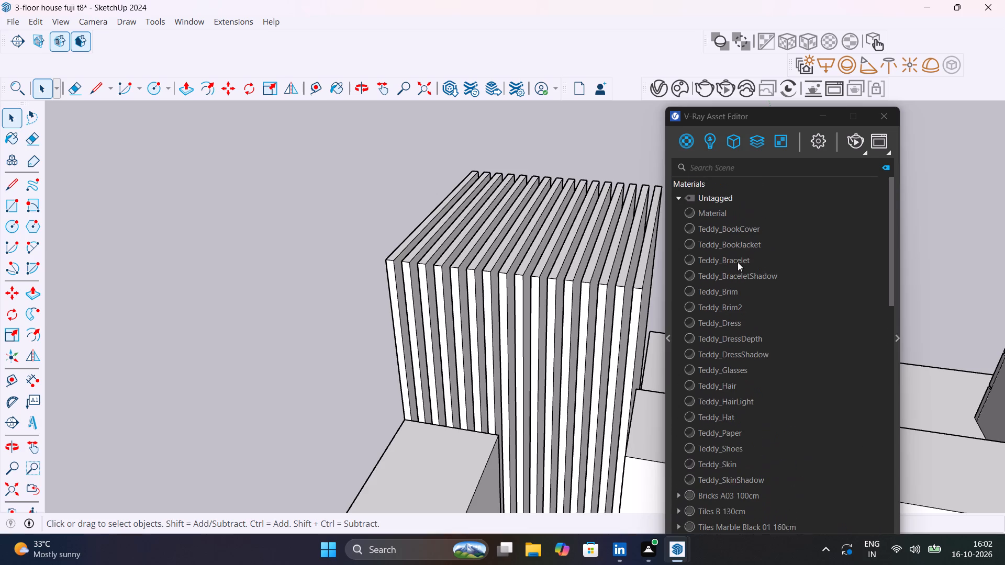
{"action": "scroll", "coordinate": [738, 262], "scroll_direction": "up", "scroll_amount": 1}
{"action": "scroll", "coordinate": [738, 262], "scroll_direction": "down", "scroll_amount": 4}
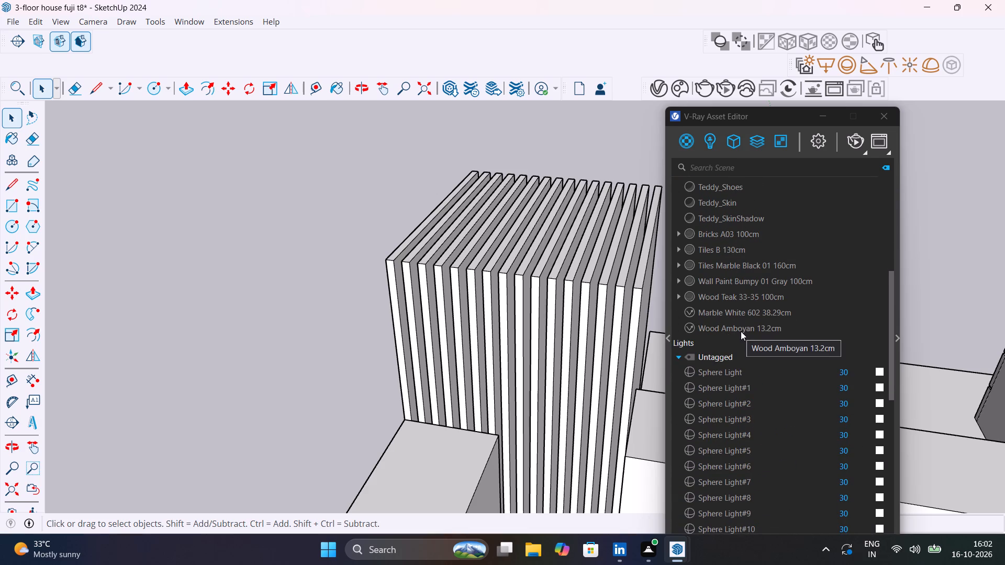
{"action": "left_click", "coordinate": [741, 331]}
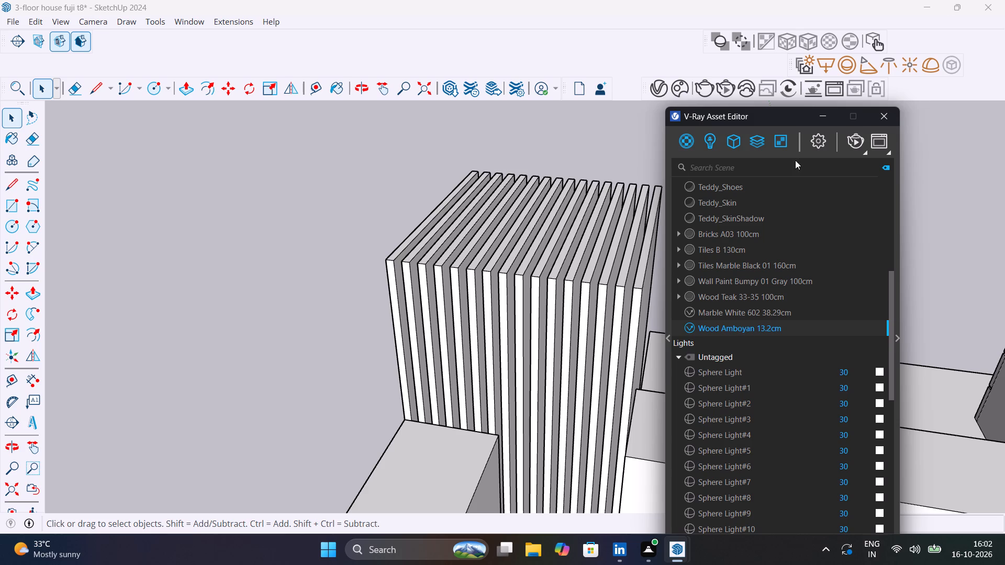
{"action": "left_click", "coordinate": [636, 321]}
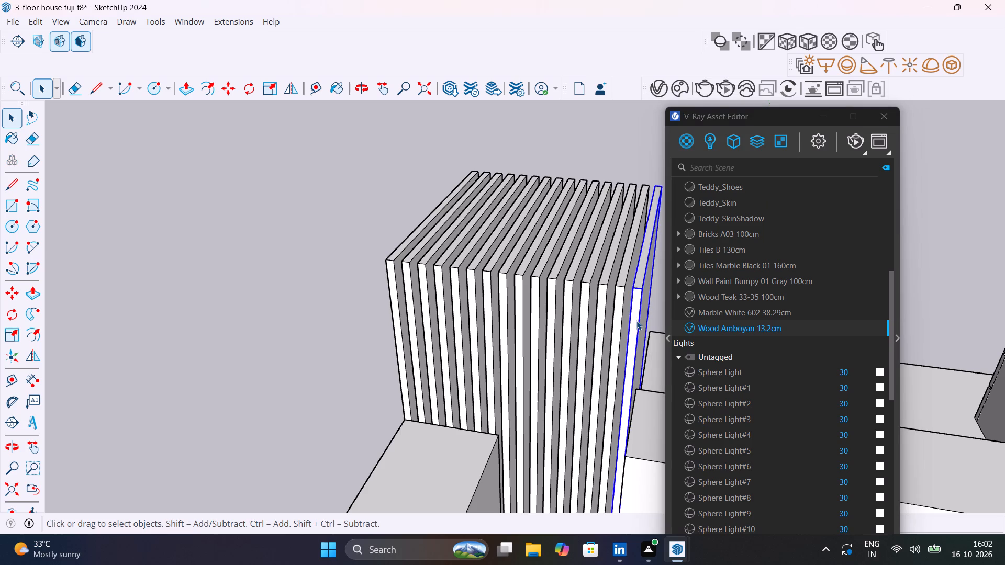
{"action": "right_click", "coordinate": [714, 327]}
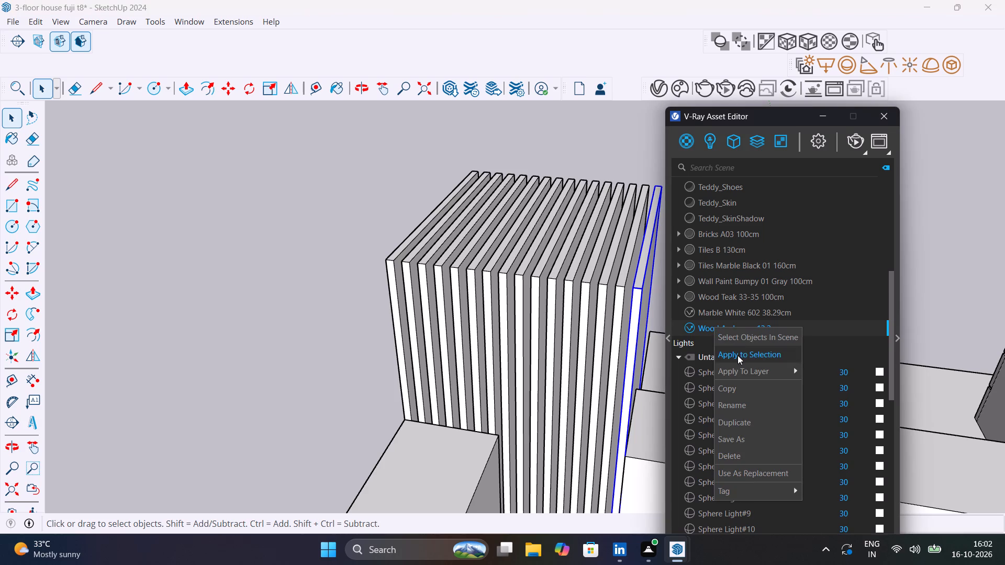
{"action": "left_click", "coordinate": [738, 355]}
Open the end slat for editing and apply Wood Amboyan 13.2cm to all of its geometry.
{"action": "double_click", "coordinate": [634, 342]}
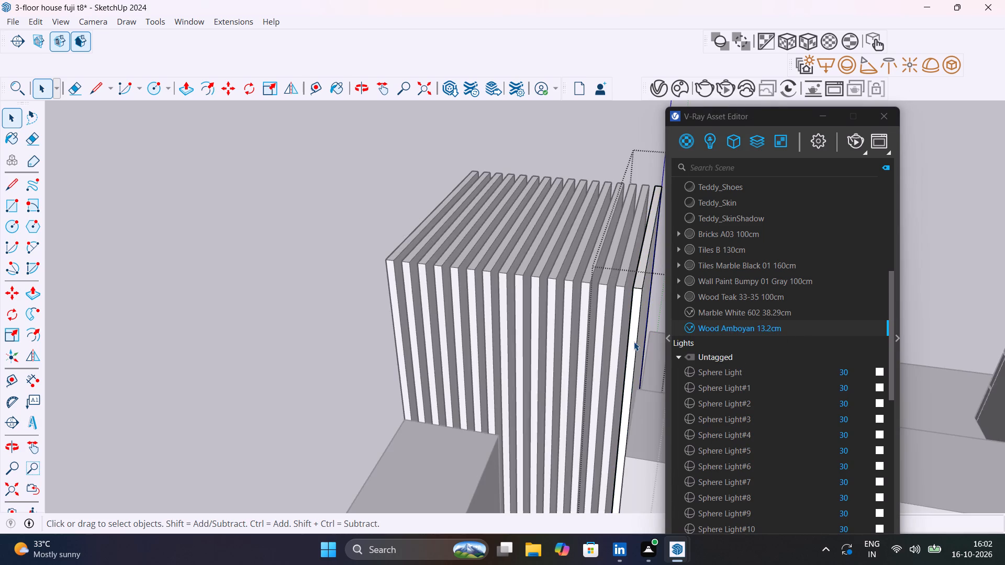
{"action": "left_click", "coordinate": [634, 342]}
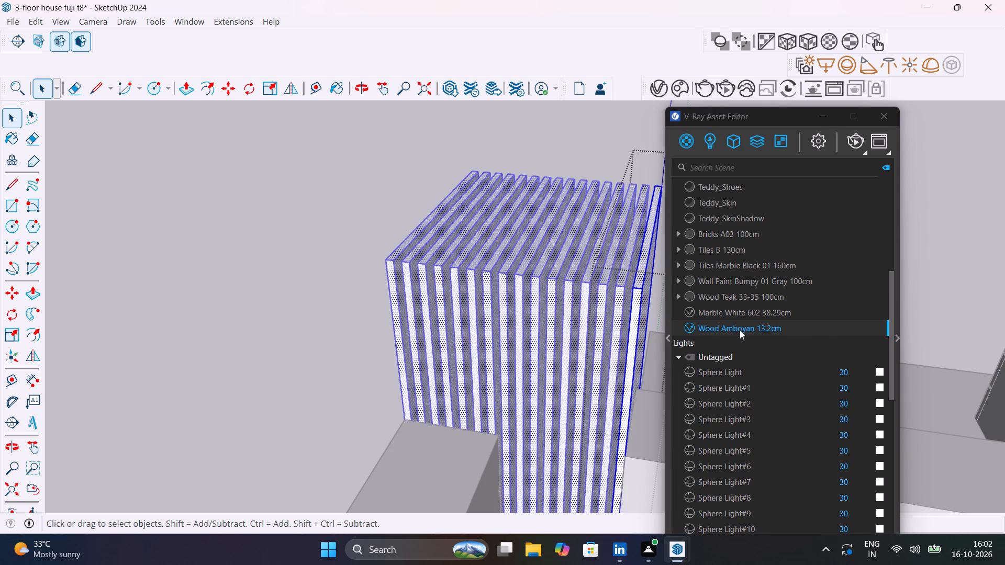
{"action": "right_click", "coordinate": [740, 329]}
{"action": "left_click", "coordinate": [758, 357]}
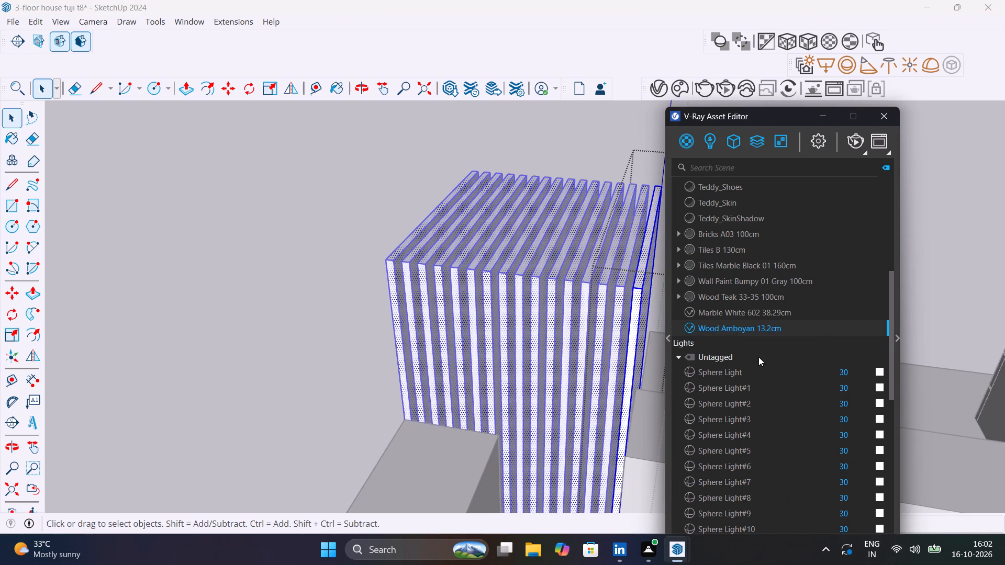
Show the Wood Amboyan 13.2cm material settings and set its tiling factor to 15.
{"action": "left_click", "coordinate": [897, 337]}
{"action": "left_click_drag", "start_coordinate": [856, 117], "coordinate": [393, 97]}
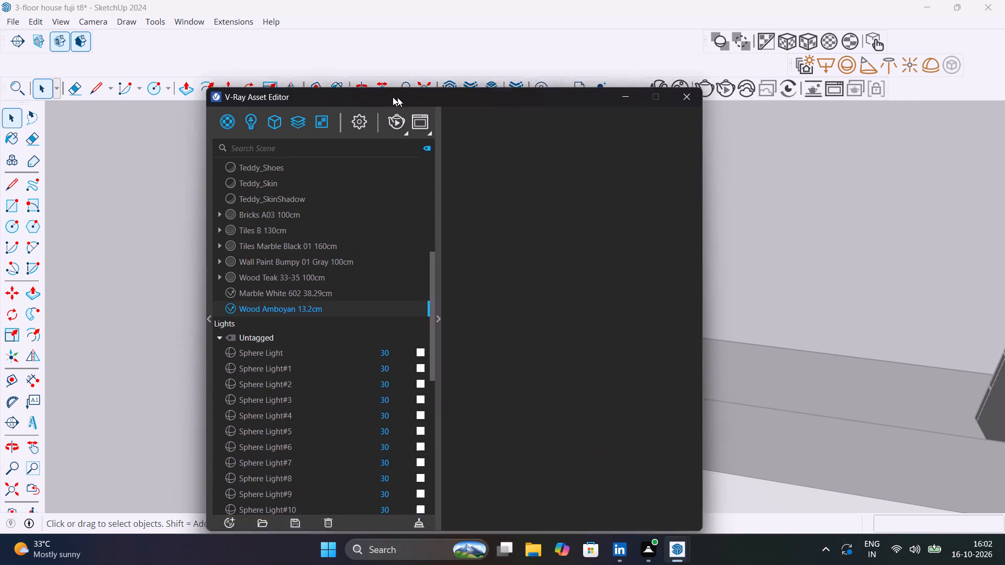
{"action": "left_click_drag", "start_coordinate": [393, 97], "coordinate": [178, 69]}
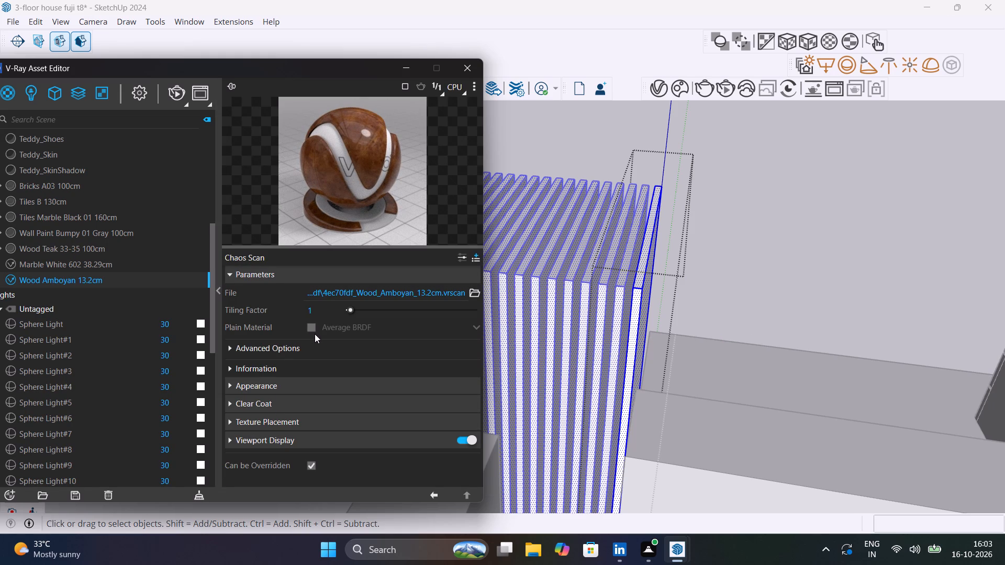
{"action": "left_click", "coordinate": [361, 308]}
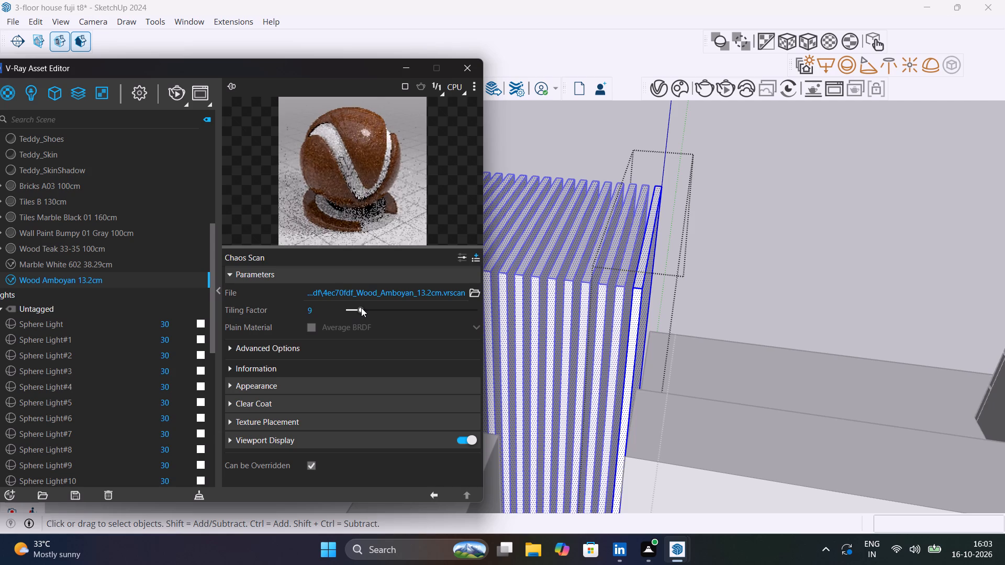
{"action": "left_click", "coordinate": [368, 310]}
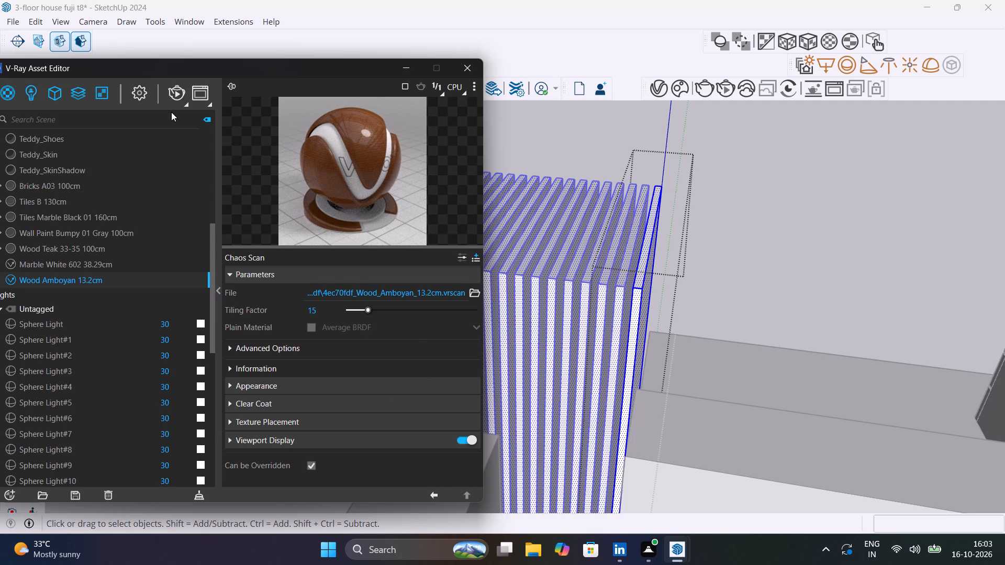
Render the rear view of the rooftop slat screen and inspect the wood material on the slats.
{"action": "left_click", "coordinate": [171, 91]}
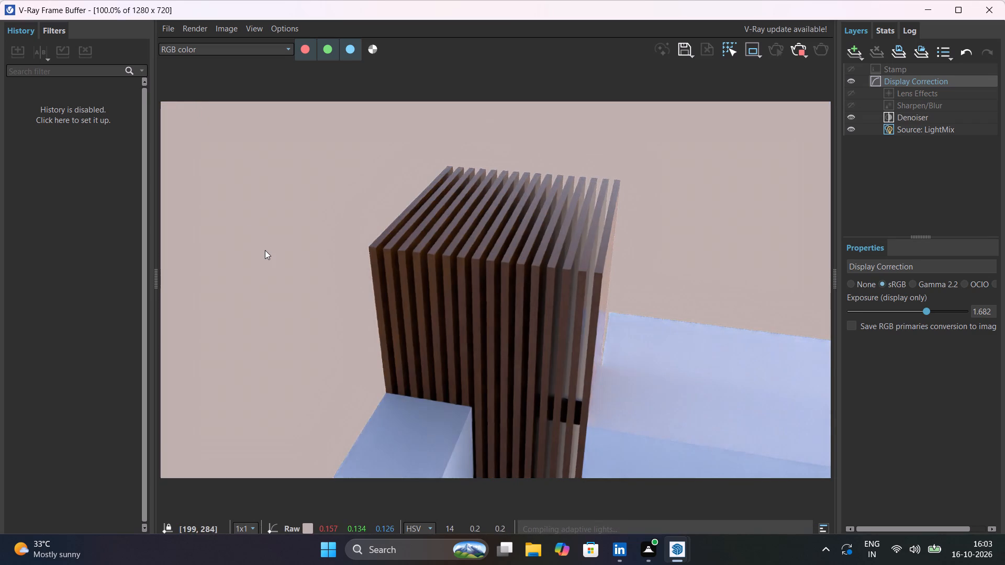
{"action": "scroll", "coordinate": [281, 281], "scroll_direction": "down", "scroll_amount": 3}
{"action": "scroll", "coordinate": [464, 306], "scroll_direction": "up", "scroll_amount": 1}
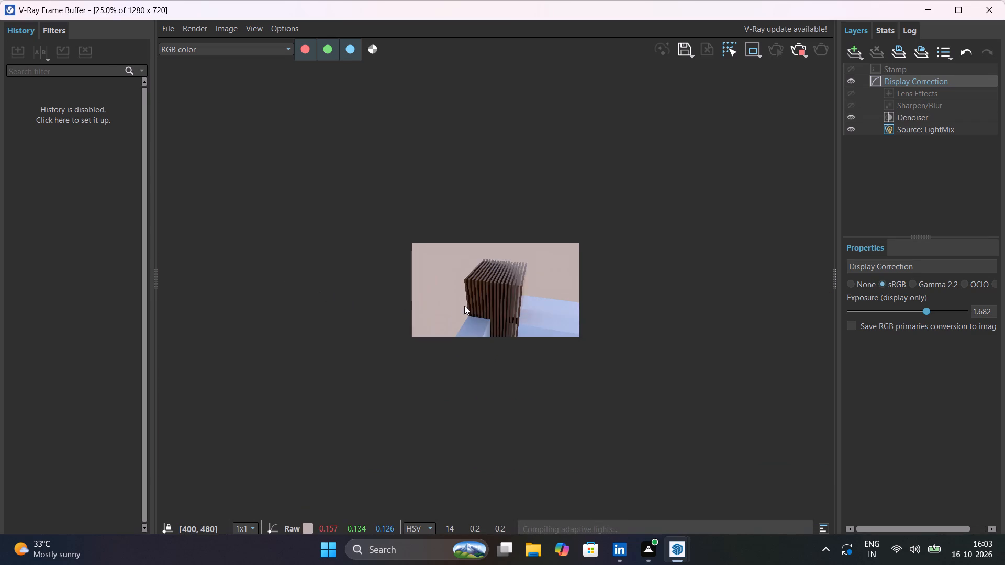
{"action": "scroll", "coordinate": [464, 306], "scroll_direction": "up", "scroll_amount": 2}
{"action": "scroll", "coordinate": [464, 306], "scroll_direction": "down", "scroll_amount": 3}
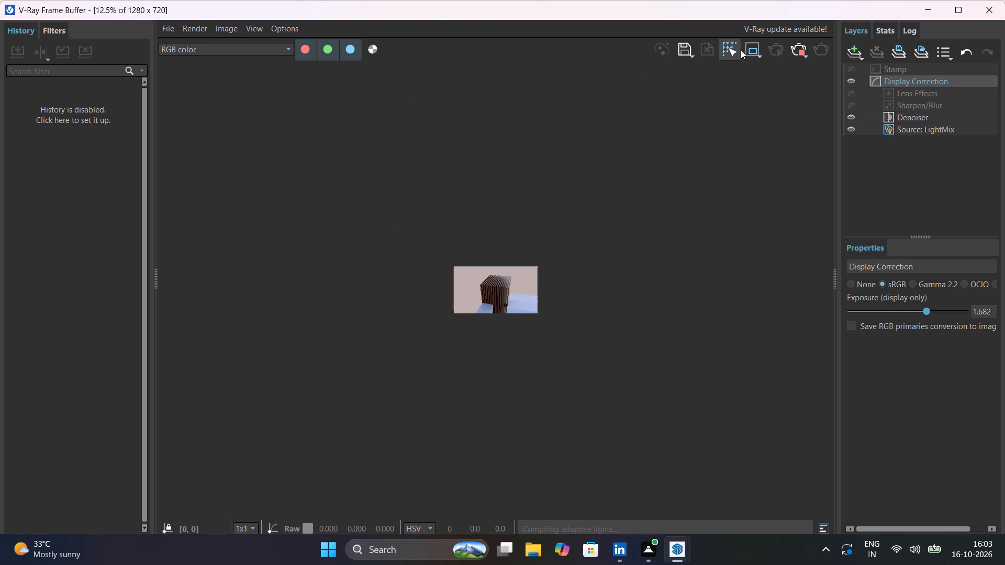
Stop the test render of the rooftop slats and close the frame buffer.
{"action": "left_click", "coordinate": [796, 50]}
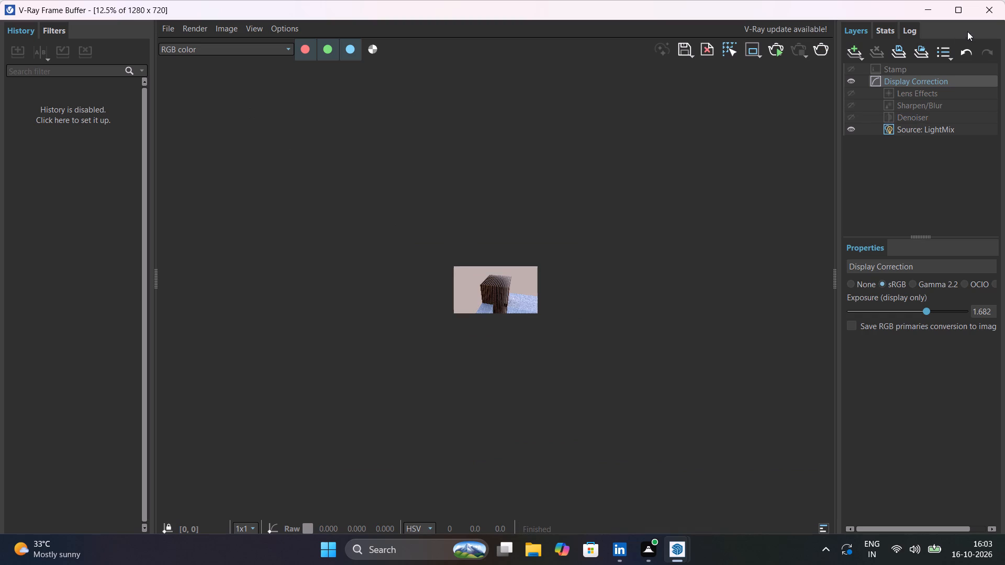
{"action": "left_click", "coordinate": [985, 11]}
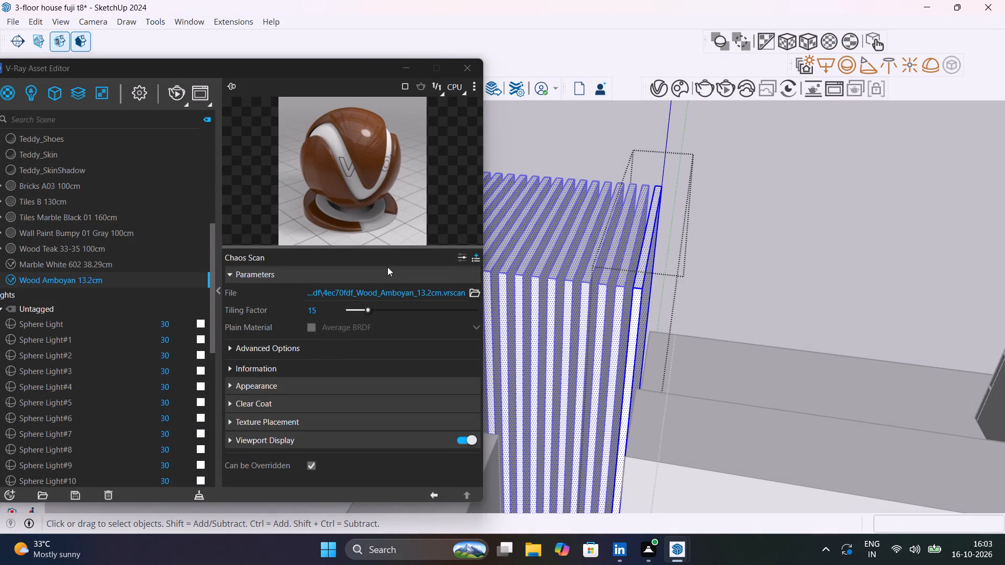
Set the tiling factor of the Wood Amboyan 13.2cm material to 5.
{"action": "left_click", "coordinate": [356, 310]}
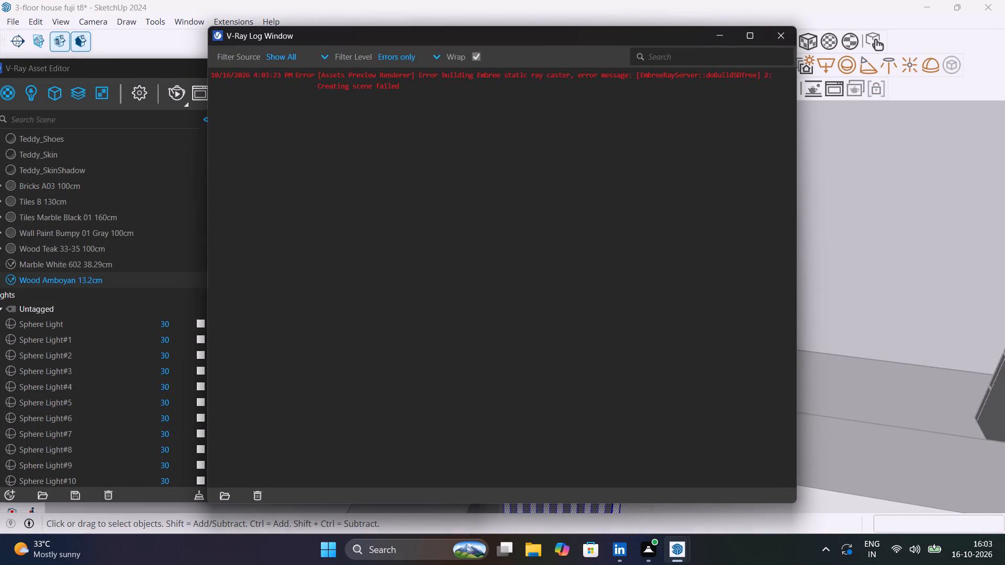
{"action": "left_click", "coordinate": [775, 30]}
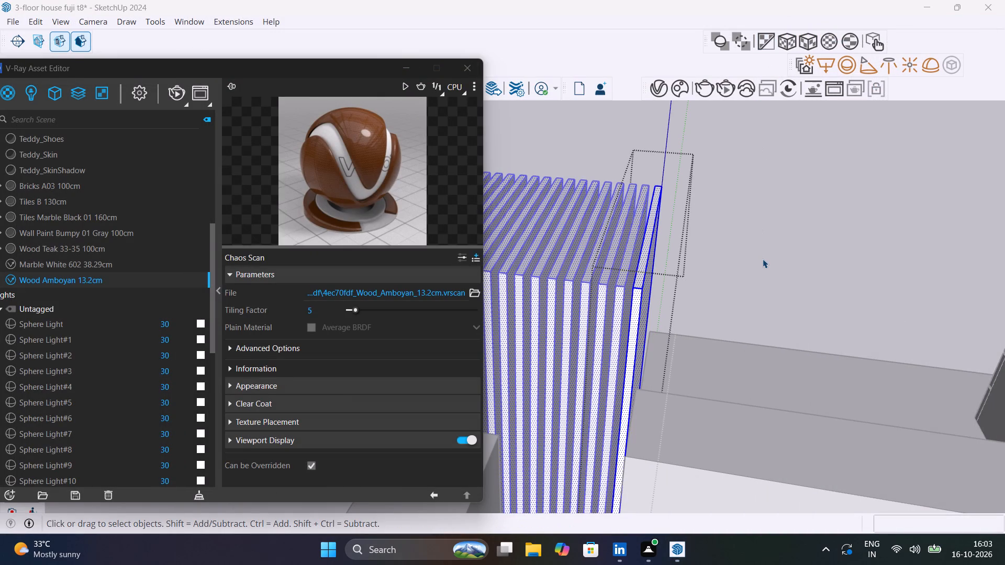
Close the material settings, clear the selection, and save the model over the existing 3-floor house fuji t8 file in the Working folder.
{"action": "key", "text": "ctrl+s"}
{"action": "key", "text": "ctrl+s"}
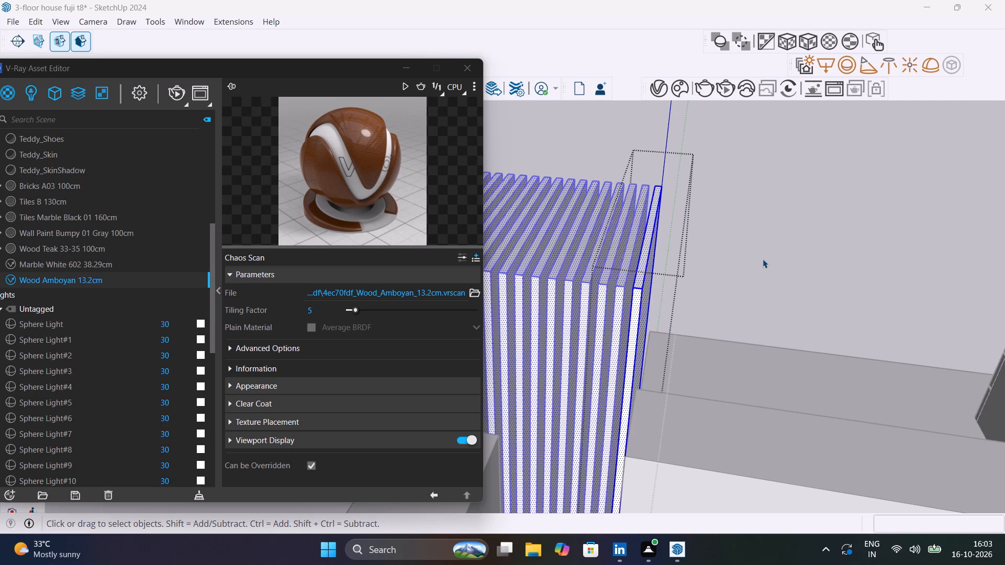
{"action": "left_click", "coordinate": [472, 70]}
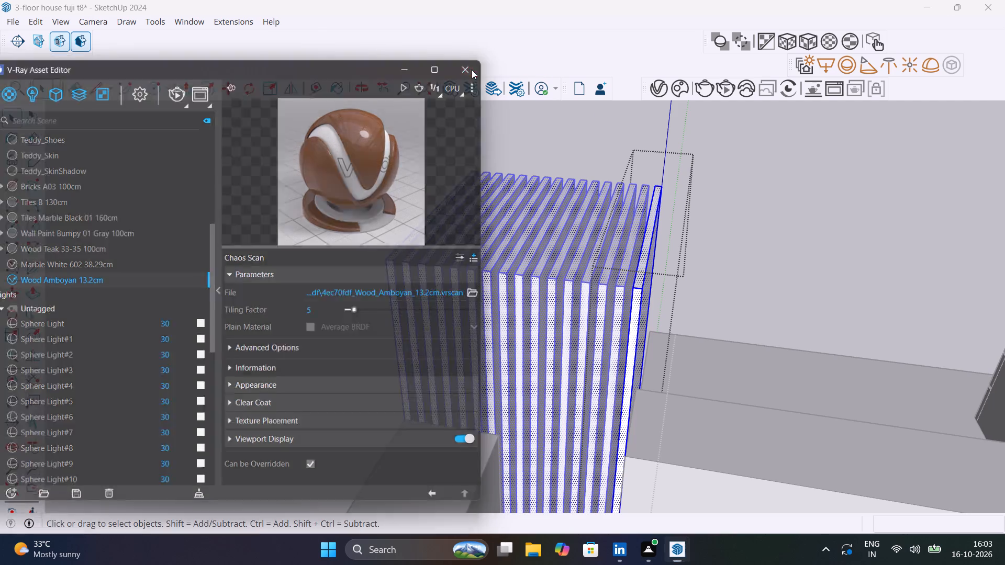
{"action": "left_click", "coordinate": [749, 221]}
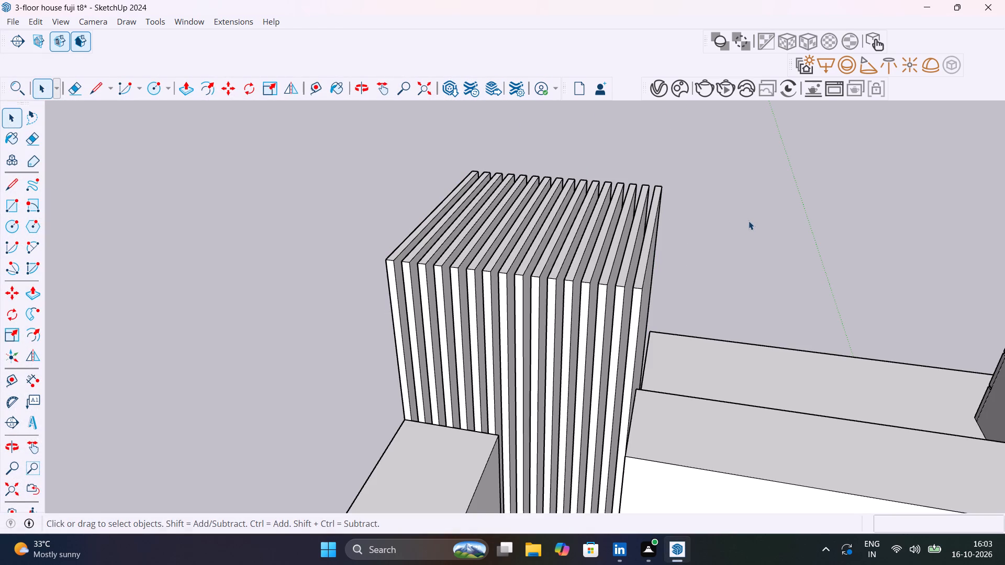
{"action": "key", "text": "ctrl+s"}
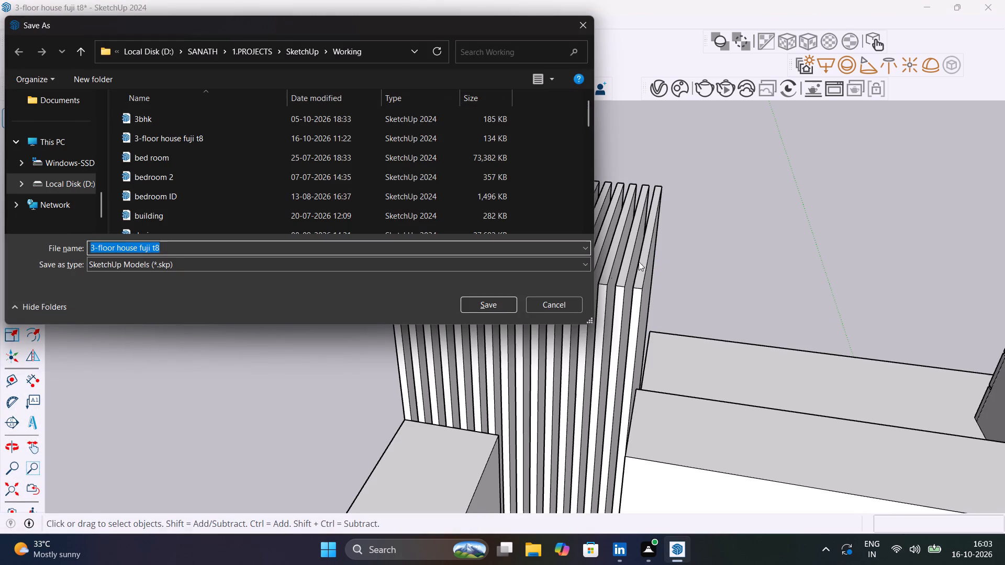
{"action": "left_click", "coordinate": [495, 306]}
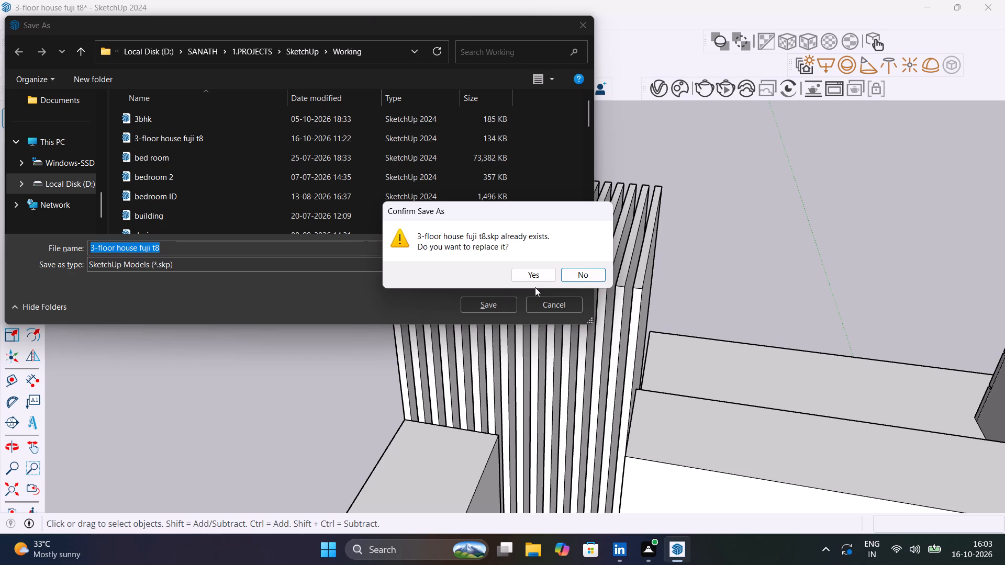
{"action": "left_click", "coordinate": [544, 277]}
Render the rooftop slat screen from the front of the house and inspect its wood material up close.
{"action": "middle_click_drag", "start_coordinate": [701, 271], "coordinate": [400, 266]}
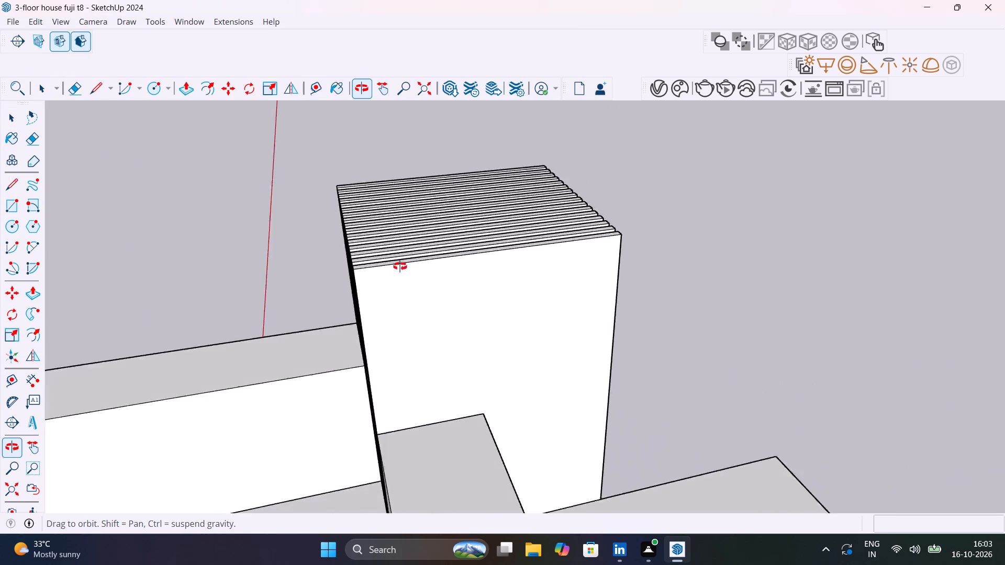
{"action": "middle_click_drag", "start_coordinate": [400, 266], "coordinate": [126, 282]}
{"action": "scroll", "coordinate": [396, 279], "scroll_direction": "down", "scroll_amount": 4}
{"action": "middle_click_drag", "start_coordinate": [430, 307], "coordinate": [366, 194]}
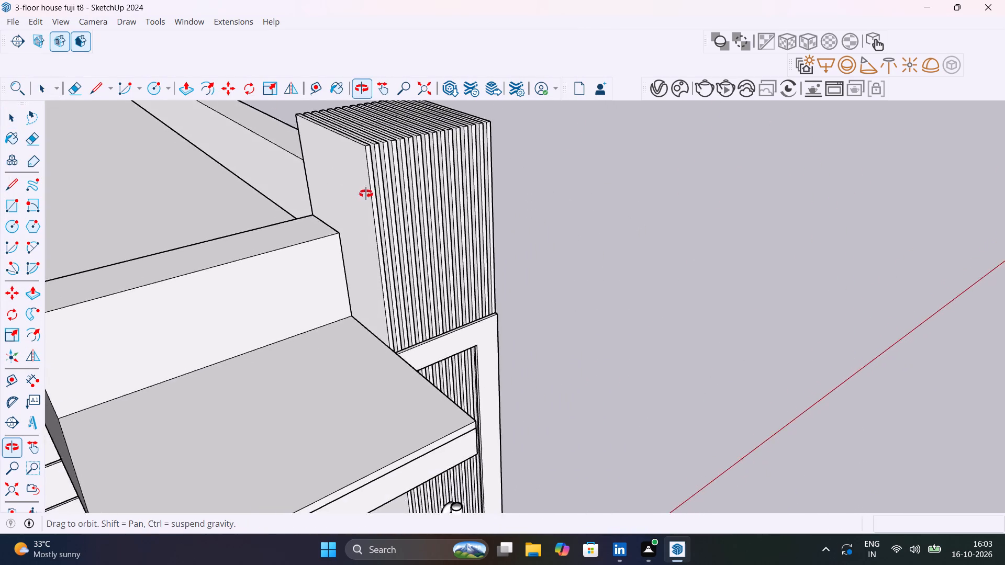
{"action": "middle_click_drag", "start_coordinate": [366, 194], "coordinate": [252, 187]}
{"action": "scroll", "coordinate": [390, 242], "scroll_direction": "down", "scroll_amount": 2}
{"action": "middle_click_drag", "start_coordinate": [440, 256], "coordinate": [404, 232]}
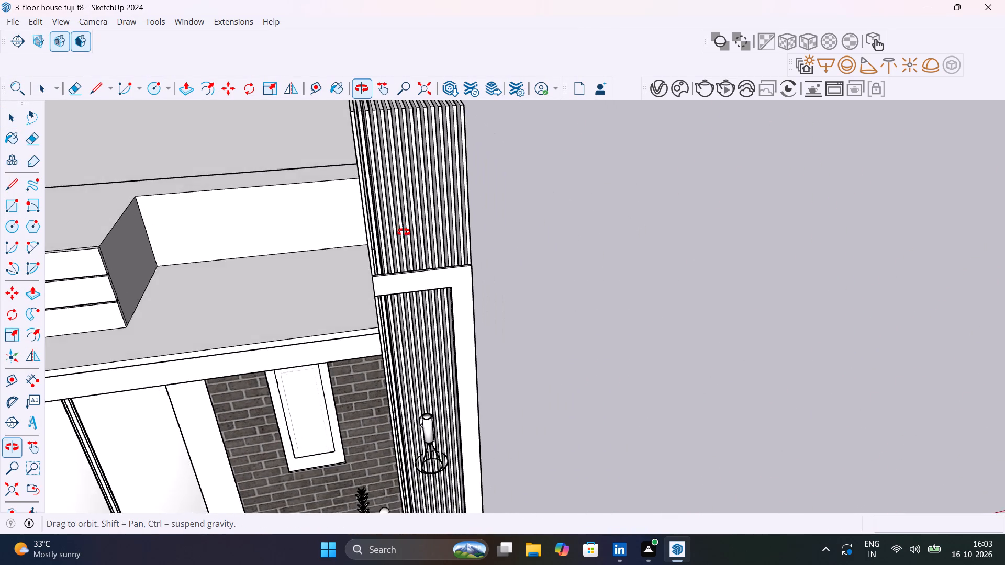
{"action": "middle_click_drag", "start_coordinate": [404, 232], "coordinate": [389, 216]}
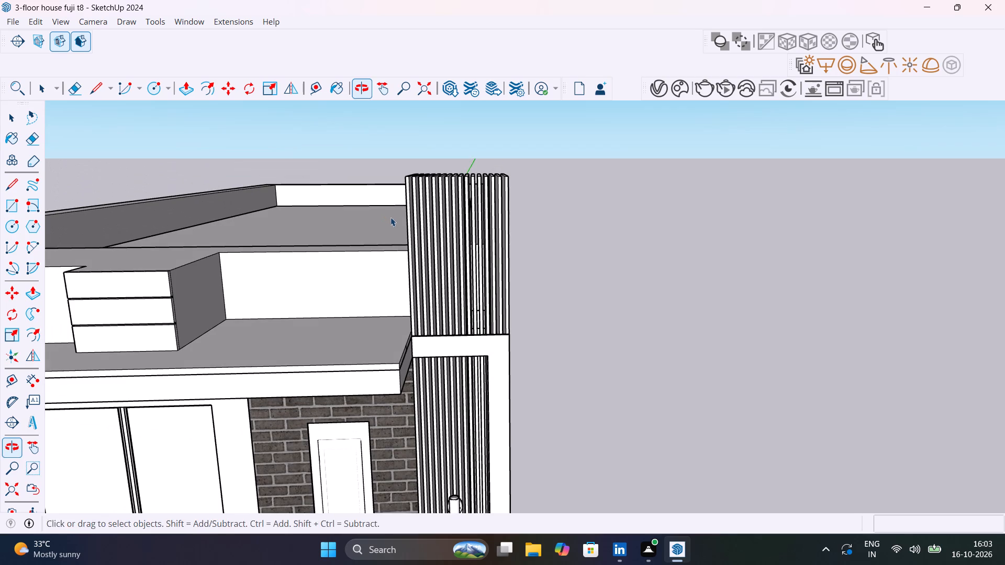
{"action": "left_click", "coordinate": [720, 88]}
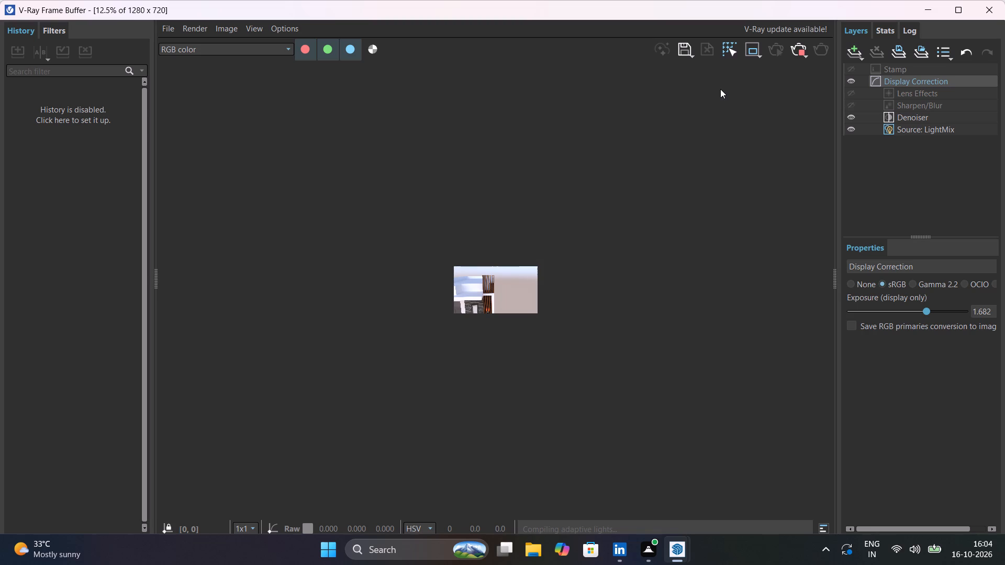
{"action": "scroll", "coordinate": [483, 285], "scroll_direction": "up", "scroll_amount": 4}
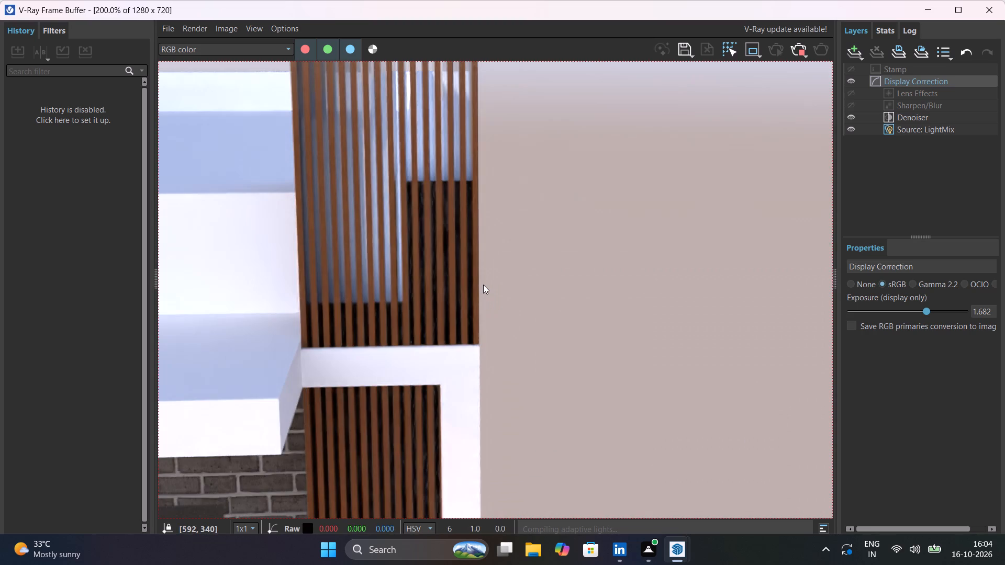
{"action": "scroll", "coordinate": [483, 285], "scroll_direction": "down", "scroll_amount": 2}
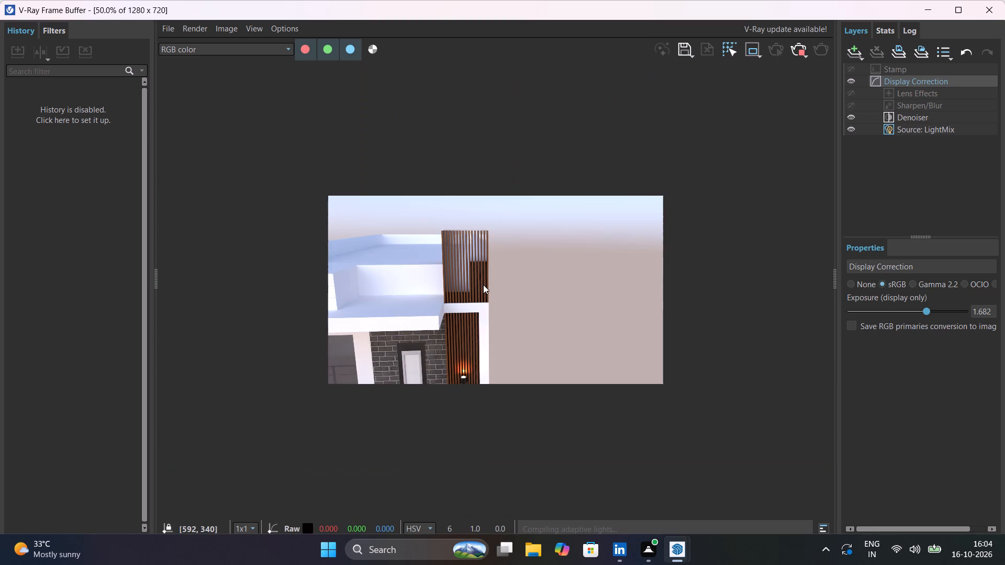
{"action": "left_click", "coordinate": [794, 47]}
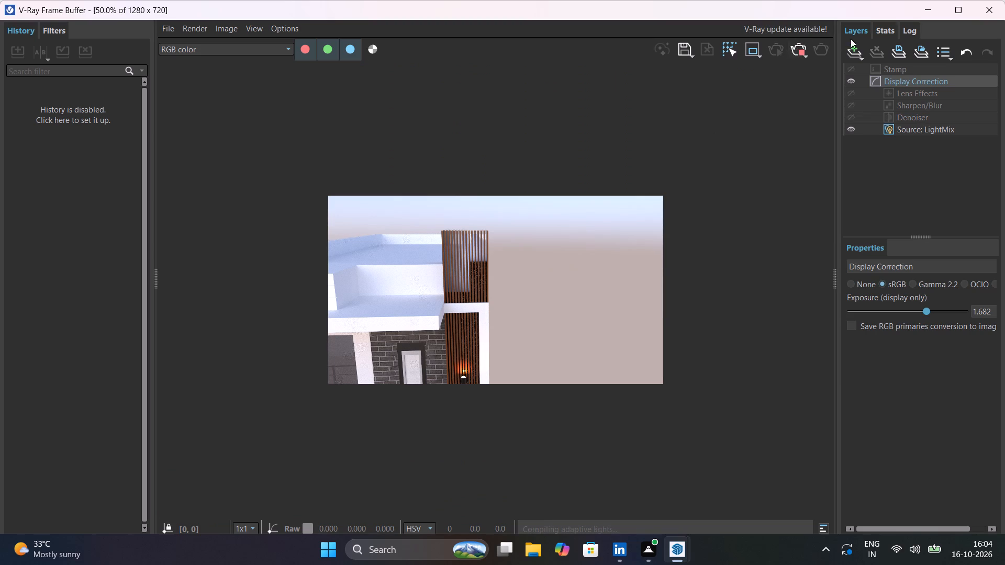
{"action": "left_click", "coordinate": [994, 6]}
Frame the whole front facade and print the current view with Microsoft Print to PDF, naming the file 3 F in the Working folder.
{"action": "scroll", "coordinate": [615, 255], "scroll_direction": "down", "scroll_amount": 2}
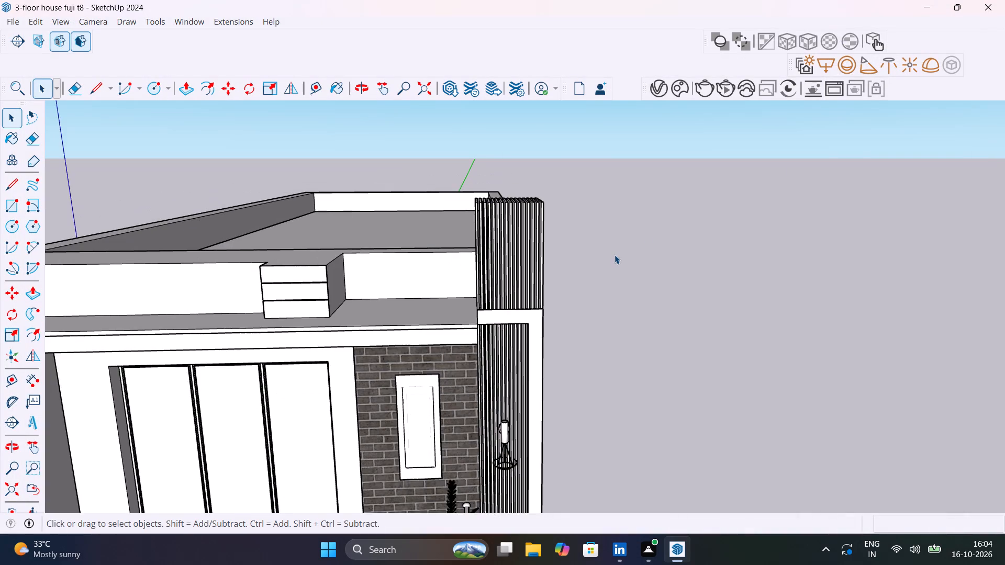
{"action": "scroll", "coordinate": [614, 256], "scroll_direction": "down", "scroll_amount": 5}
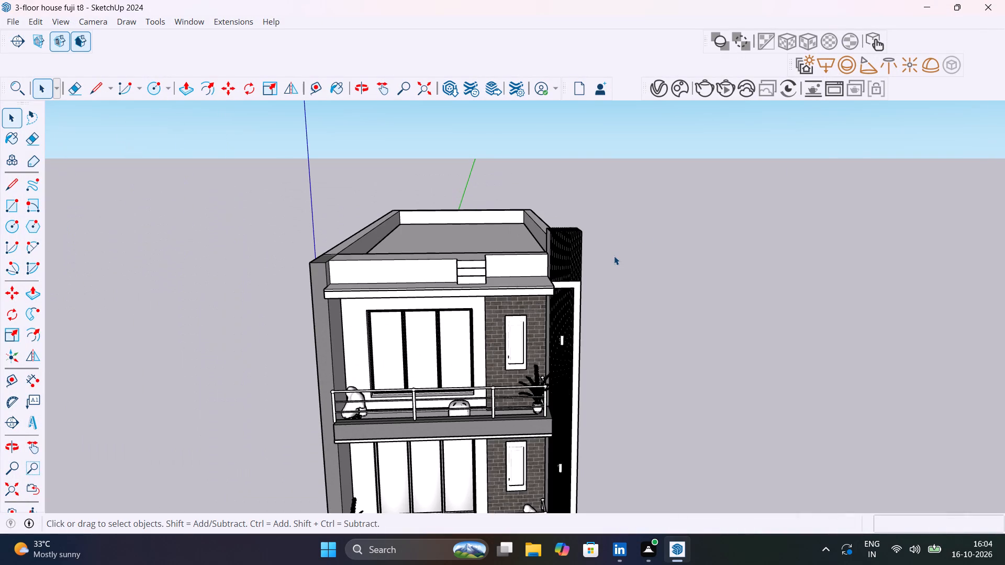
{"action": "middle_click_drag", "start_coordinate": [529, 327], "coordinate": [501, 211], "text": "shift"}
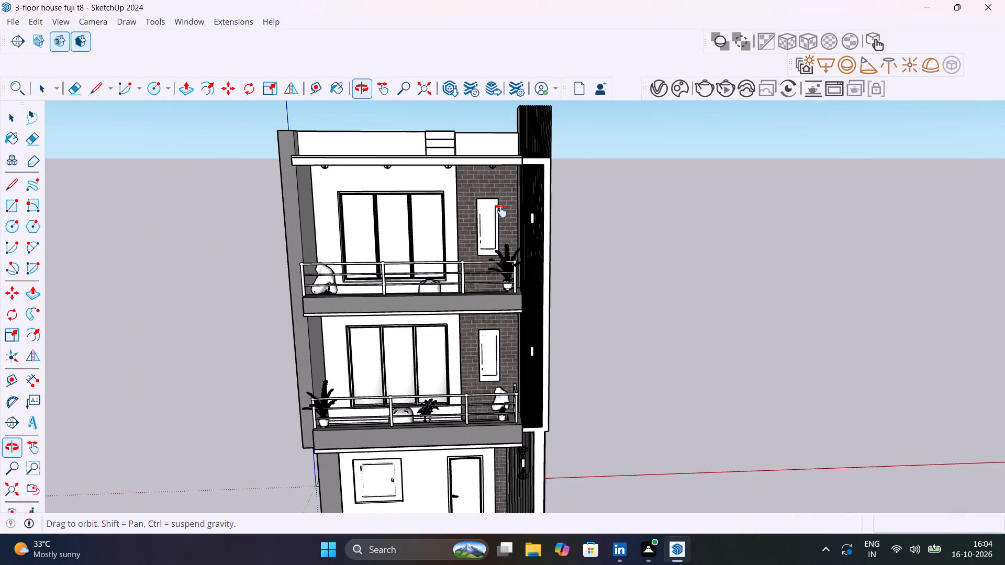
{"action": "middle_click_drag", "start_coordinate": [501, 211], "coordinate": [479, 202], "text": "shift"}
{"action": "scroll", "coordinate": [491, 218], "scroll_direction": "down", "scroll_amount": 1}
{"action": "middle_click_drag", "start_coordinate": [532, 230], "coordinate": [588, 206], "text": "shift"}
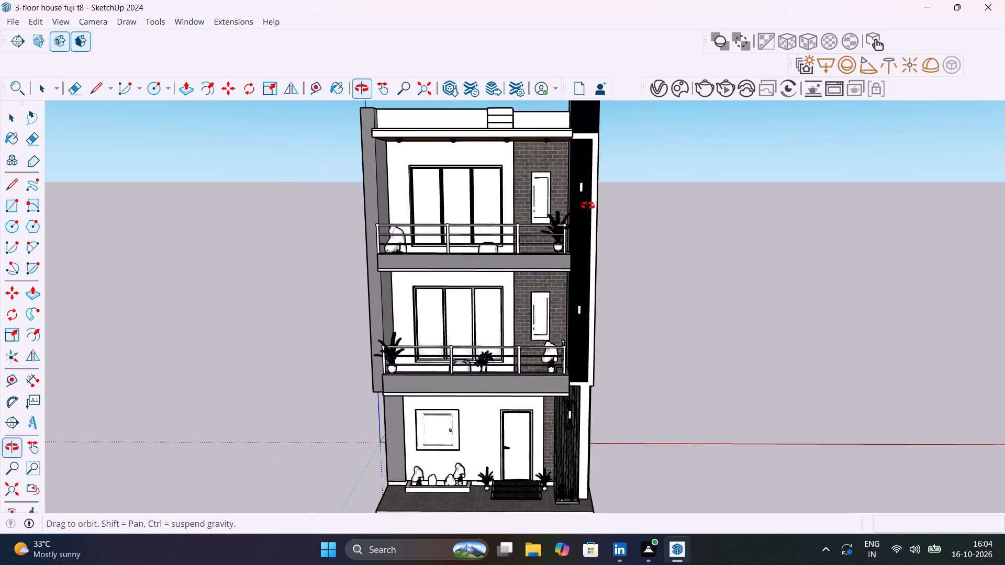
{"action": "middle_click_drag", "start_coordinate": [588, 206], "coordinate": [582, 226], "text": "shift"}
{"action": "scroll", "coordinate": [582, 228], "scroll_direction": "down", "scroll_amount": 2}
{"action": "middle_click_drag", "start_coordinate": [629, 255], "coordinate": [652, 272], "text": "shift"}
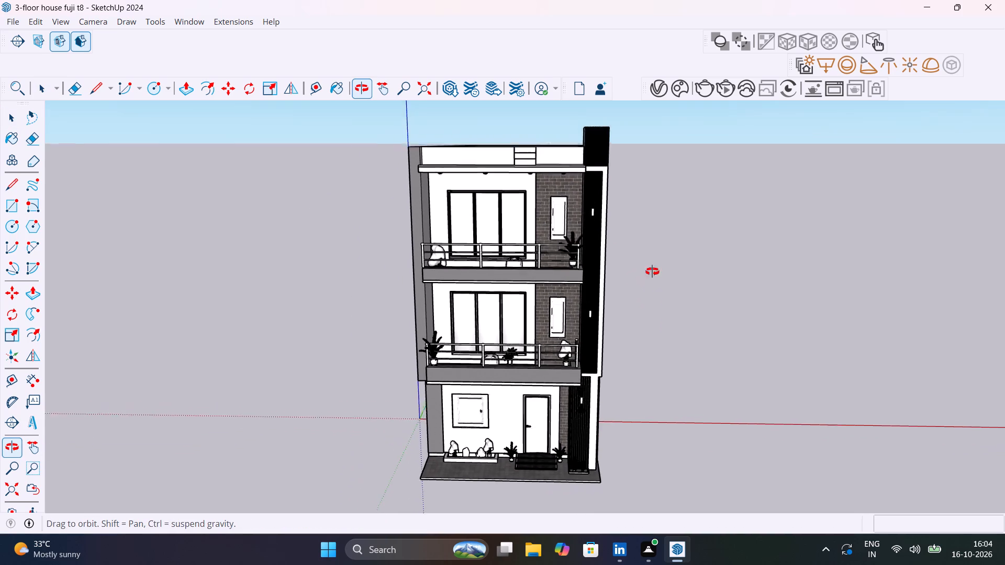
{"action": "middle_click_drag", "start_coordinate": [652, 272], "coordinate": [656, 276], "text": "shift"}
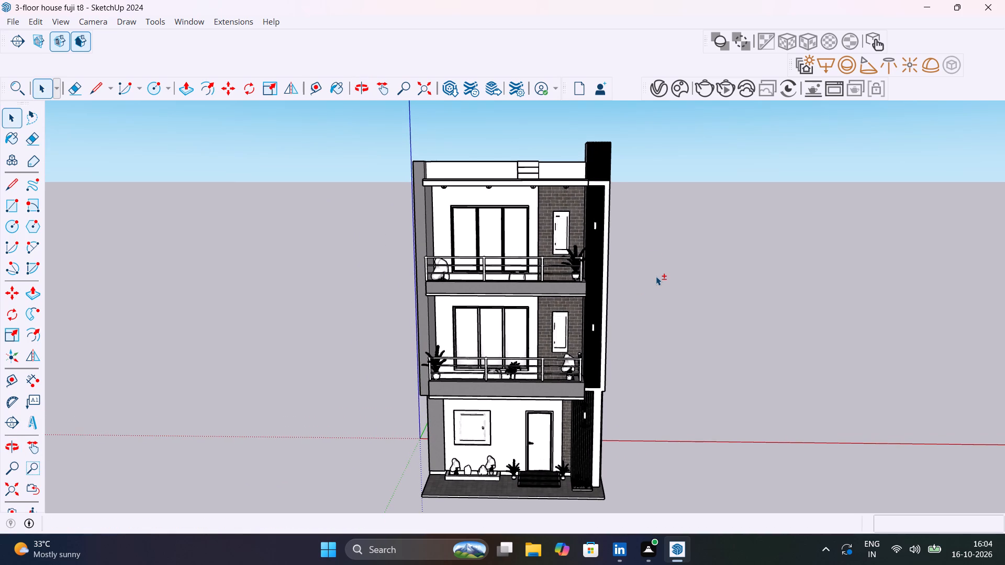
{"action": "key", "text": "ctrl+p"}
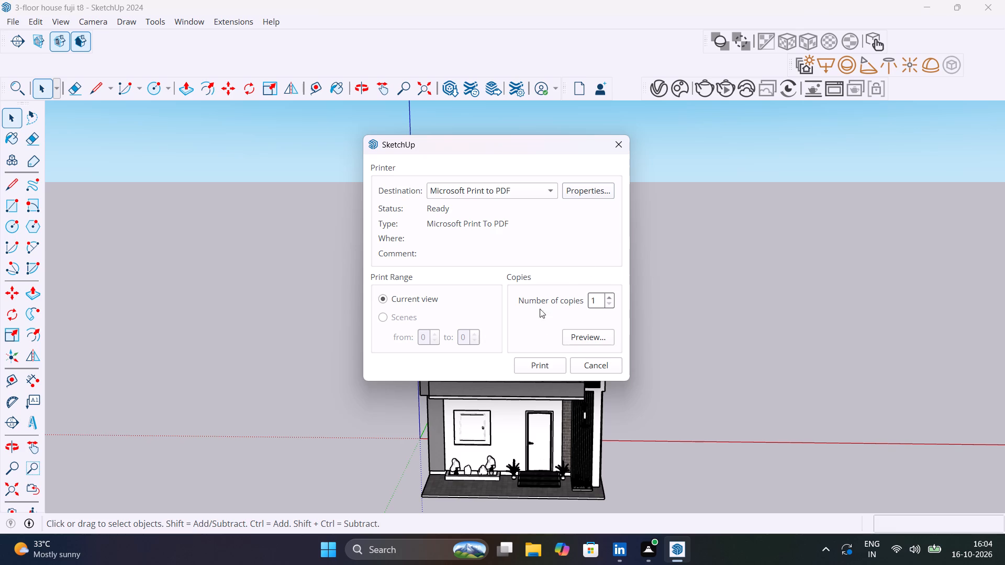
{"action": "left_click", "coordinate": [551, 364]}
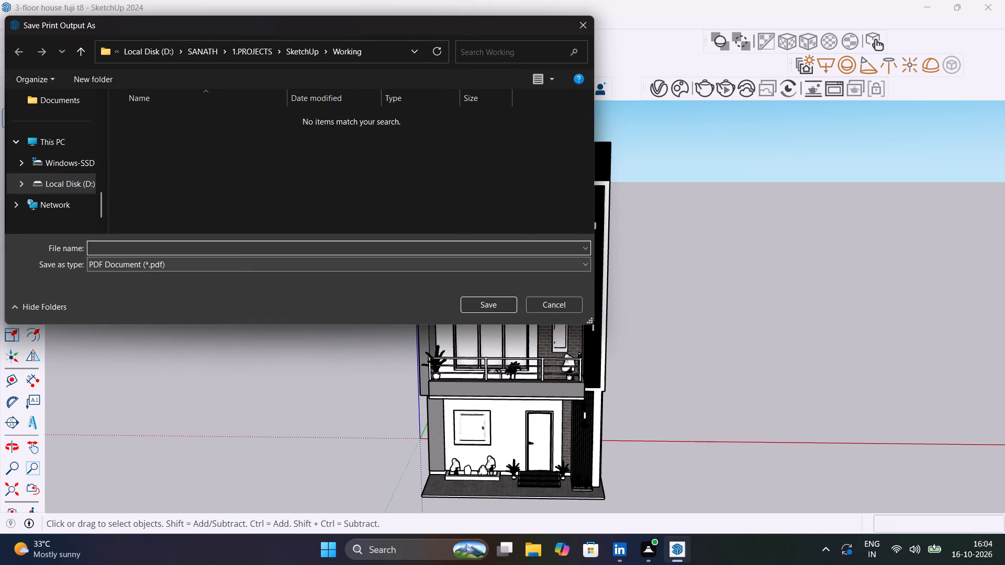
{"action": "left_click", "coordinate": [244, 250]}
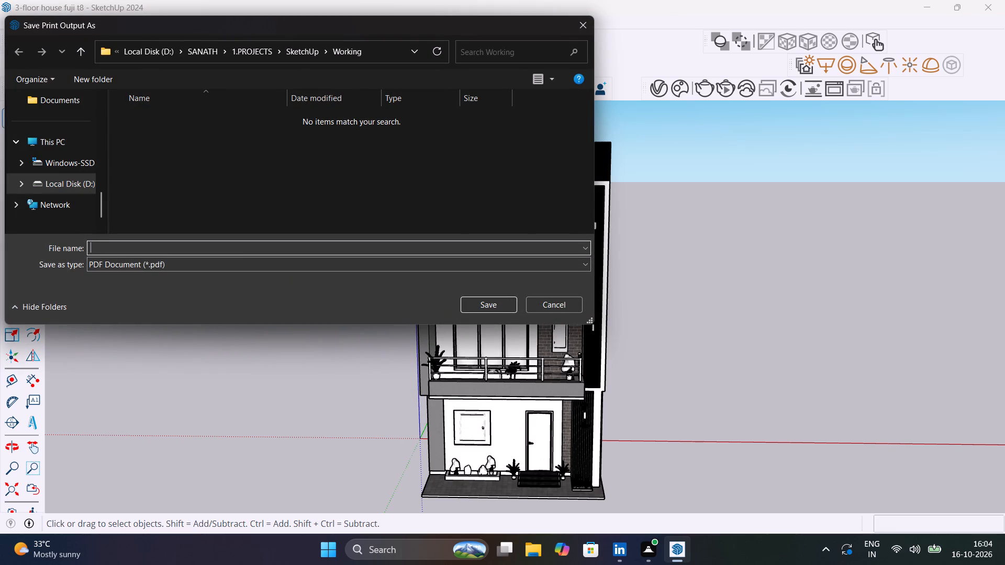
{"action": "key", "text": "3"}
{"action": "key", "text": "space"}
{"action": "key", "text": "f"}
{"action": "key", "text": "Return"}
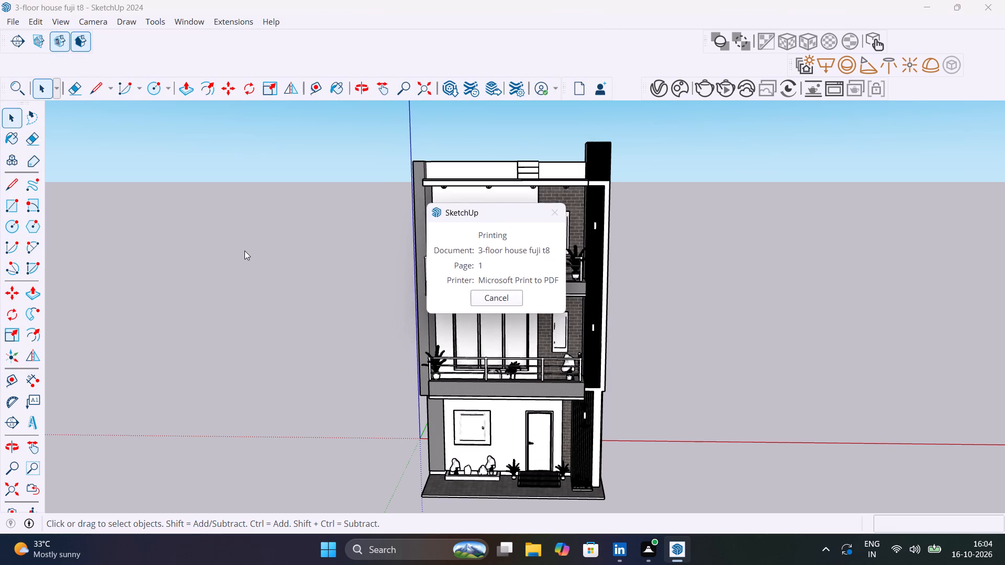
Switch to File Explorer and show its Home page with the recent files.
{"action": "left_click", "coordinate": [534, 552]}
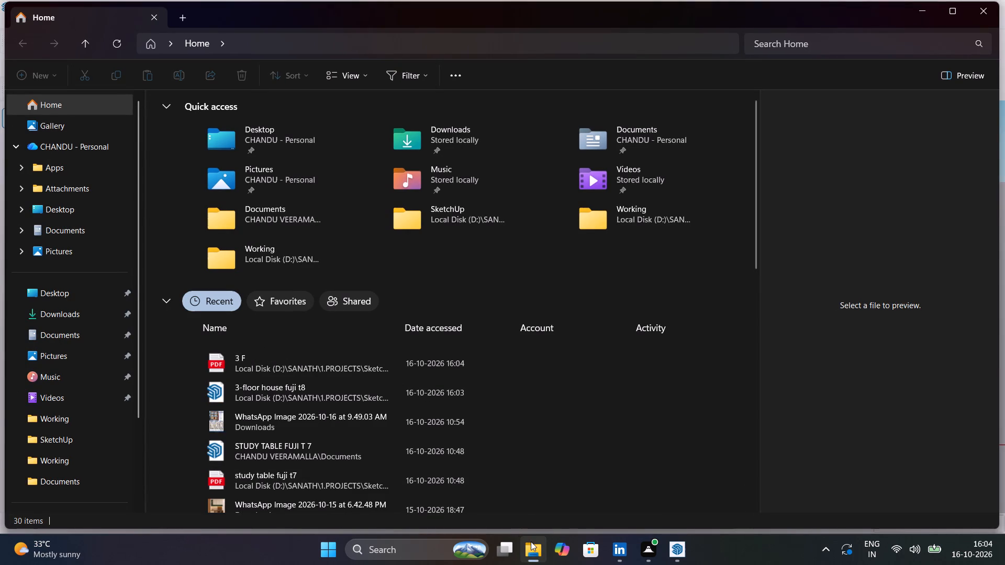
{"action": "left_click", "coordinate": [405, 549]}
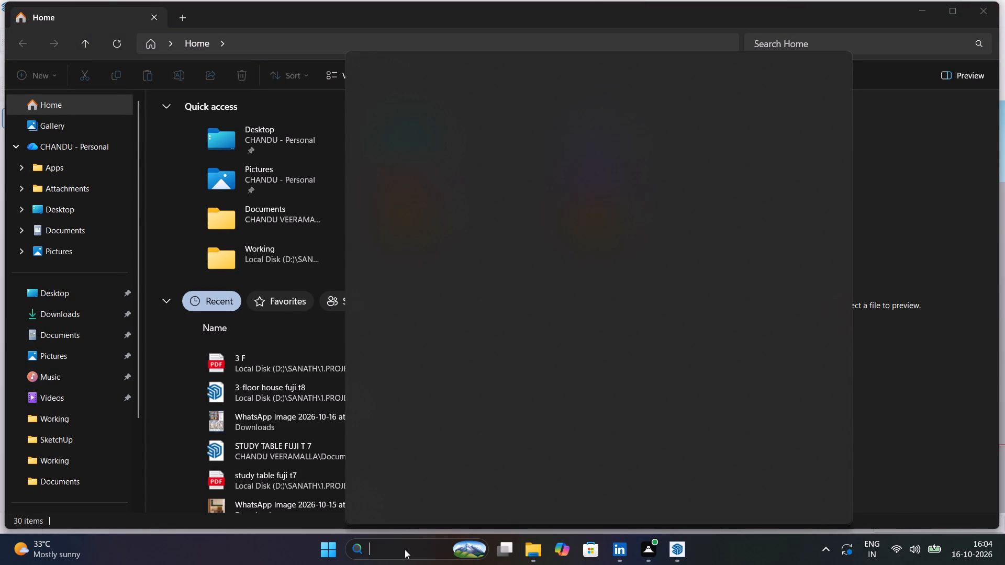
{"action": "left_click", "coordinate": [880, 375]}
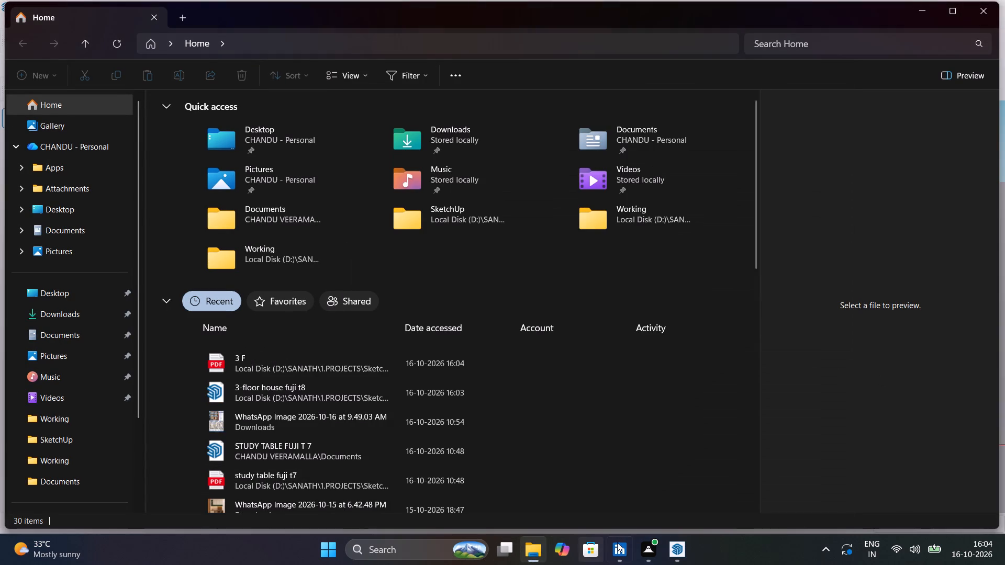
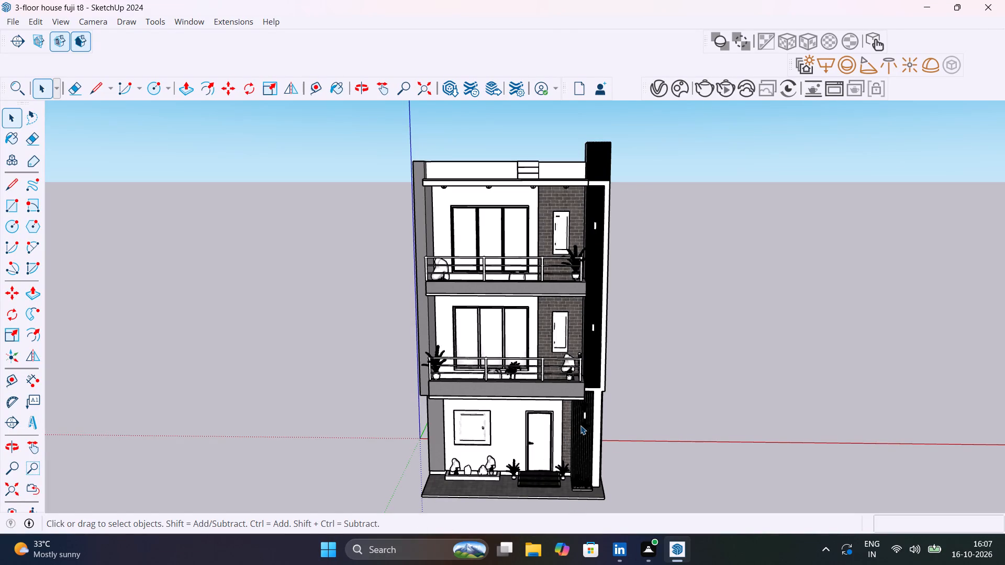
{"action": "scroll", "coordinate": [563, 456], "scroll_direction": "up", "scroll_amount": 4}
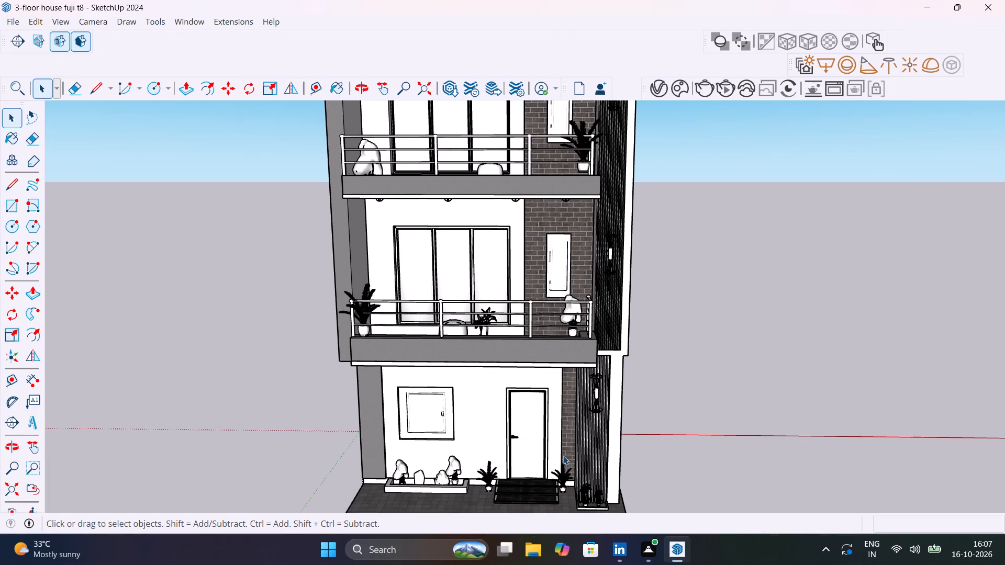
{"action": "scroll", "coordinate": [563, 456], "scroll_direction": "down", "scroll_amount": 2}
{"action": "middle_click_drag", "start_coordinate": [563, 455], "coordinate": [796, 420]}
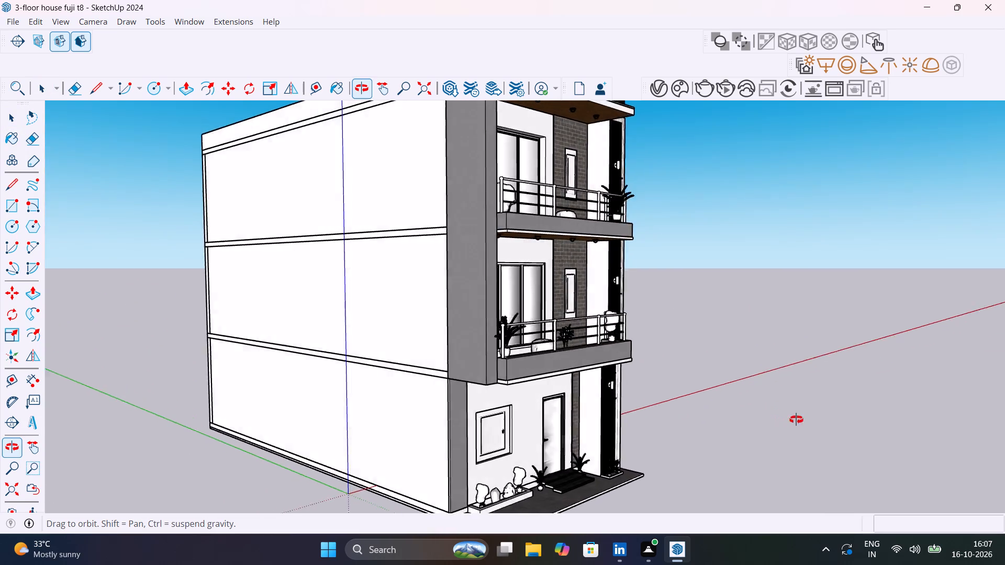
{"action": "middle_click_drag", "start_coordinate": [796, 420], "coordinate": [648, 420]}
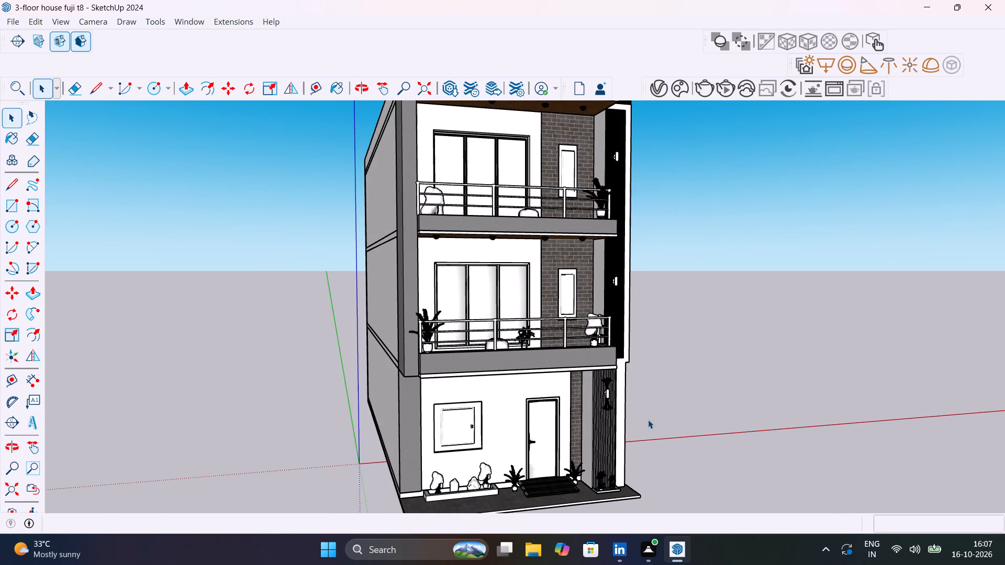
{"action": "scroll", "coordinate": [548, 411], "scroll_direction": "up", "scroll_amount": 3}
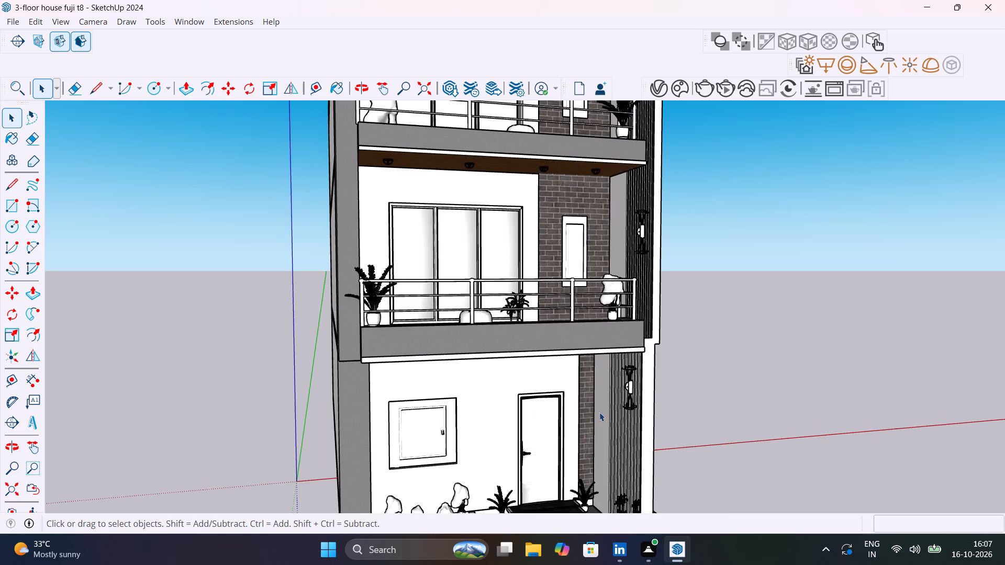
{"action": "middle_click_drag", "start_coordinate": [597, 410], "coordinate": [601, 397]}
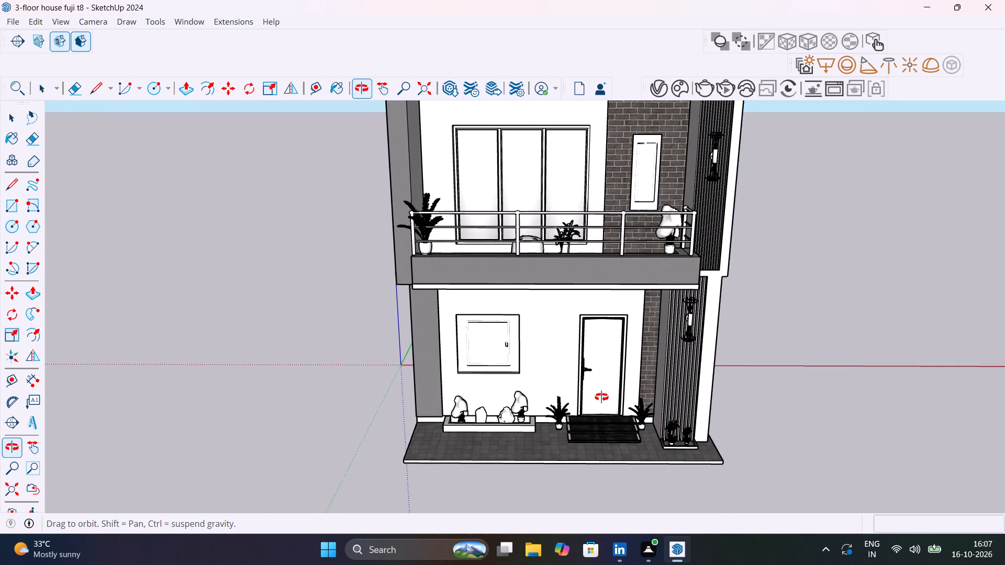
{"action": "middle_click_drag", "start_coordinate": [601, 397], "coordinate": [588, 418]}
Raise the V-Ray render quality preset to High in the render settings.
{"action": "left_click", "coordinate": [655, 87]}
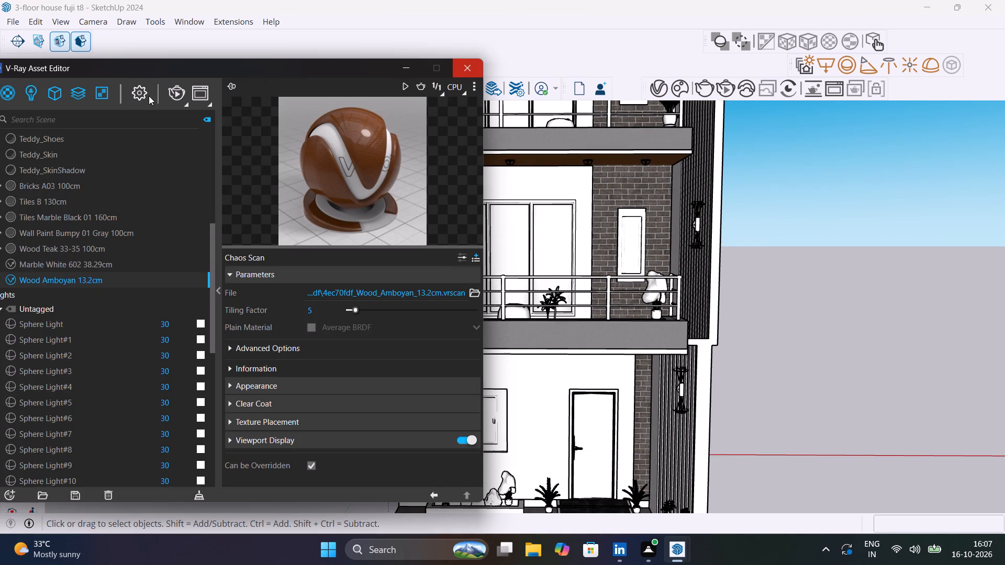
{"action": "left_click", "coordinate": [141, 99]}
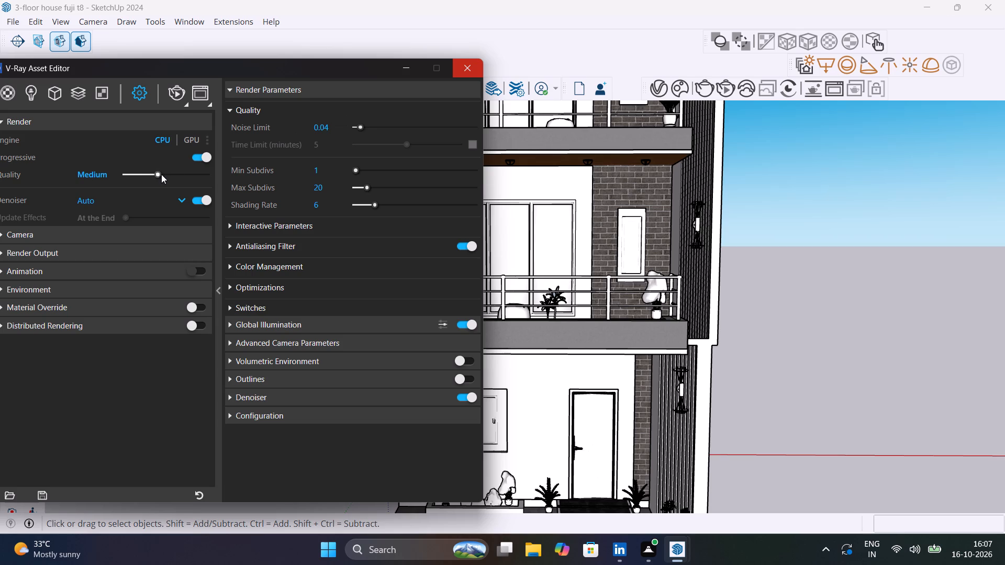
{"action": "left_click", "coordinate": [166, 174]}
{"action": "left_click", "coordinate": [180, 173]}
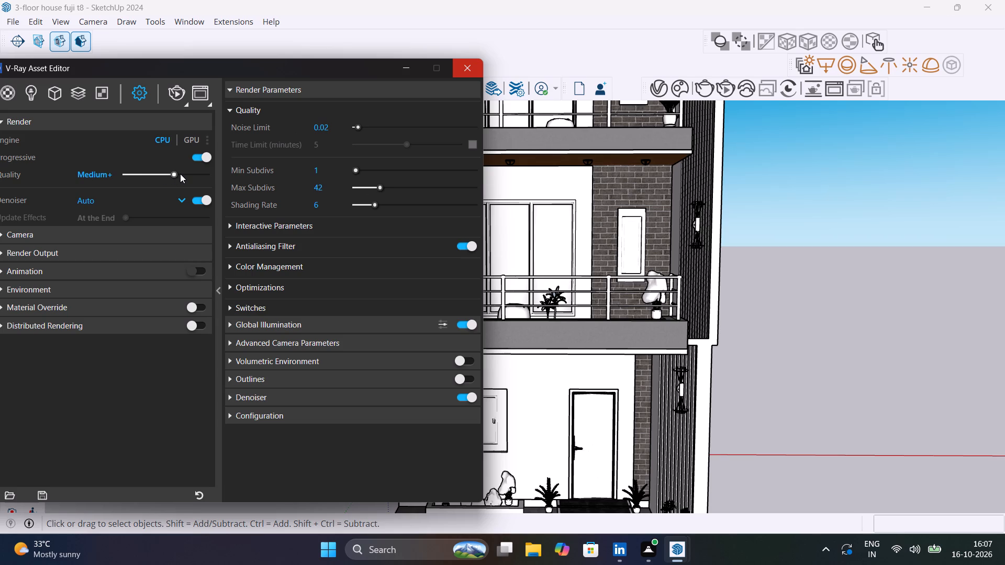
{"action": "left_click", "coordinate": [182, 175]}
Set the render output image width to 3080 with the 16:9 widescreen ratio and close the V-Ray Asset Editor.
{"action": "left_click", "coordinate": [223, 61]}
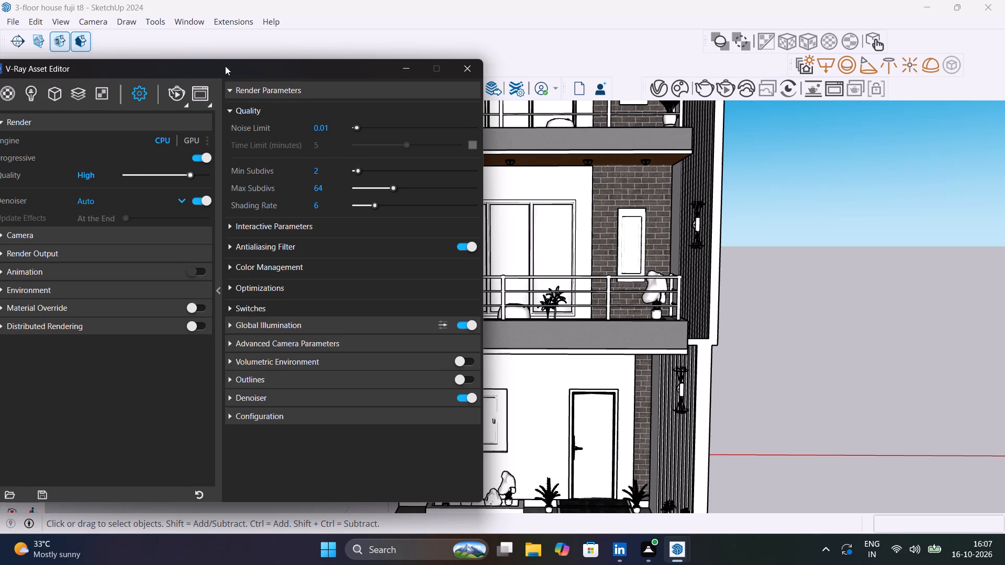
{"action": "left_click_drag", "start_coordinate": [228, 69], "coordinate": [508, 24]}
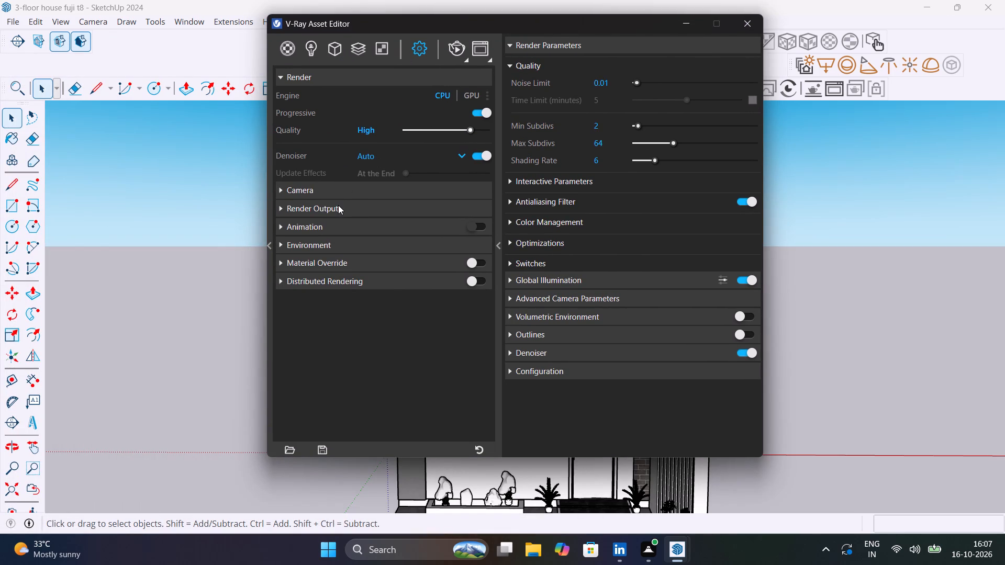
{"action": "left_click", "coordinate": [338, 205]}
{"action": "left_click_drag", "start_coordinate": [378, 244], "coordinate": [352, 247]}
{"action": "type", "text": "380"}
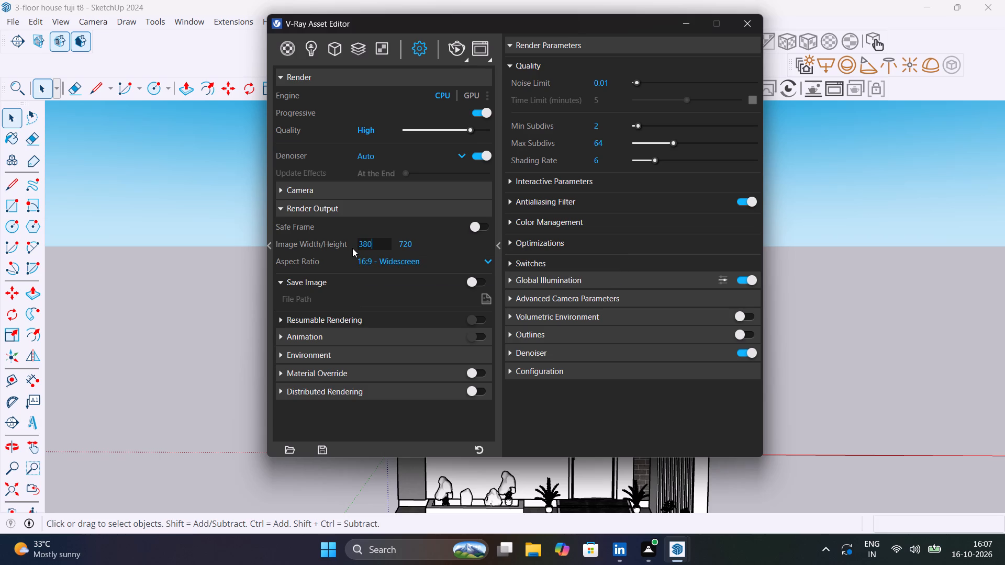
{"action": "key", "text": "BackSpace"}
{"action": "key", "text": "BackSpace"}
{"action": "type", "text": "080"}
{"action": "key", "text": "Return"}
{"action": "left_click", "coordinate": [823, 199]}
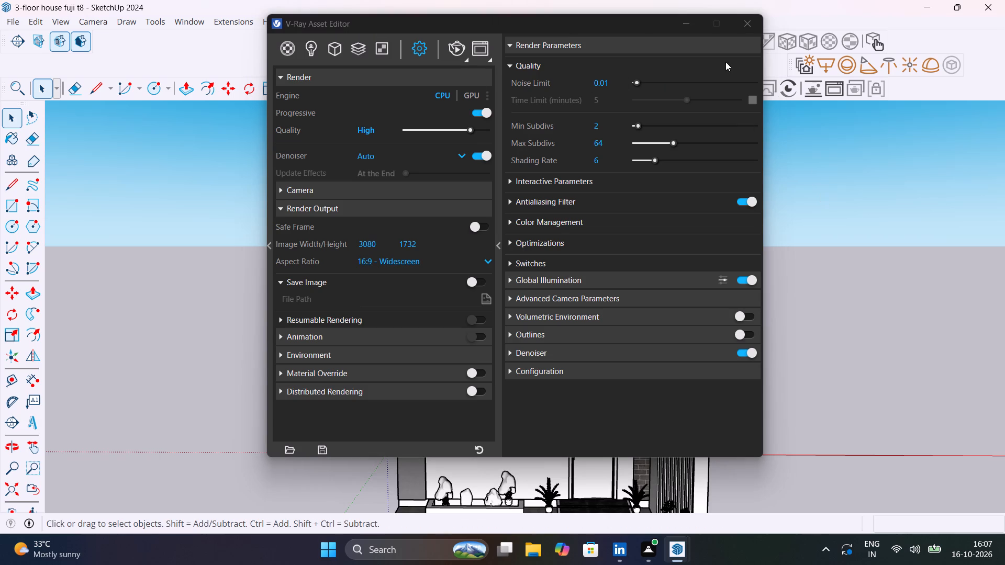
{"action": "left_click", "coordinate": [749, 19]}
Frame the whole three-floor front facade, start a V-Ray render of it and enlarge the house in the frame buffer.
{"action": "scroll", "coordinate": [633, 333], "scroll_direction": "down", "scroll_amount": 5}
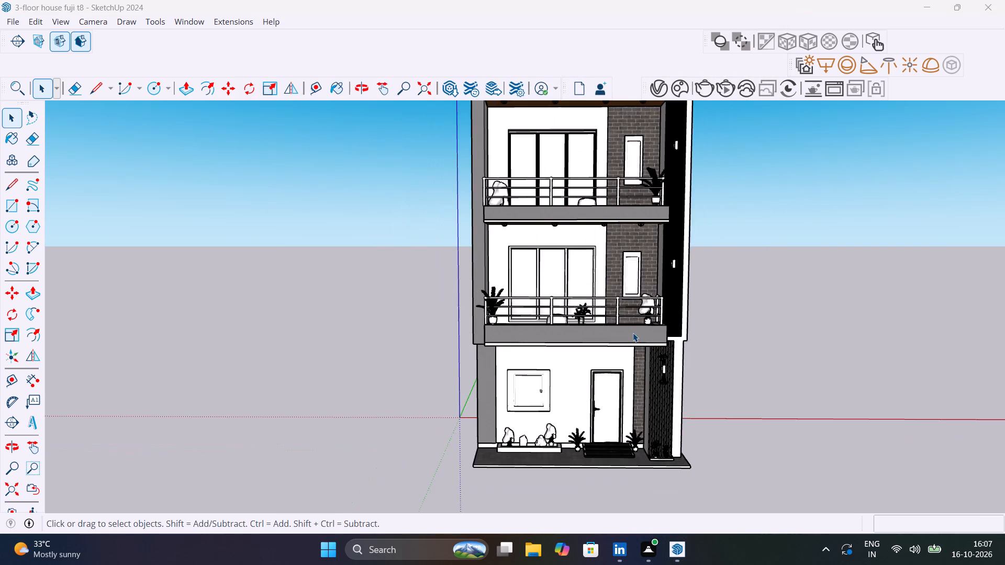
{"action": "scroll", "coordinate": [633, 333], "scroll_direction": "down", "scroll_amount": 2}
{"action": "middle_click_drag", "start_coordinate": [648, 341], "coordinate": [590, 372]}
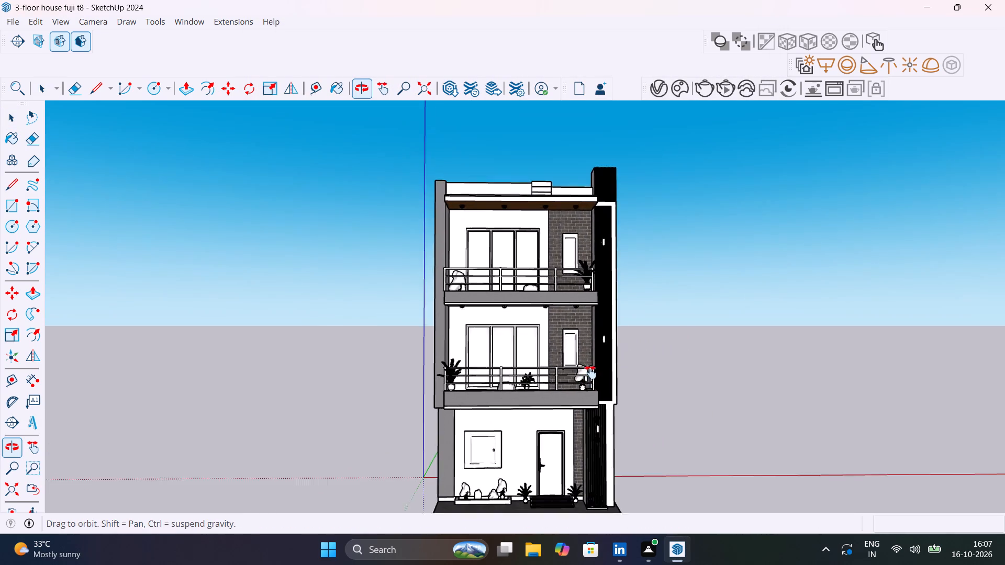
{"action": "middle_click_drag", "start_coordinate": [590, 372], "coordinate": [581, 358]}
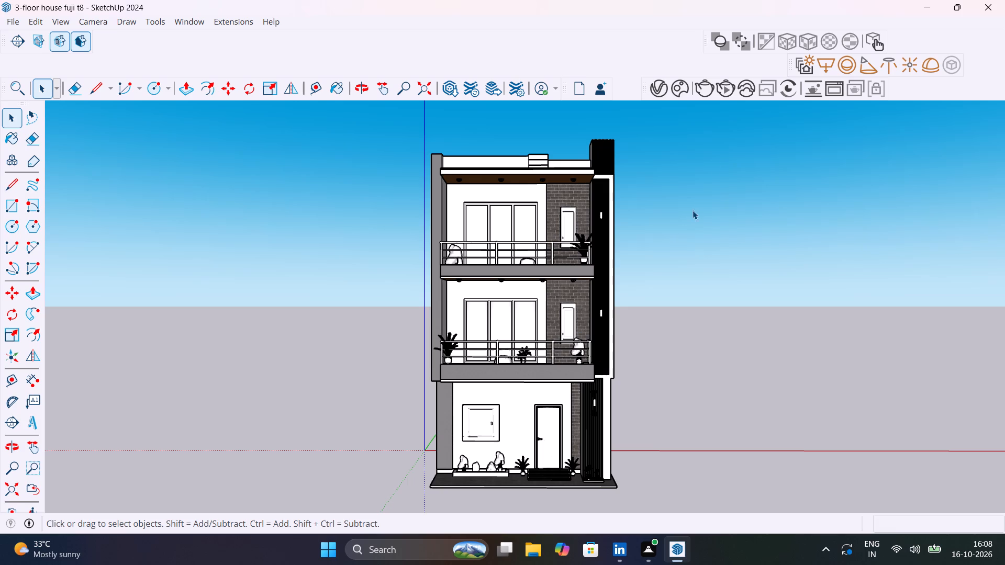
{"action": "left_click", "coordinate": [723, 83]}
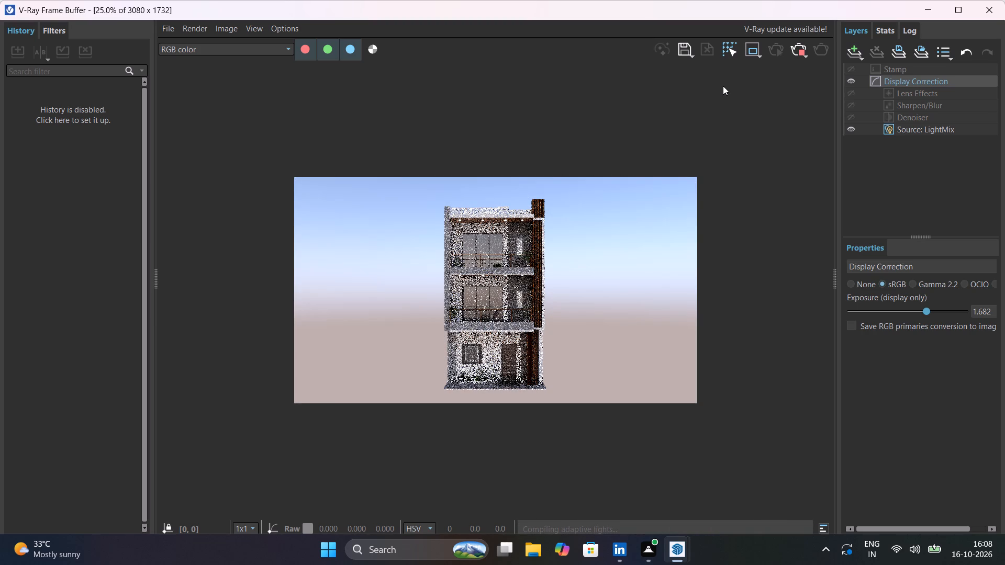
{"action": "scroll", "coordinate": [555, 355], "scroll_direction": "up", "scroll_amount": 1}
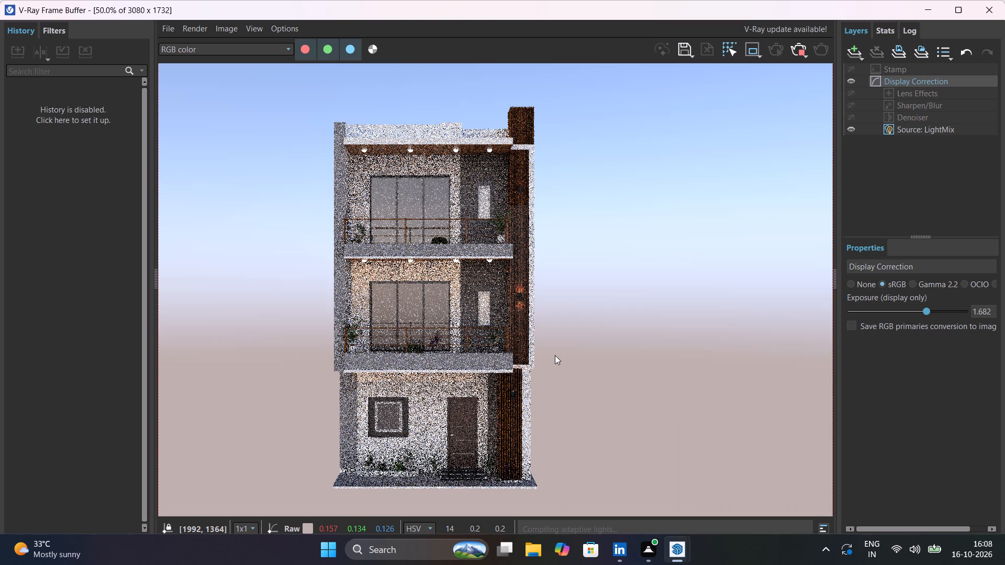
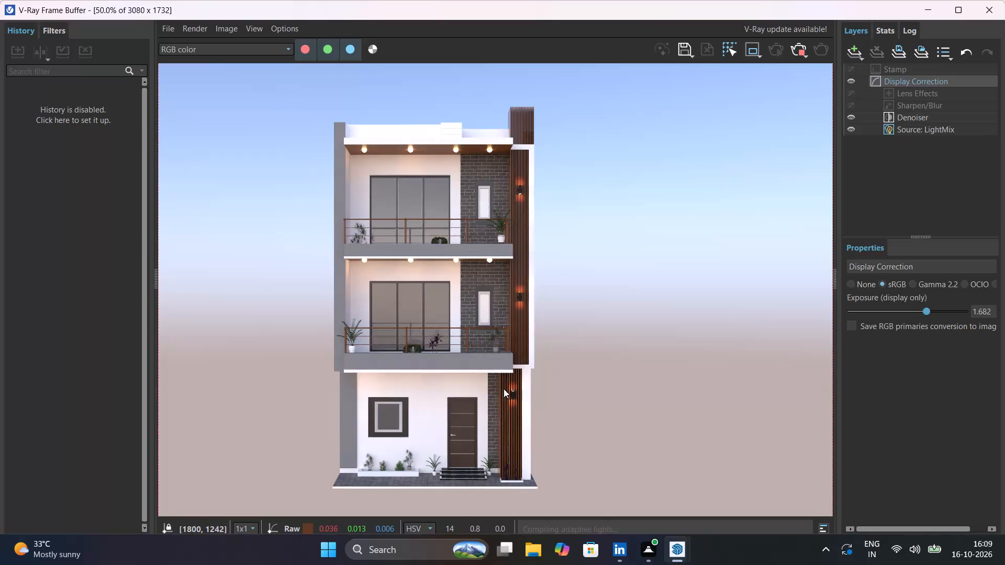
Inspect the in-progress facade render up close, checking the wall lights, middle floor, top balcony and roof parapet.
{"action": "scroll", "coordinate": [510, 408], "scroll_direction": "up", "scroll_amount": 1}
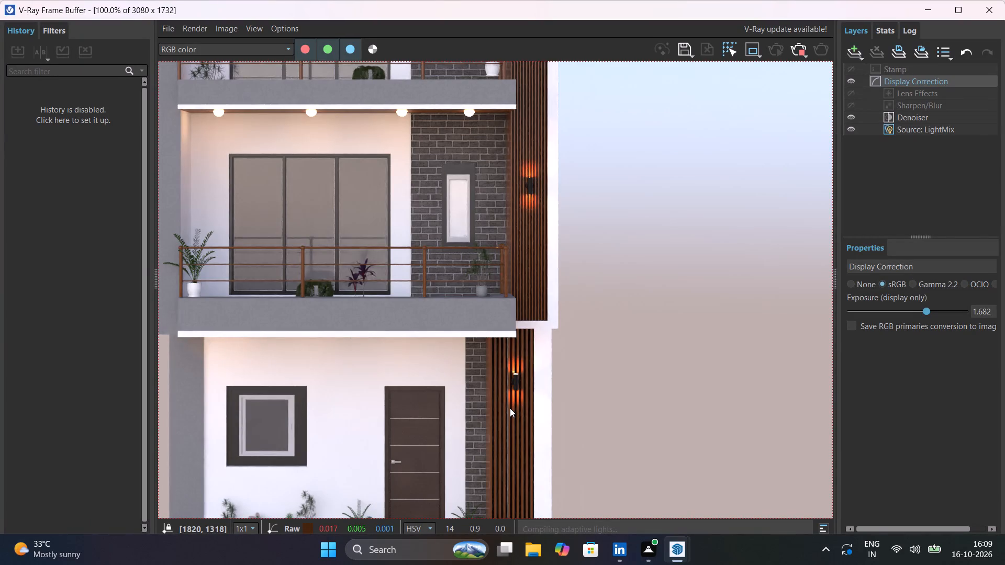
{"action": "scroll", "coordinate": [510, 408], "scroll_direction": "up", "scroll_amount": 1}
{"action": "scroll", "coordinate": [510, 408], "scroll_direction": "down", "scroll_amount": 2}
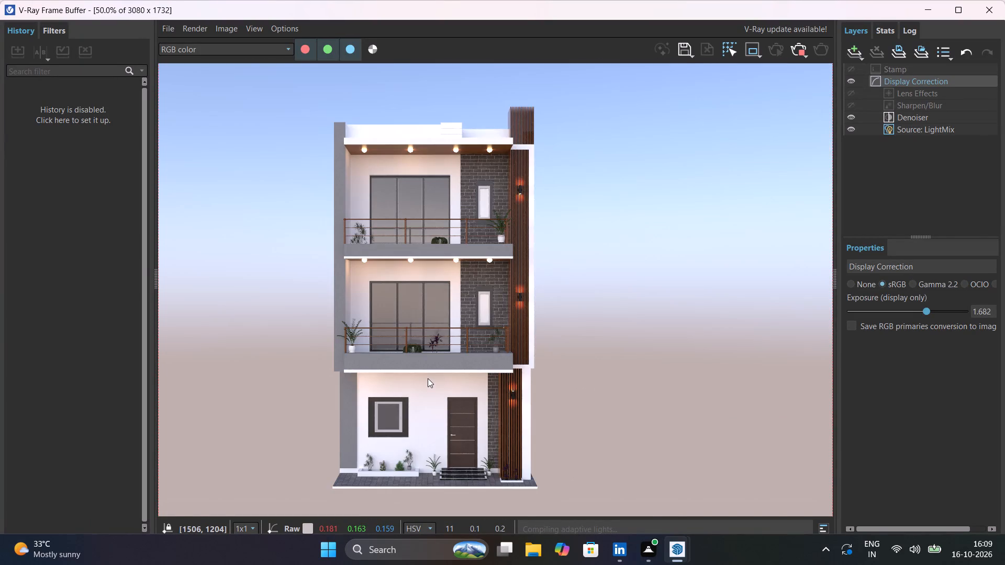
{"action": "scroll", "coordinate": [428, 378], "scroll_direction": "up", "scroll_amount": 1}
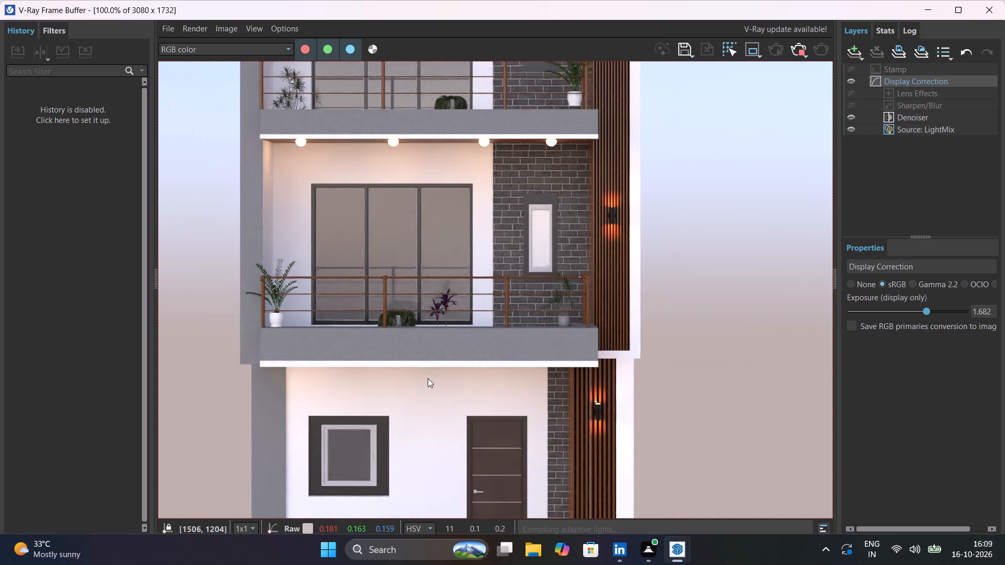
{"action": "scroll", "coordinate": [428, 378], "scroll_direction": "down", "scroll_amount": 1}
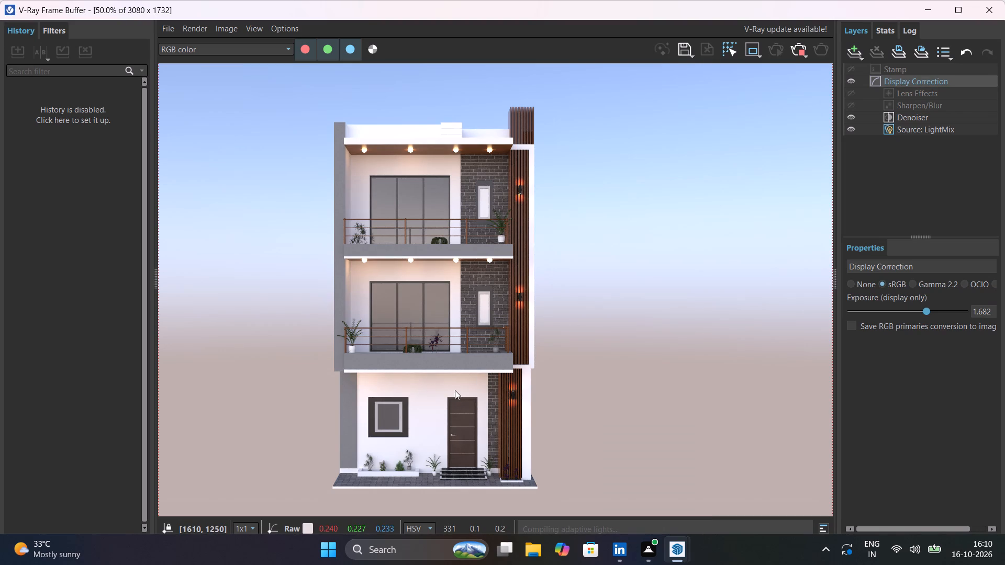
{"action": "scroll", "coordinate": [487, 211], "scroll_direction": "up", "scroll_amount": 2}
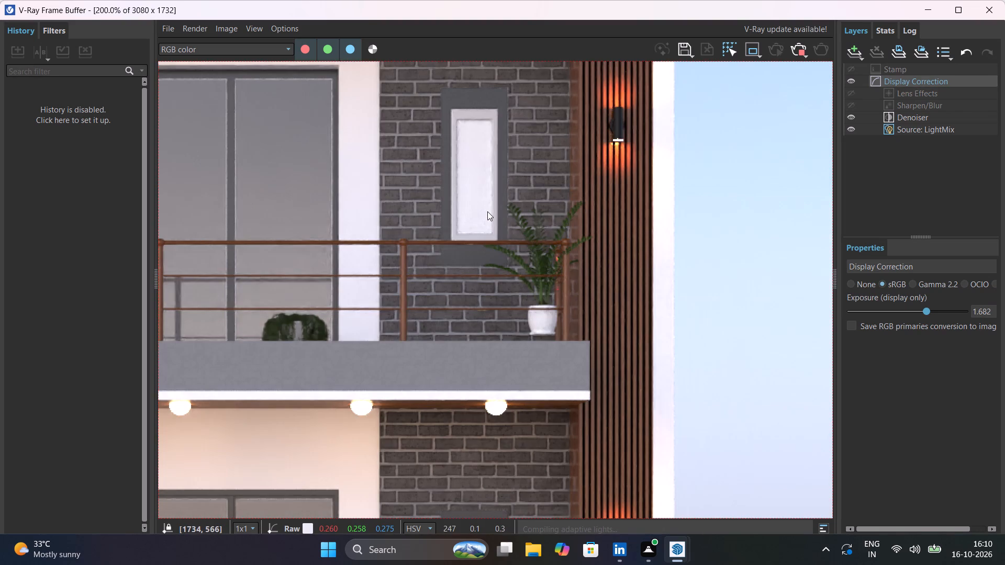
{"action": "scroll", "coordinate": [499, 253], "scroll_direction": "down", "scroll_amount": 1}
{"action": "middle_click_drag", "start_coordinate": [493, 250], "coordinate": [546, 320]}
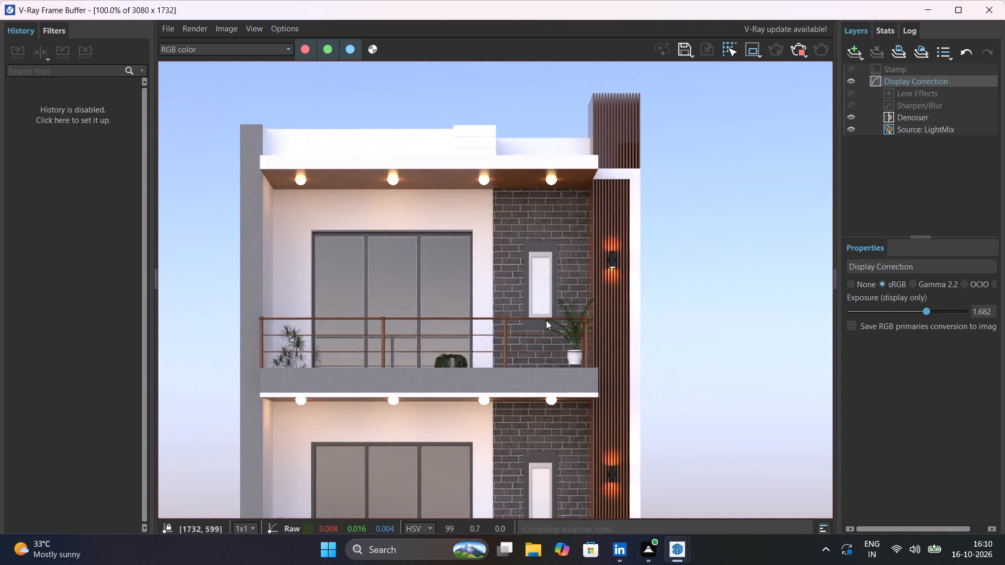
{"action": "middle_click_drag", "start_coordinate": [546, 320], "coordinate": [594, 373]}
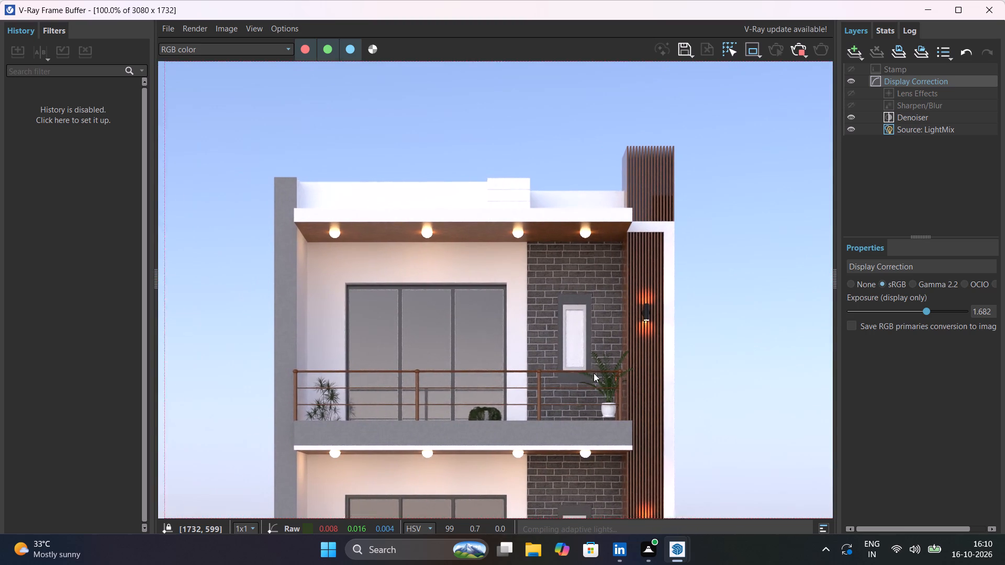
{"action": "middle_click_drag", "start_coordinate": [594, 373], "coordinate": [548, 308]}
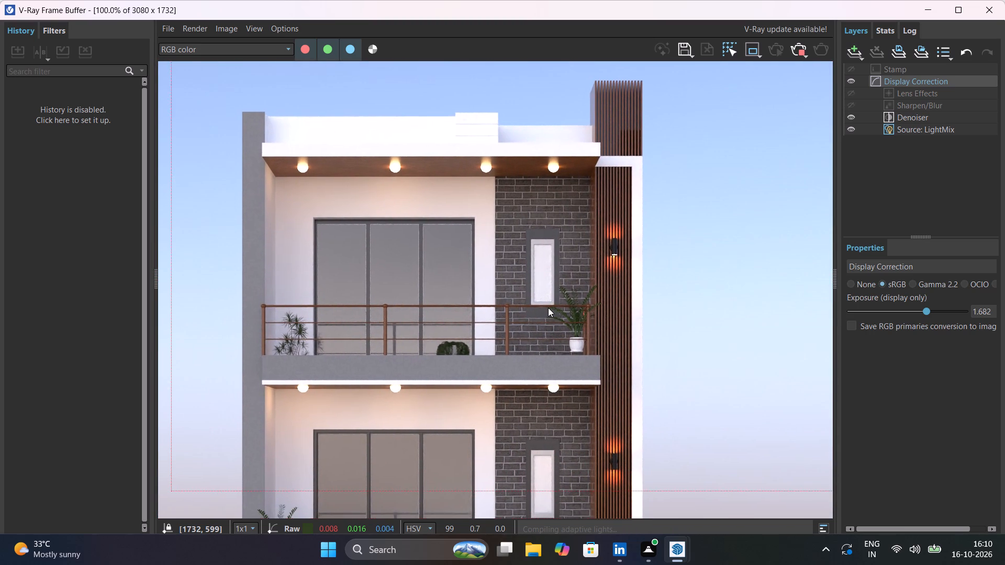
{"action": "middle_click_drag", "start_coordinate": [548, 308], "coordinate": [547, 335]}
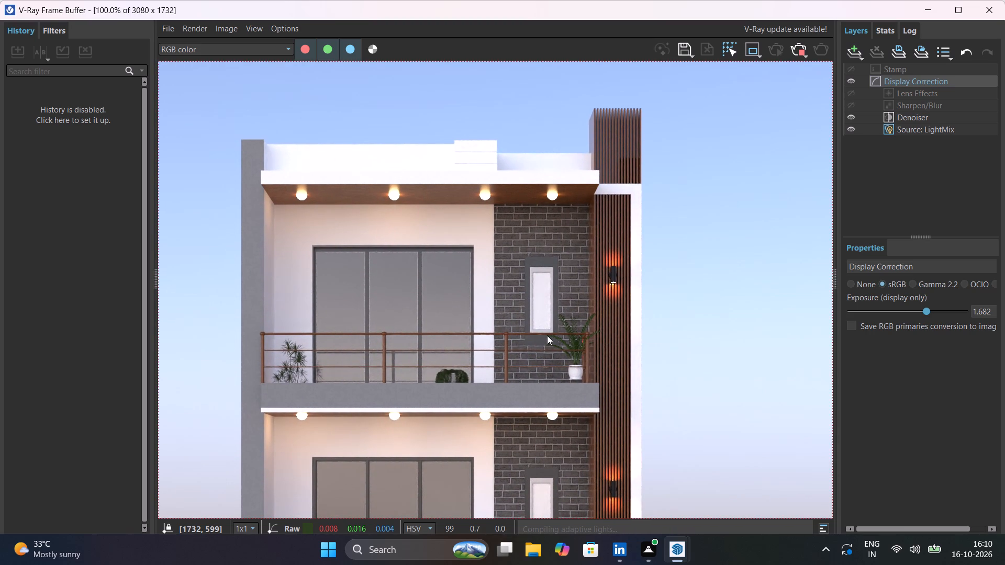
{"action": "middle_click_drag", "start_coordinate": [547, 335], "coordinate": [546, 306]}
{"action": "scroll", "coordinate": [546, 308], "scroll_direction": "down", "scroll_amount": 1}
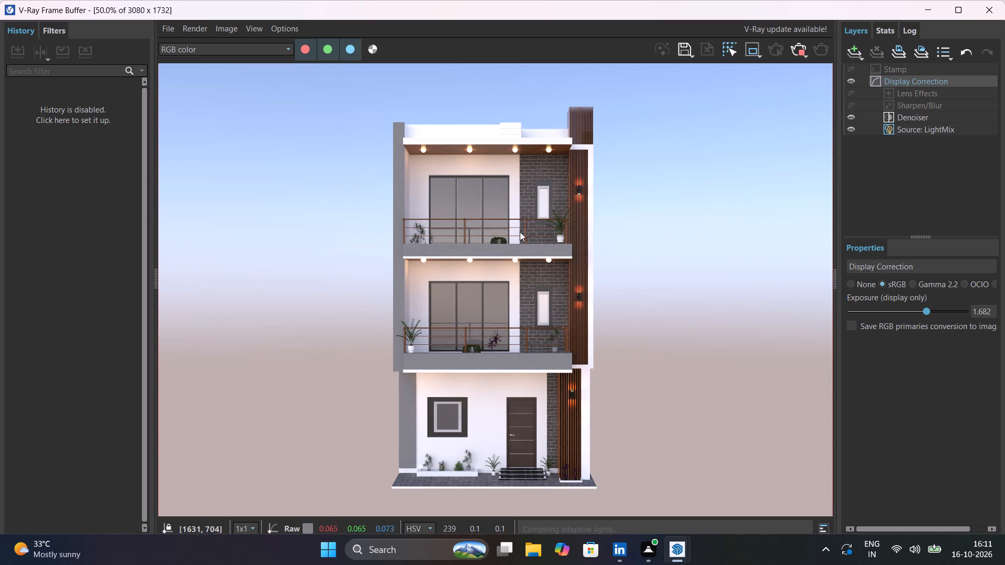
Examine the render's top balcony railing and brickwork, the ground-floor entrance with planters, and the first-floor balcony edge.
{"action": "scroll", "coordinate": [537, 214], "scroll_direction": "up", "scroll_amount": 3}
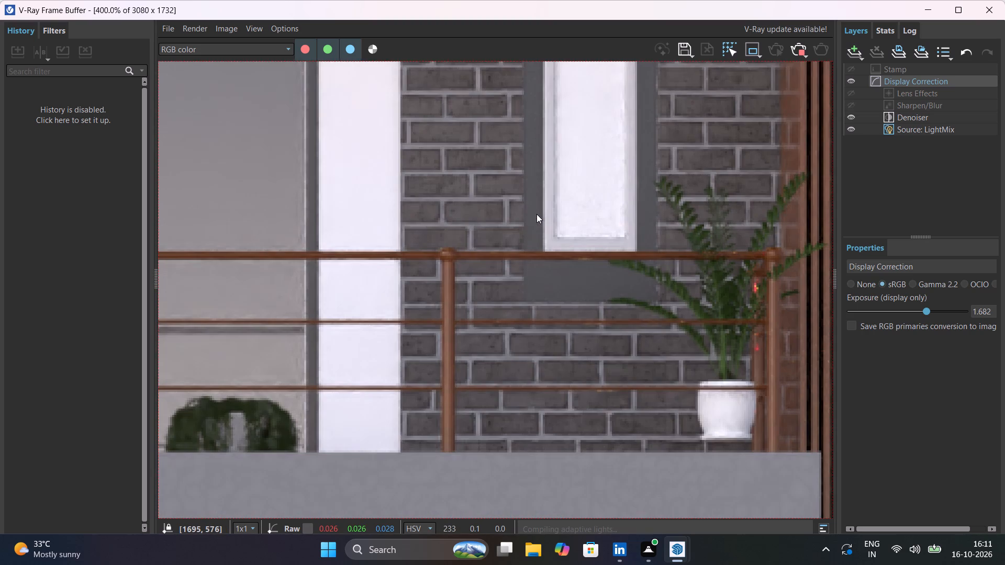
{"action": "scroll", "coordinate": [537, 214], "scroll_direction": "down", "scroll_amount": 2}
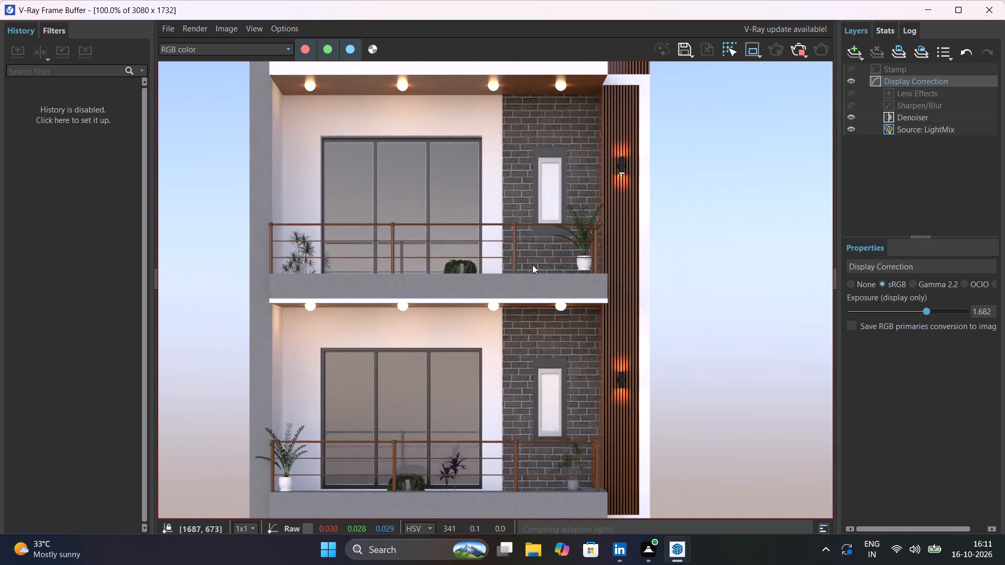
{"action": "scroll", "coordinate": [532, 265], "scroll_direction": "down", "scroll_amount": 1}
{"action": "scroll", "coordinate": [508, 459], "scroll_direction": "up", "scroll_amount": 1}
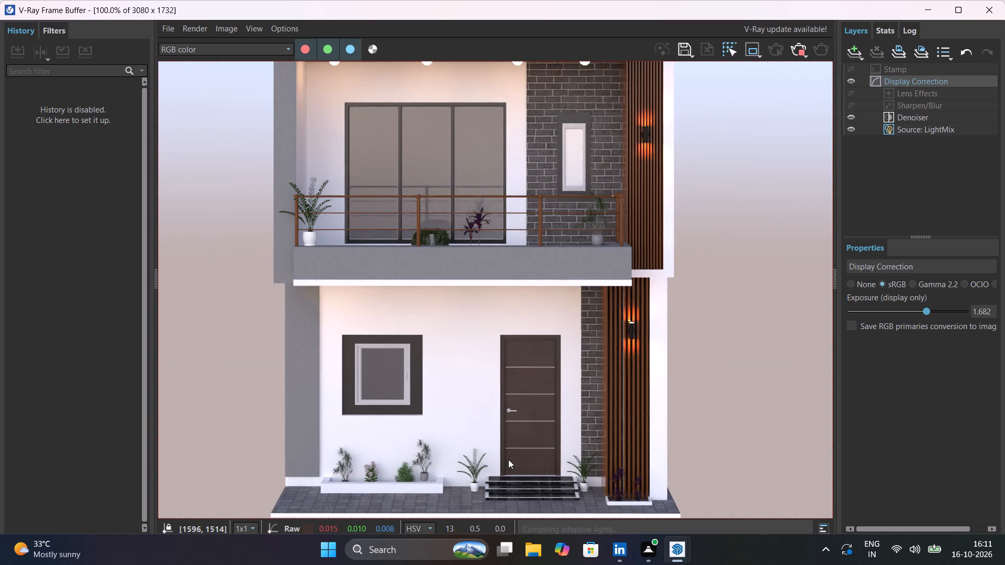
{"action": "scroll", "coordinate": [508, 459], "scroll_direction": "down", "scroll_amount": 1}
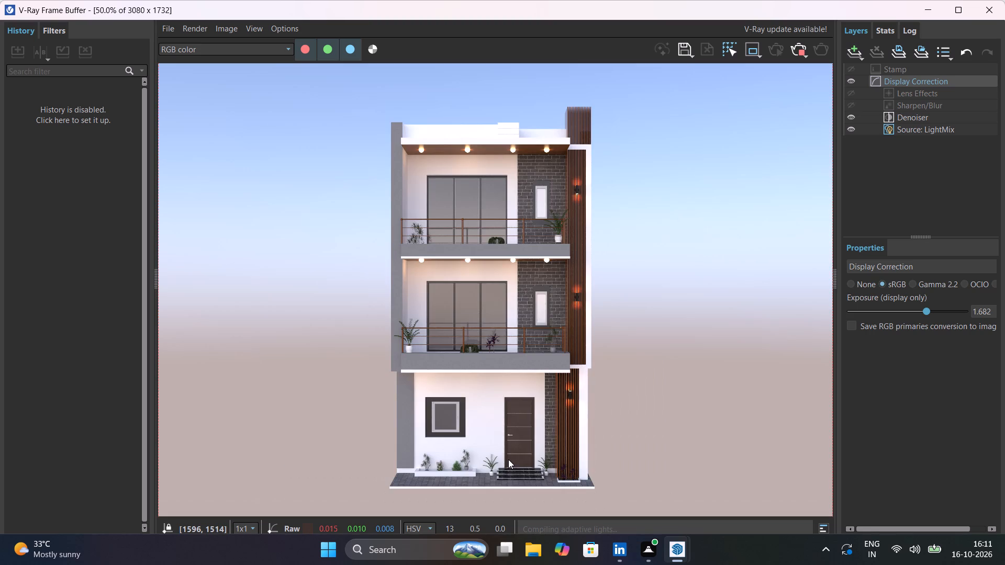
{"action": "scroll", "coordinate": [508, 459], "scroll_direction": "up", "scroll_amount": 1}
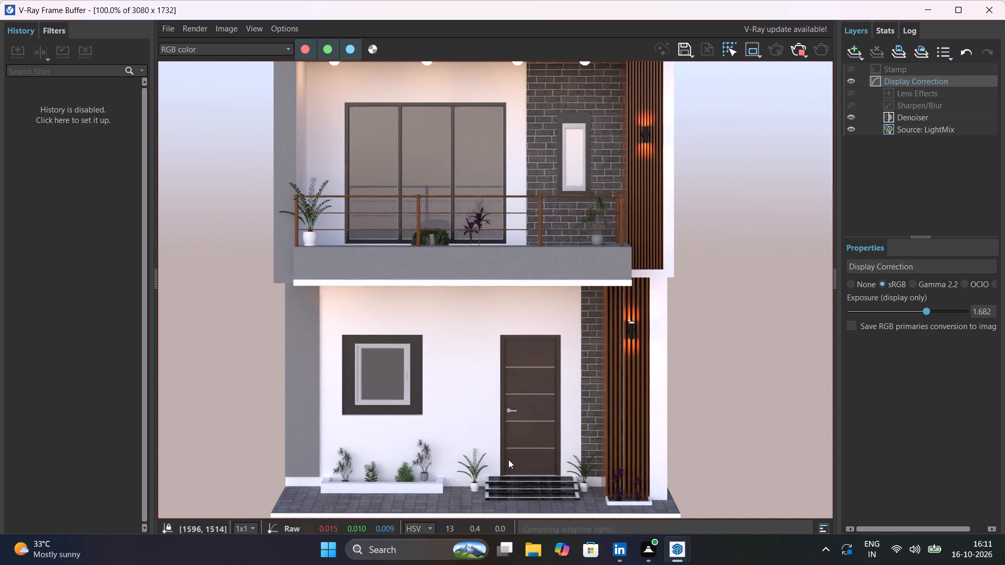
{"action": "scroll", "coordinate": [508, 459], "scroll_direction": "down", "scroll_amount": 1}
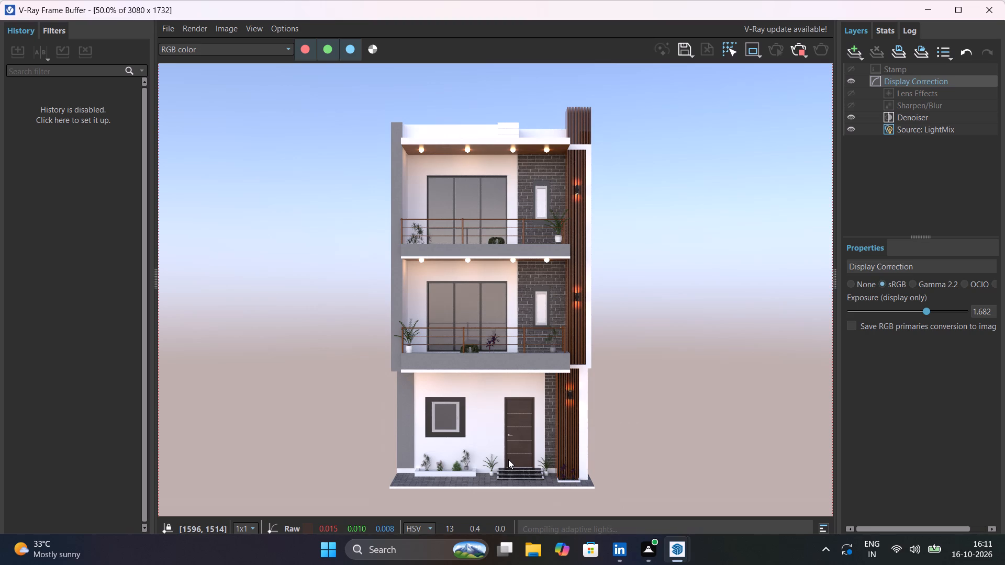
{"action": "scroll", "coordinate": [411, 369], "scroll_direction": "up", "scroll_amount": 3}
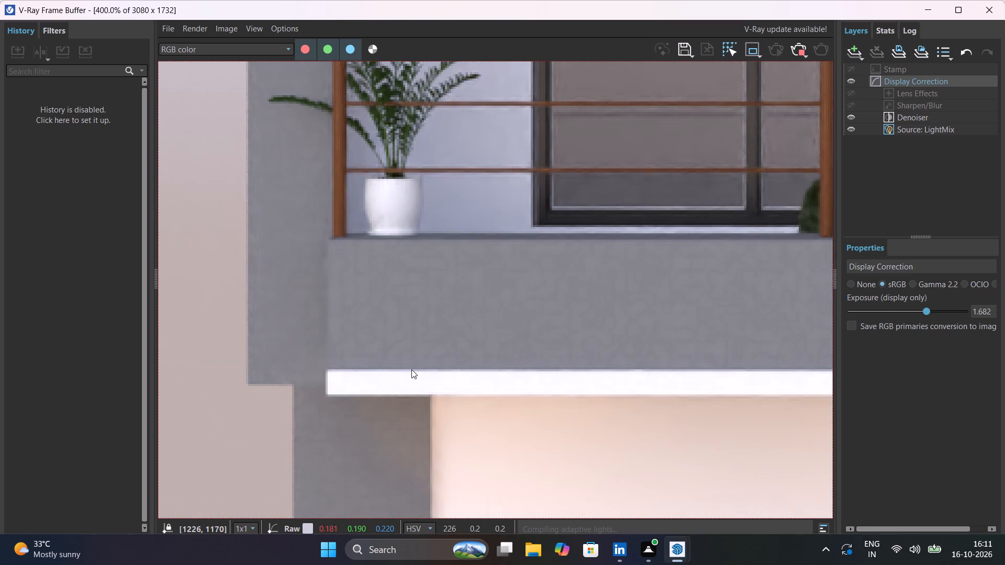
{"action": "scroll", "coordinate": [411, 369], "scroll_direction": "down", "scroll_amount": 2}
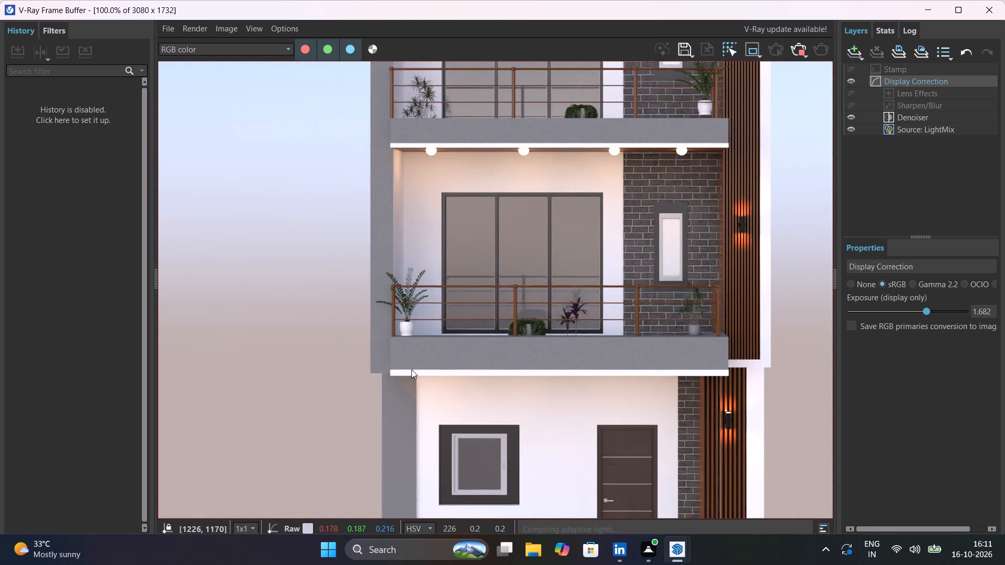
{"action": "scroll", "coordinate": [411, 369], "scroll_direction": "down", "scroll_amount": 1}
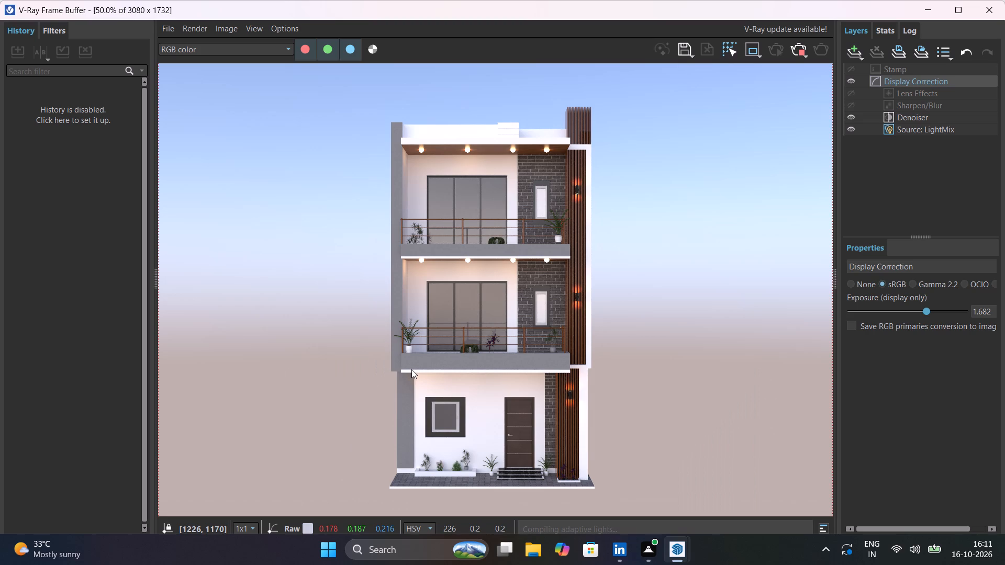
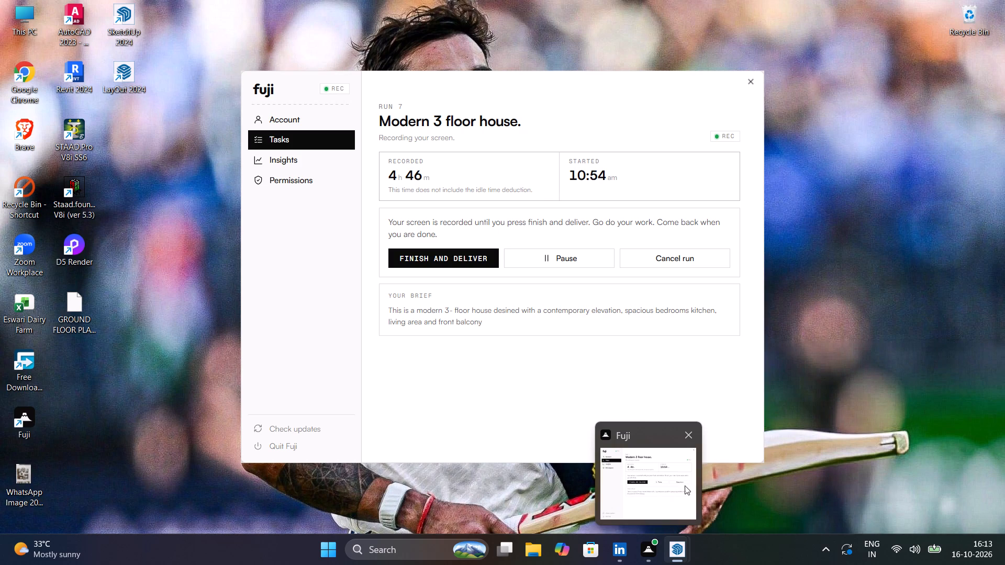
Examine the facade render at the brick wall and wall light, as a whole, and around the lower two floors.
{"action": "scroll", "coordinate": [561, 281], "scroll_direction": "up", "scroll_amount": 2}
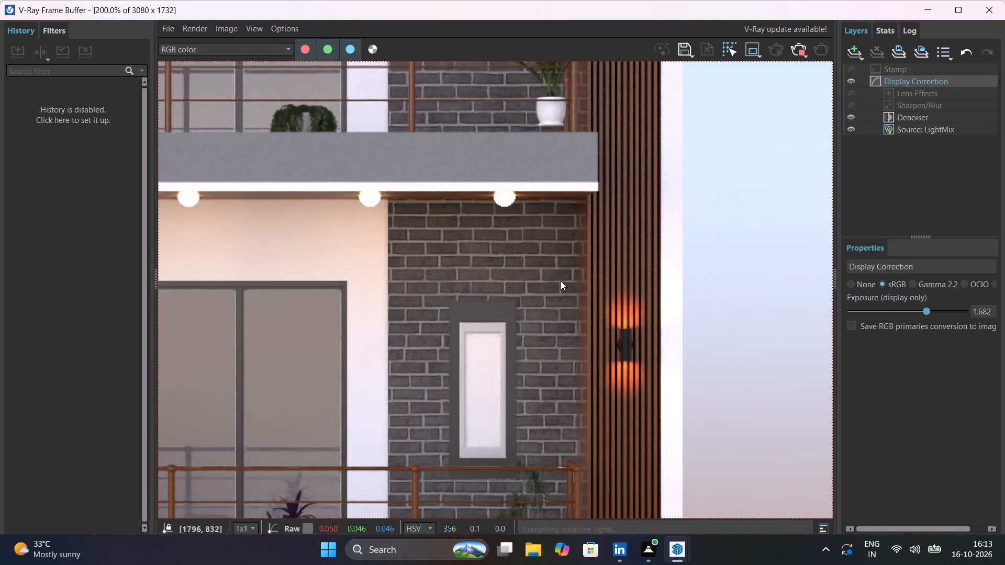
{"action": "scroll", "coordinate": [561, 281], "scroll_direction": "down", "scroll_amount": 2}
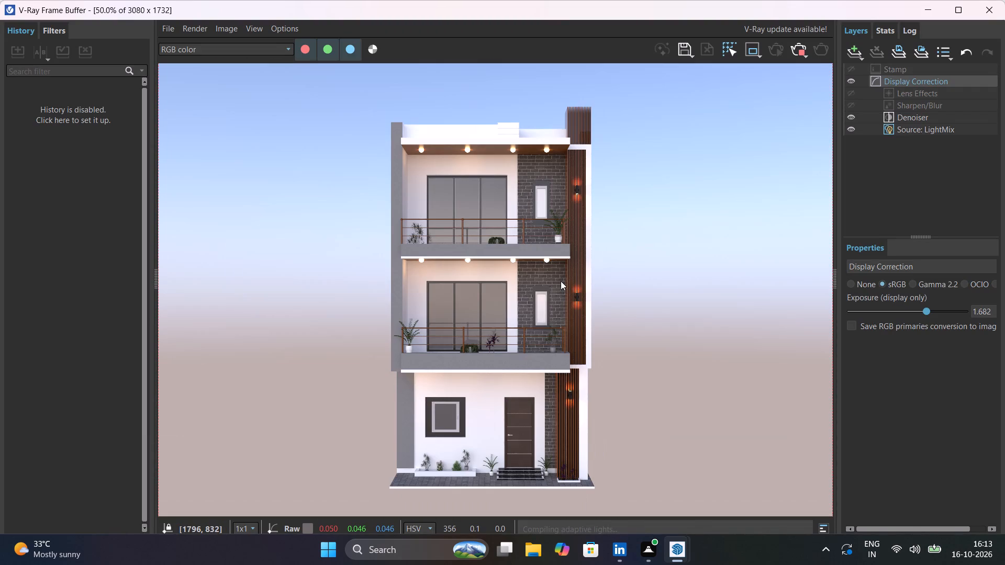
{"action": "scroll", "coordinate": [442, 433], "scroll_direction": "up", "scroll_amount": 1}
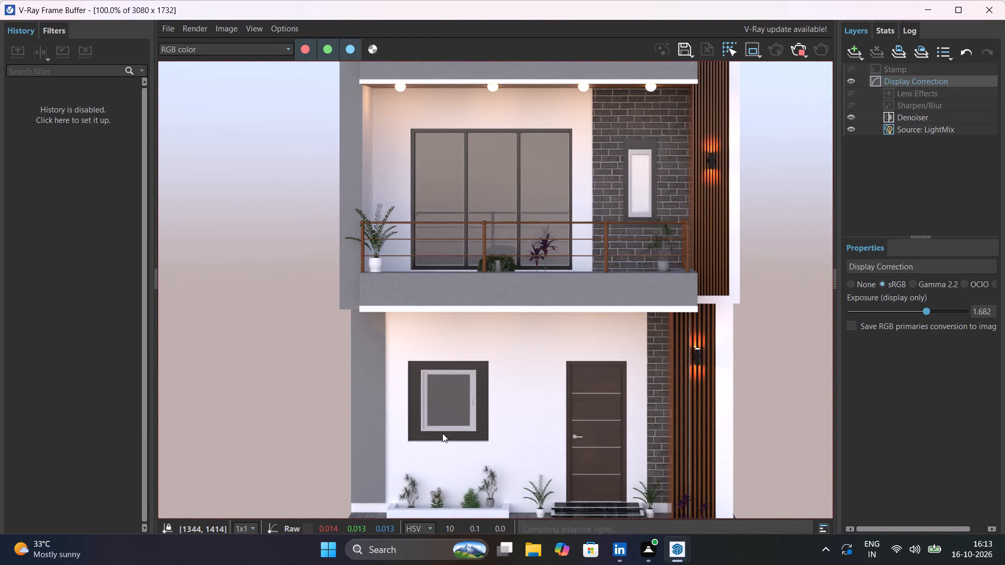
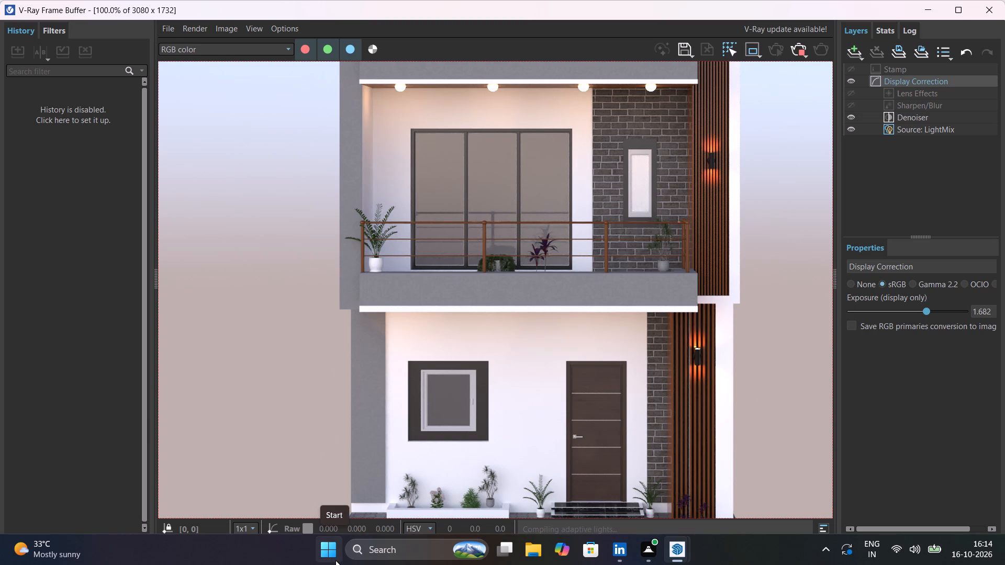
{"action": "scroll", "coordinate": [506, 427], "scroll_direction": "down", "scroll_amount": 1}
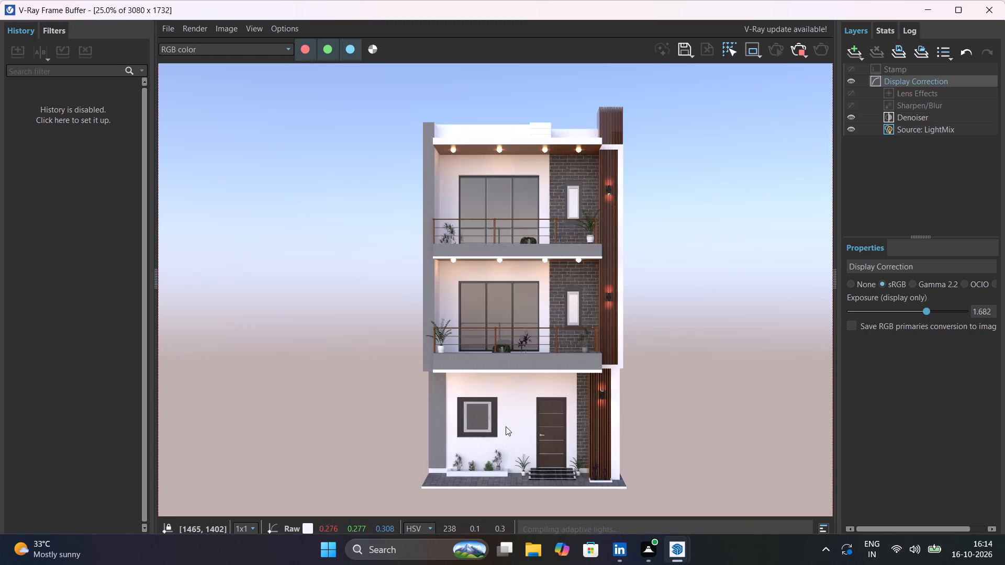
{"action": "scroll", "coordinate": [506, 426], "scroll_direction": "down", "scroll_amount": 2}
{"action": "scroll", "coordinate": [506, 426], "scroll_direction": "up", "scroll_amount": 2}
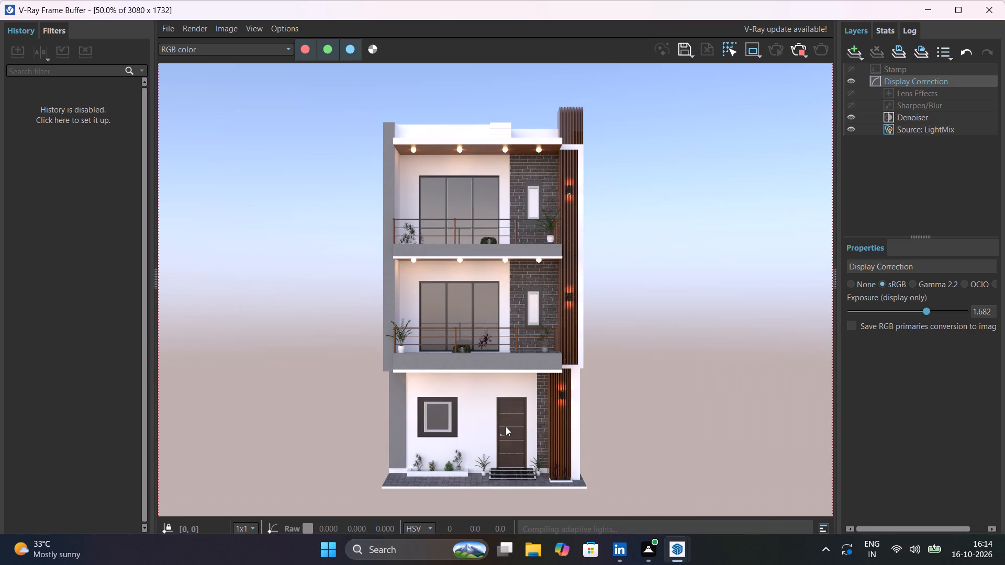
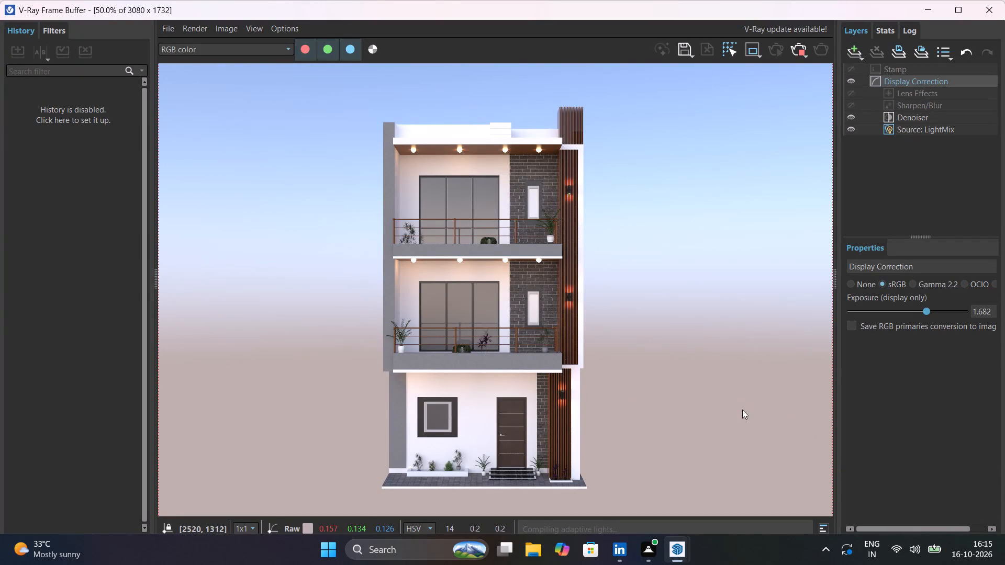
Examine the rendered front facade up close, from the balconies to the ground-floor entrance.
{"action": "scroll", "coordinate": [517, 376], "scroll_direction": "up", "scroll_amount": 3}
{"action": "scroll", "coordinate": [524, 394], "scroll_direction": "down", "scroll_amount": 2}
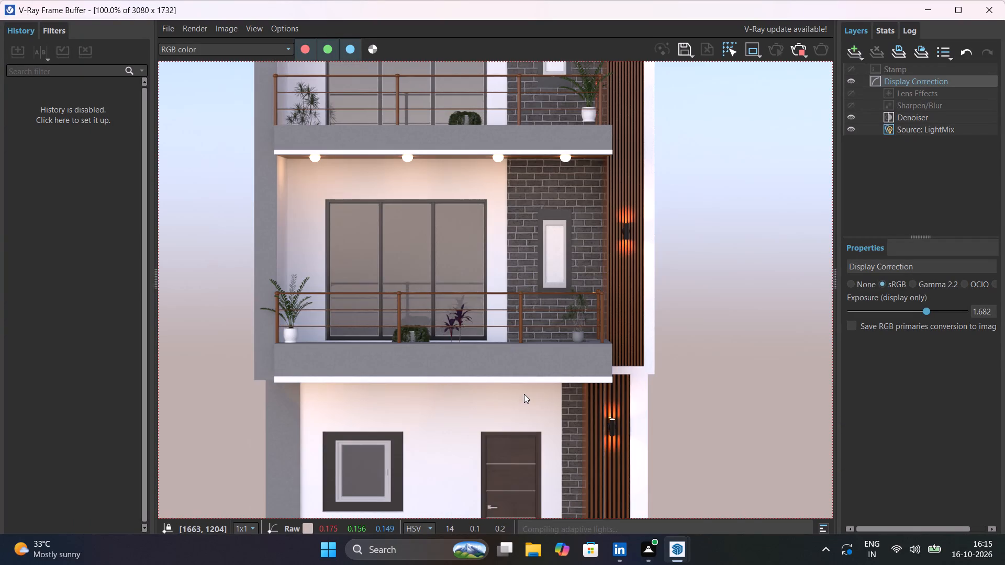
{"action": "middle_click_drag", "start_coordinate": [594, 432], "coordinate": [689, 235]}
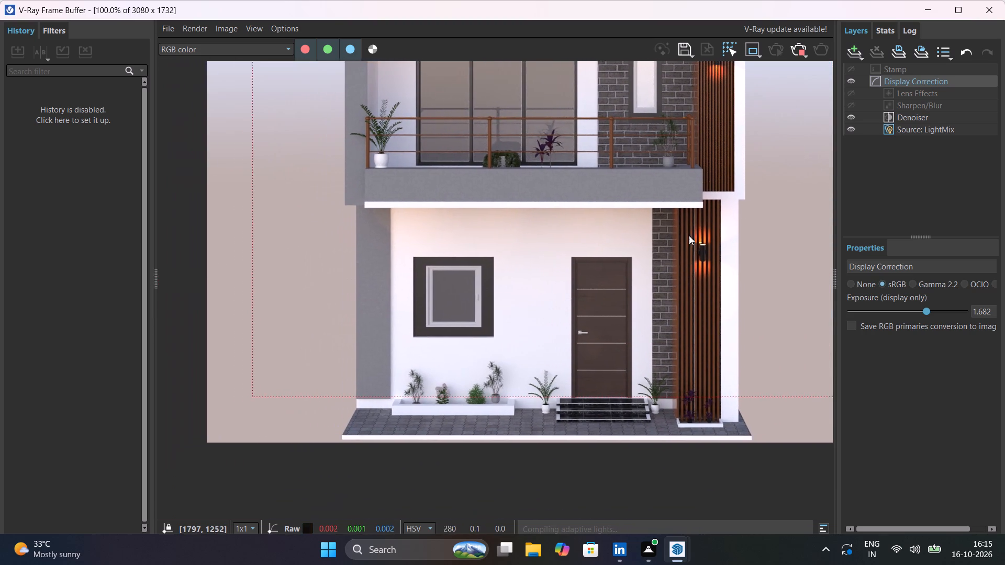
{"action": "middle_click_drag", "start_coordinate": [689, 235], "coordinate": [644, 287]}
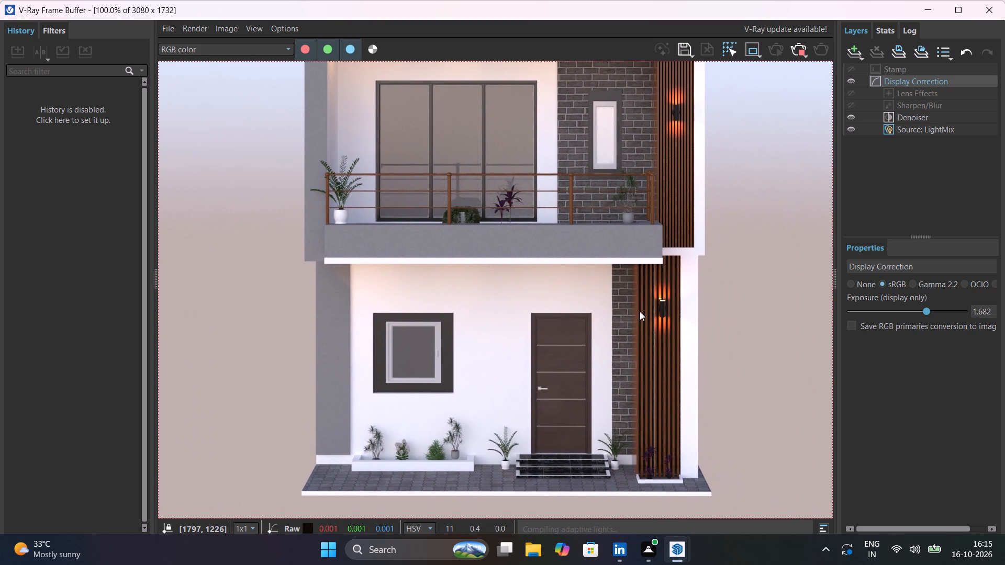
{"action": "scroll", "coordinate": [636, 335], "scroll_direction": "down", "scroll_amount": 1}
{"action": "middle_click_drag", "start_coordinate": [631, 379], "coordinate": [631, 404]}
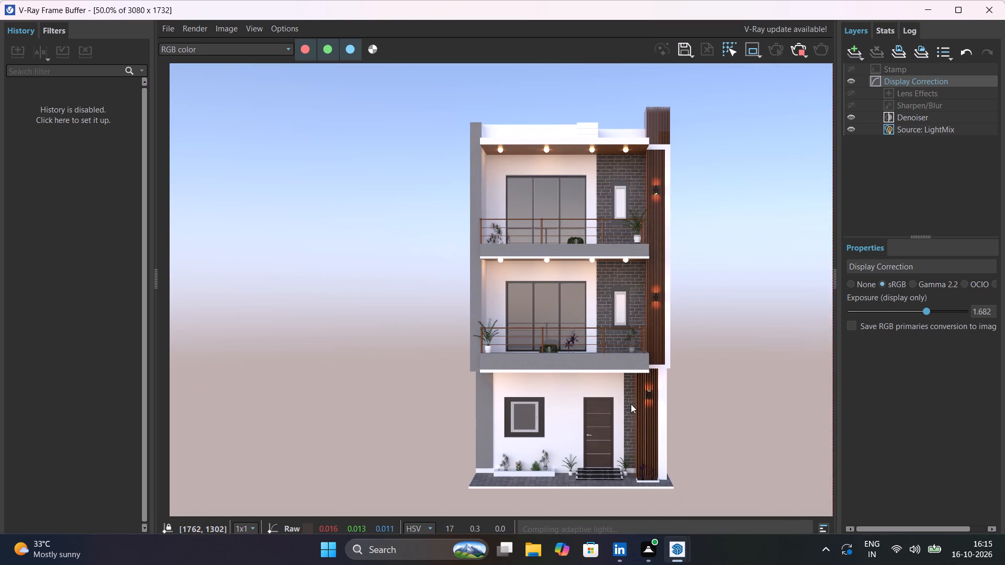
{"action": "middle_click_drag", "start_coordinate": [631, 404], "coordinate": [601, 402]}
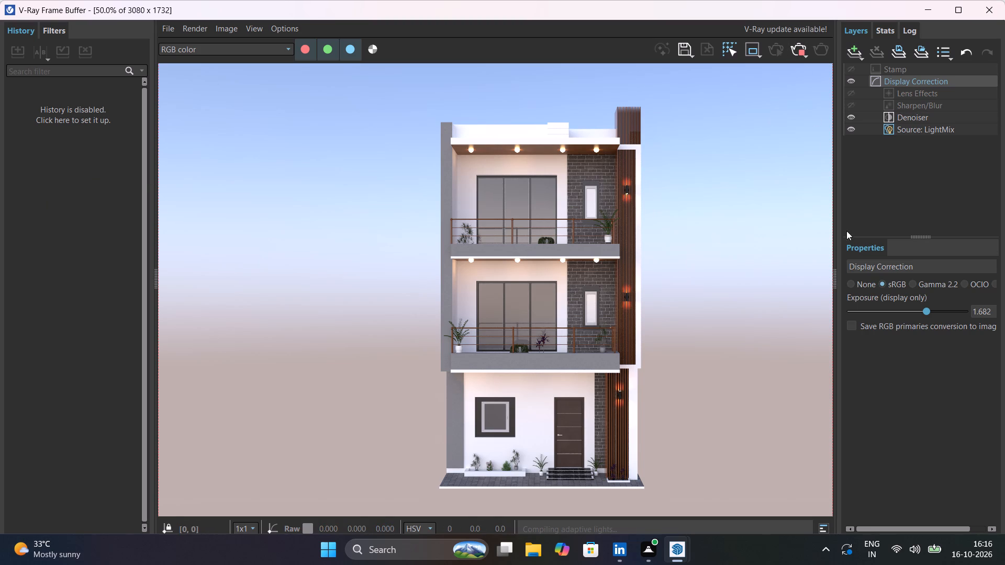
Try several display exposure levels on the render and settle on 1.820.
{"action": "left_click", "coordinate": [937, 313]}
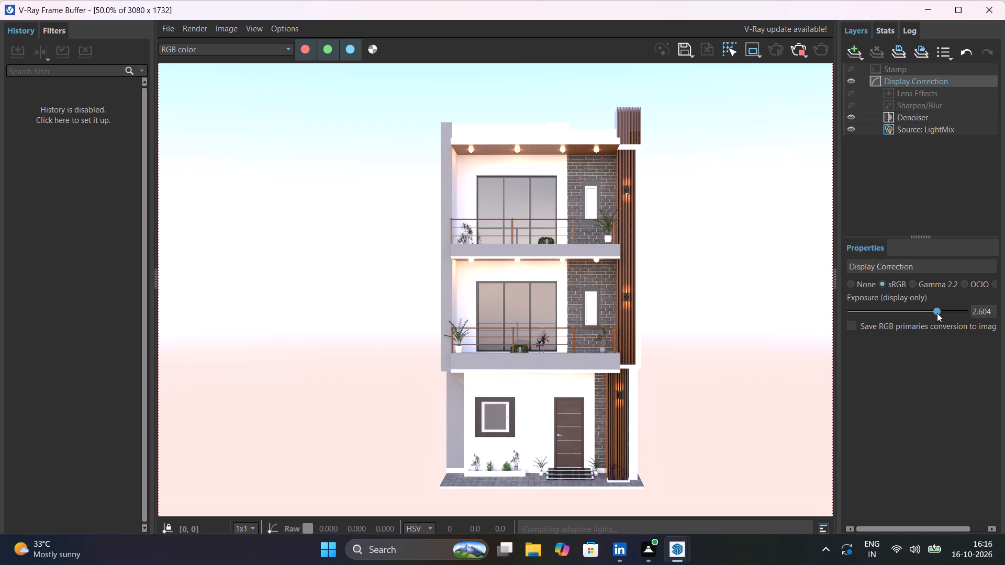
{"action": "left_click", "coordinate": [924, 310]}
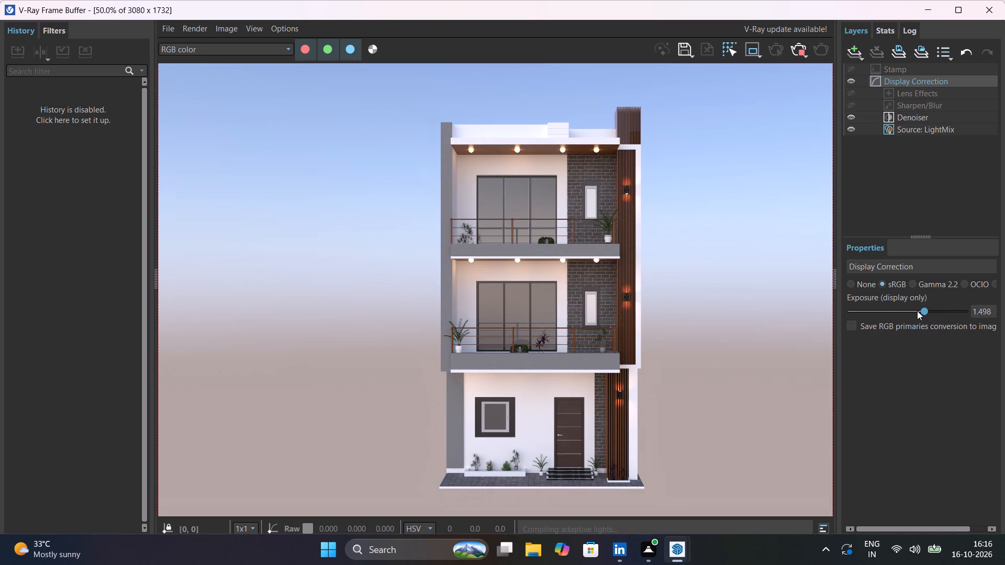
{"action": "left_click", "coordinate": [917, 311]}
{"action": "left_click", "coordinate": [861, 310]}
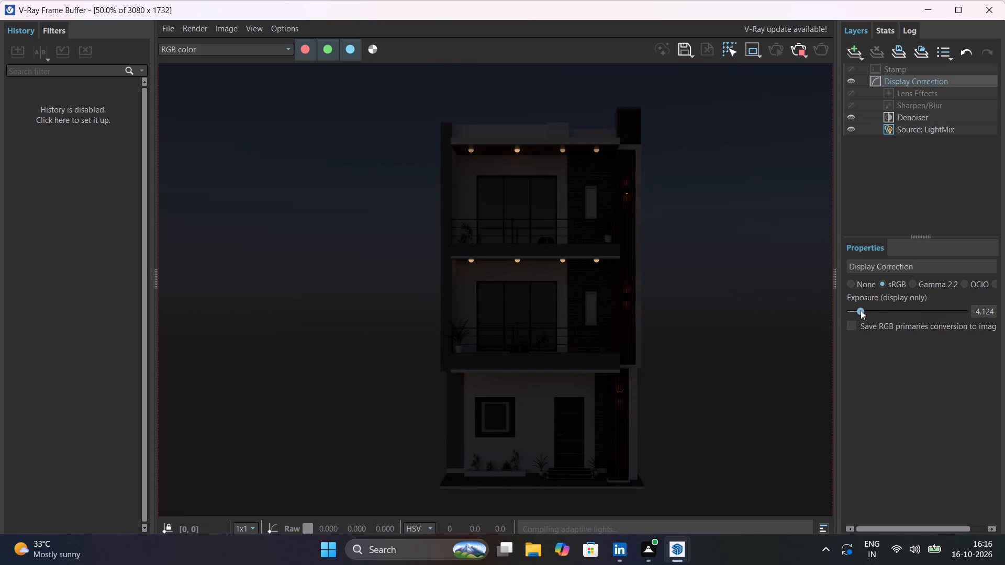
{"action": "left_click", "coordinate": [889, 310]}
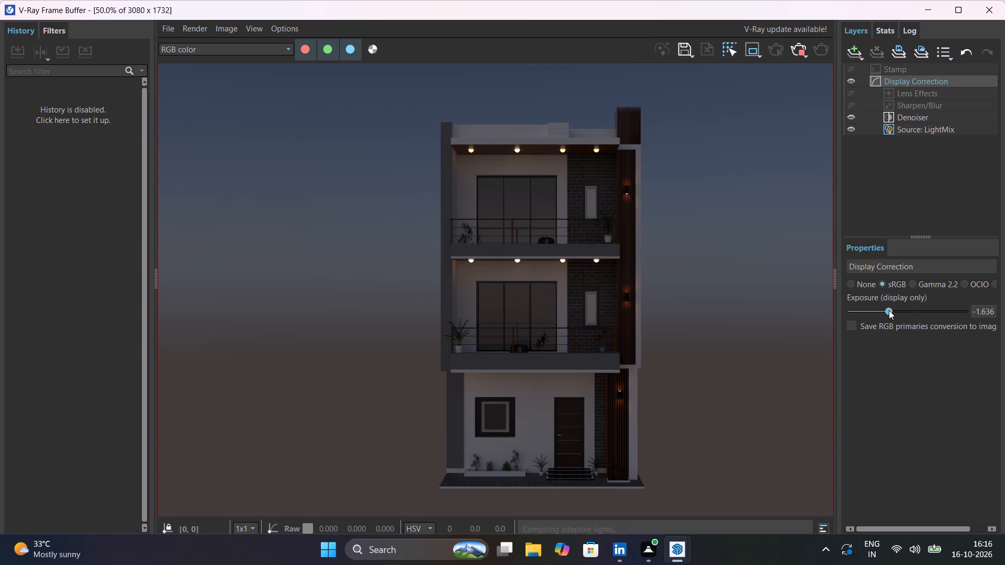
{"action": "left_click", "coordinate": [913, 313]}
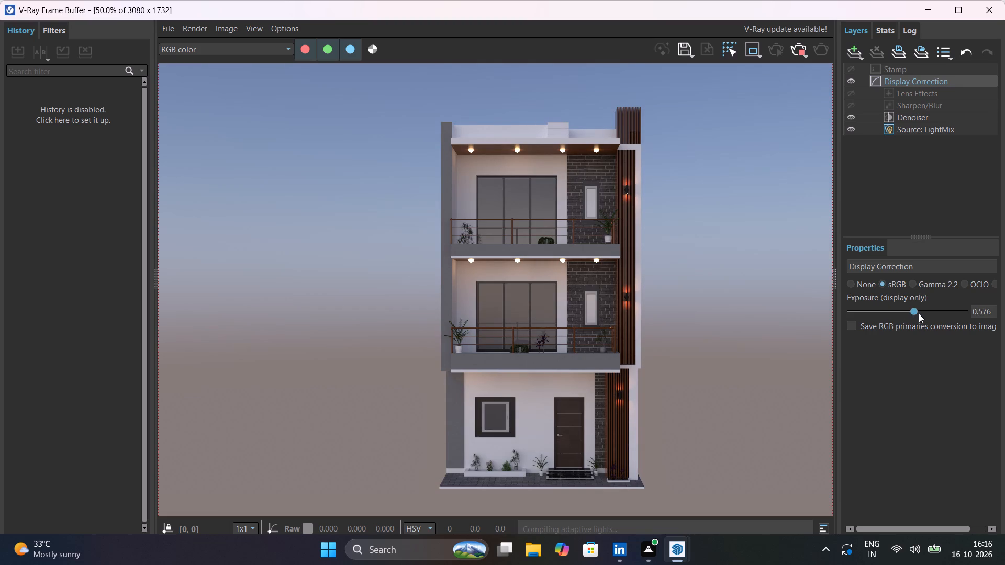
{"action": "left_click", "coordinate": [928, 312]}
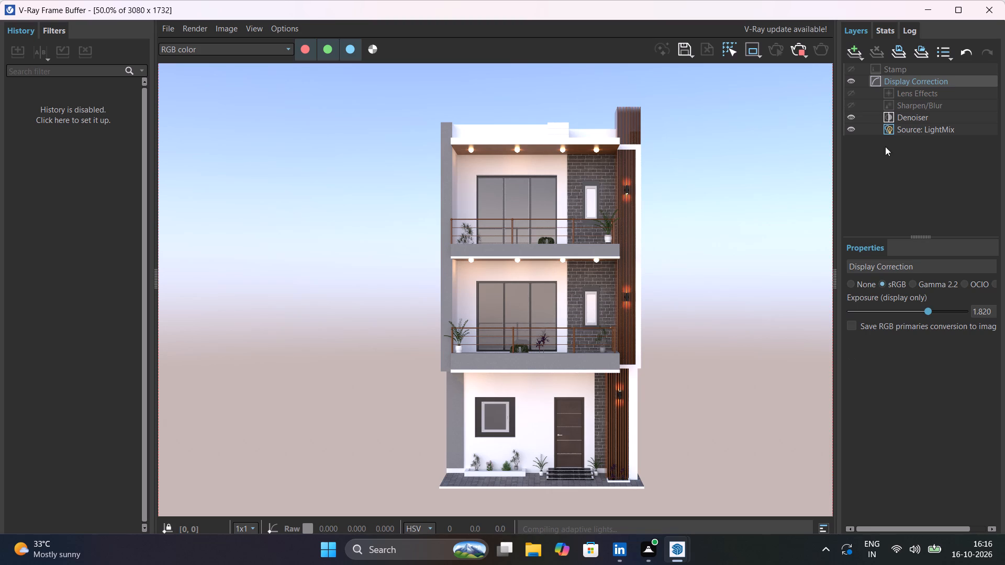
Stop the running render and close the frame buffer to return to the model.
{"action": "left_click", "coordinate": [803, 47]}
{"action": "left_click", "coordinate": [991, 15]}
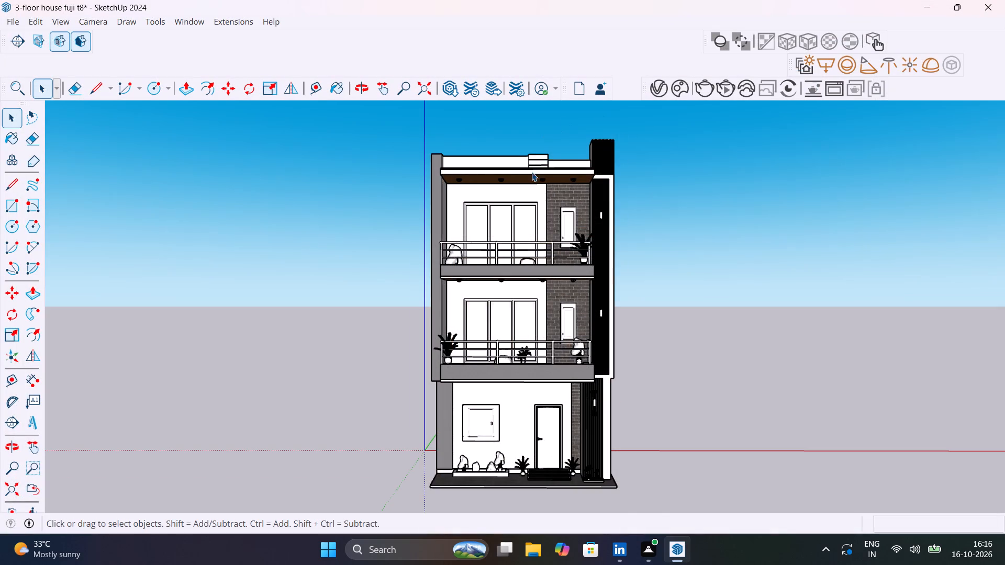
Lower the sphere light nearest the grey side wall, under the first-floor balcony's wooden soffit, by about 2".
{"action": "scroll", "coordinate": [532, 172], "scroll_direction": "up", "scroll_amount": 5}
{"action": "middle_click_drag", "start_coordinate": [556, 171], "coordinate": [631, 125]}
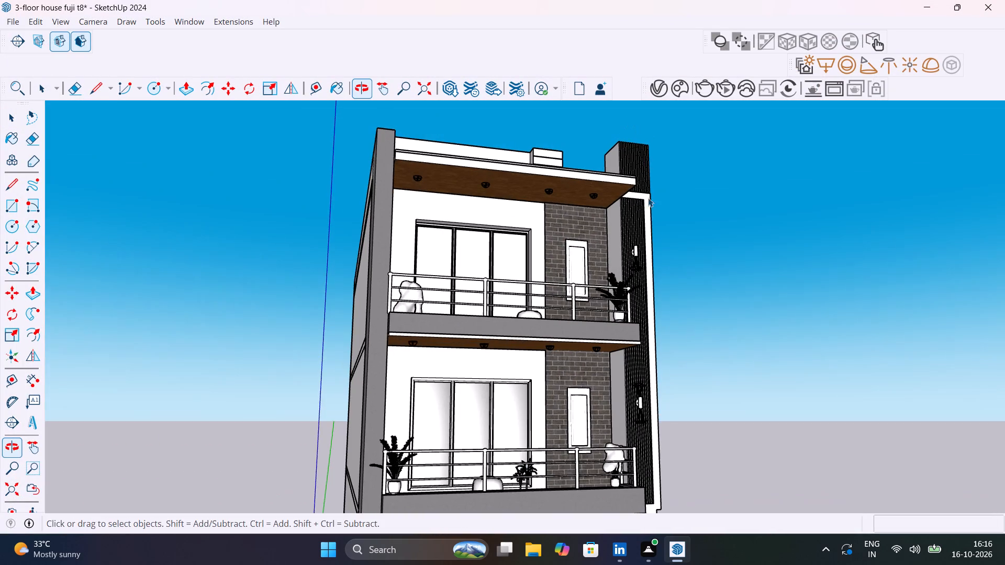
{"action": "middle_click_drag", "start_coordinate": [661, 306], "coordinate": [763, 127]}
{"action": "middle_click_drag", "start_coordinate": [645, 300], "coordinate": [697, 225]}
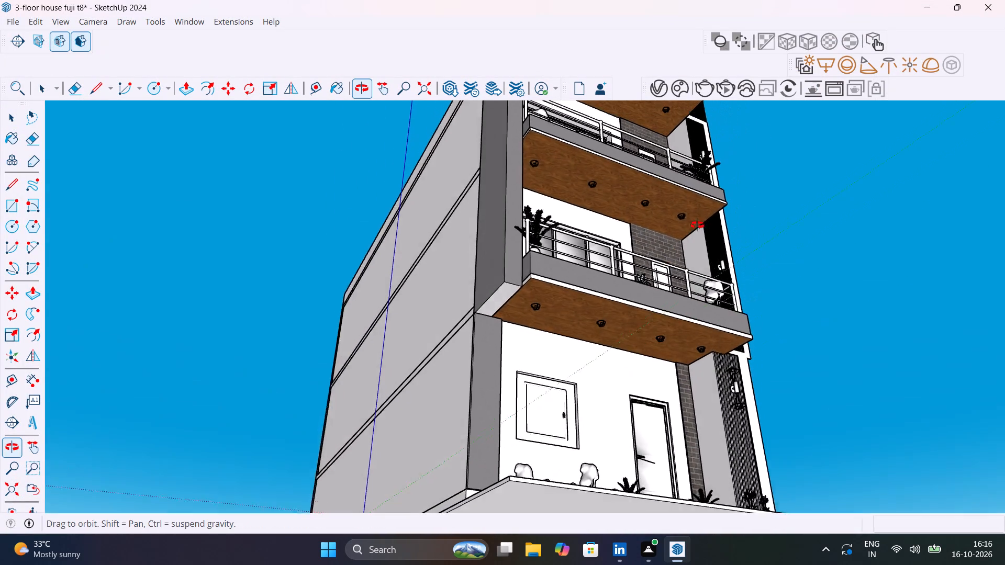
{"action": "middle_click_drag", "start_coordinate": [697, 225], "coordinate": [740, 252]}
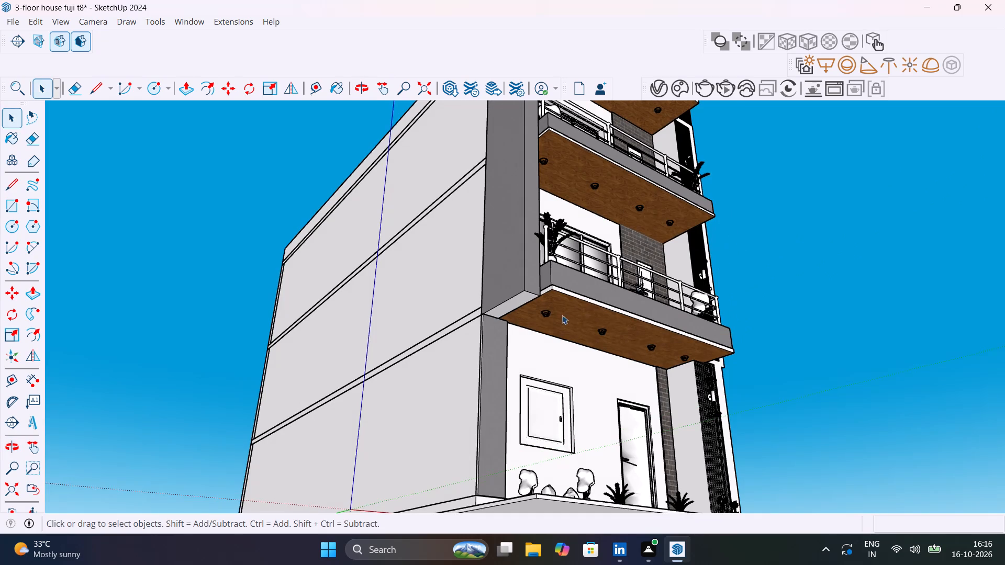
{"action": "scroll", "coordinate": [549, 321], "scroll_direction": "up", "scroll_amount": 13}
{"action": "left_click", "coordinate": [542, 287]}
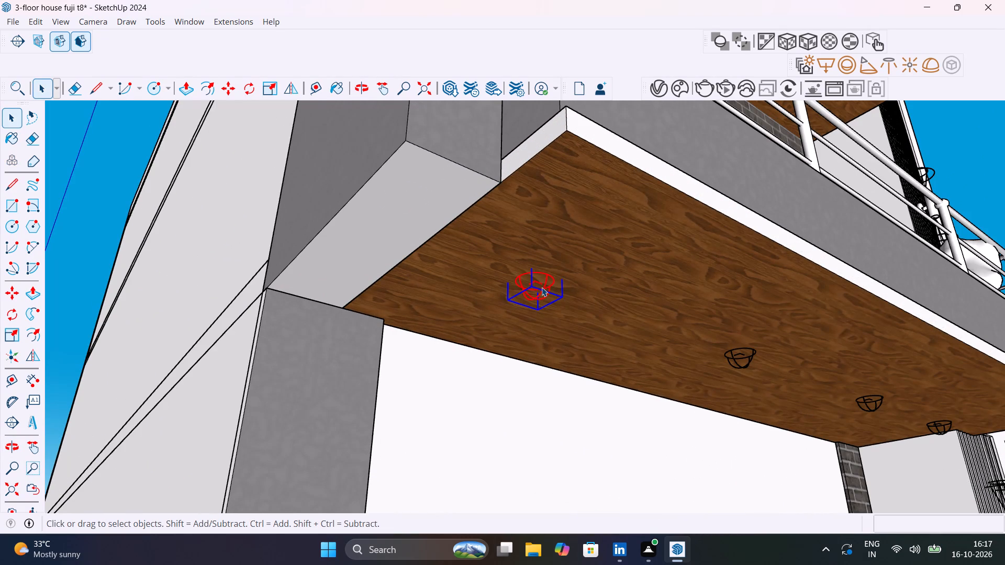
{"action": "key", "text": "m"}
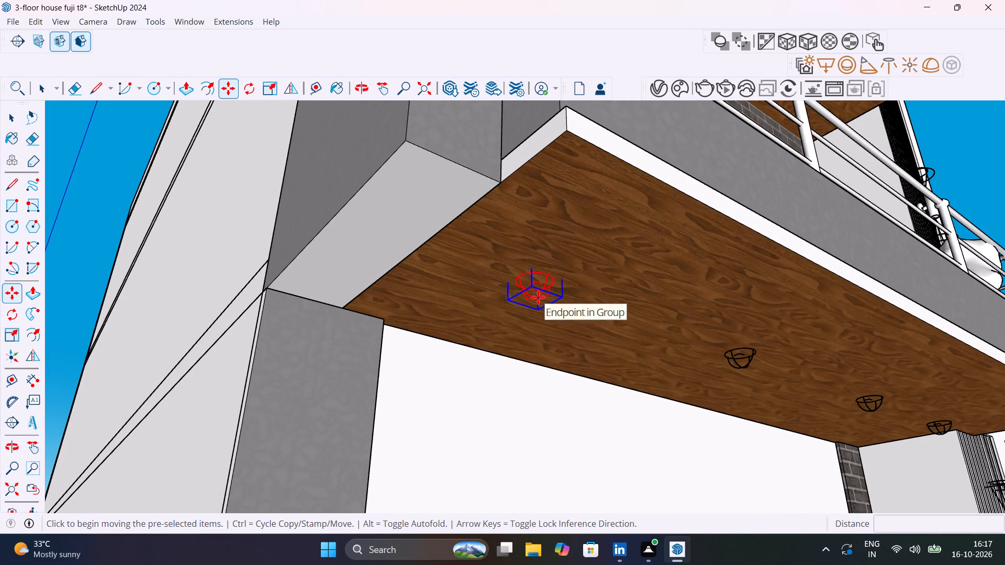
{"action": "left_click", "coordinate": [538, 297]}
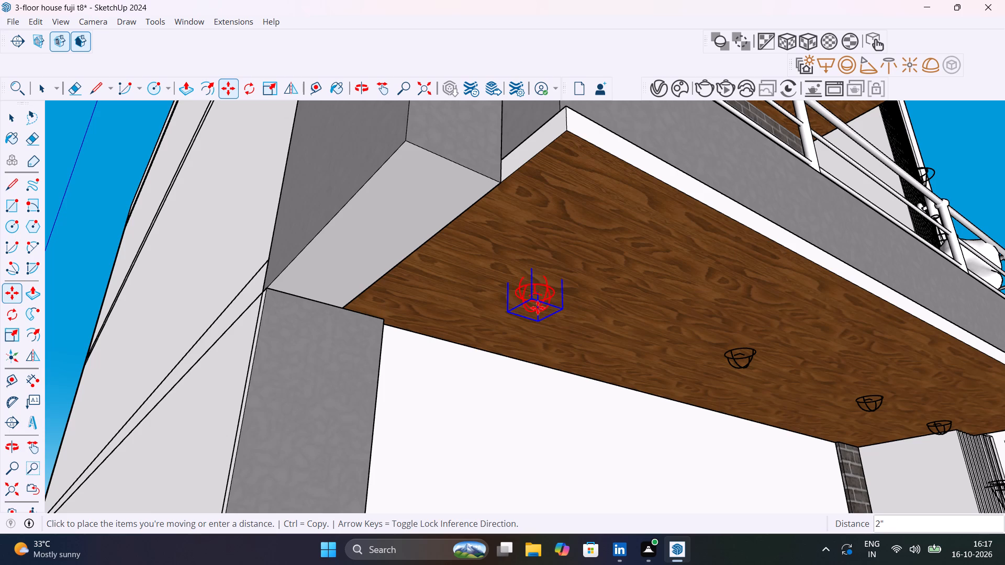
{"action": "left_click", "coordinate": [536, 315]}
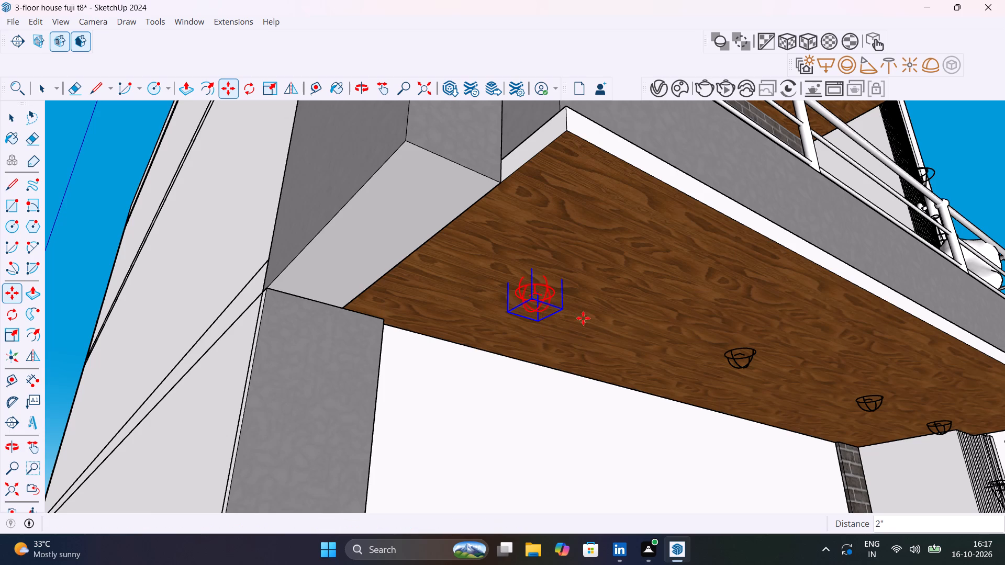
{"action": "key", "text": "space"}
Lower the second sphere light along the first-floor balcony soffit by about 2".
{"action": "left_click", "coordinate": [747, 367]}
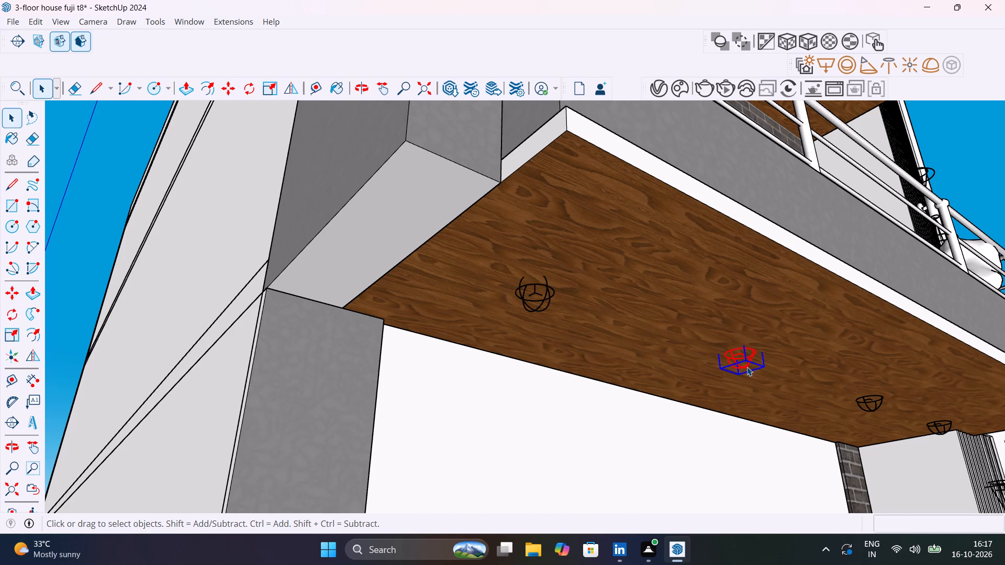
{"action": "key", "text": "m"}
{"action": "left_click", "coordinate": [747, 367]}
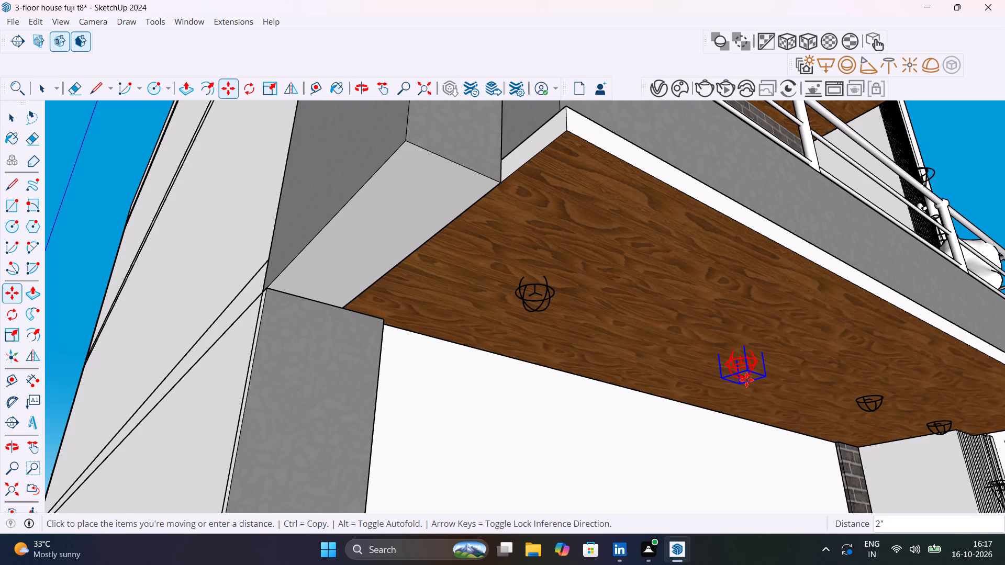
{"action": "left_click", "coordinate": [746, 380]}
{"action": "key", "text": "space"}
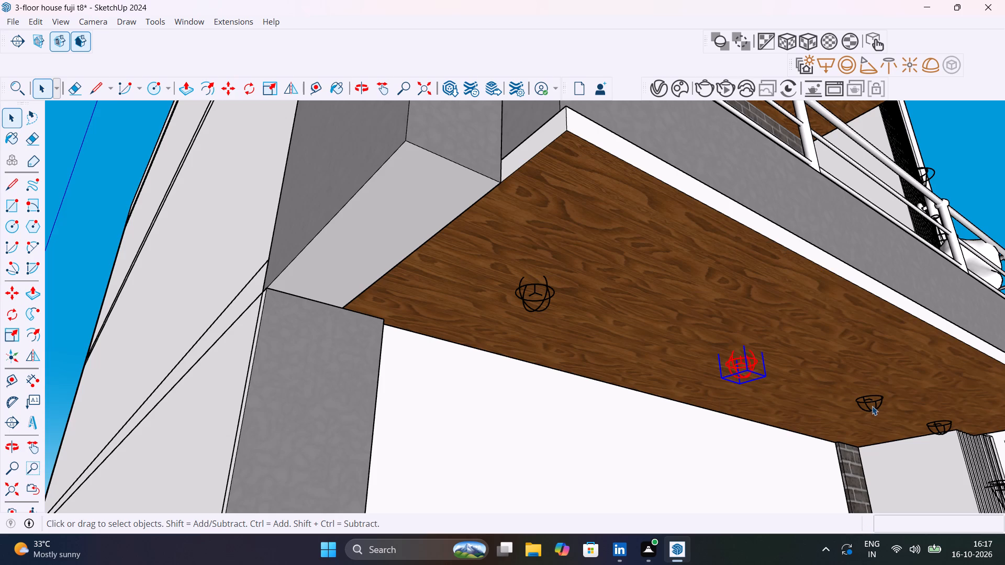
Move the third sphere light along the first-floor balcony soffit by about 1/2".
{"action": "left_click", "coordinate": [874, 406]}
{"action": "scroll", "coordinate": [874, 406], "scroll_direction": "up", "scroll_amount": 8}
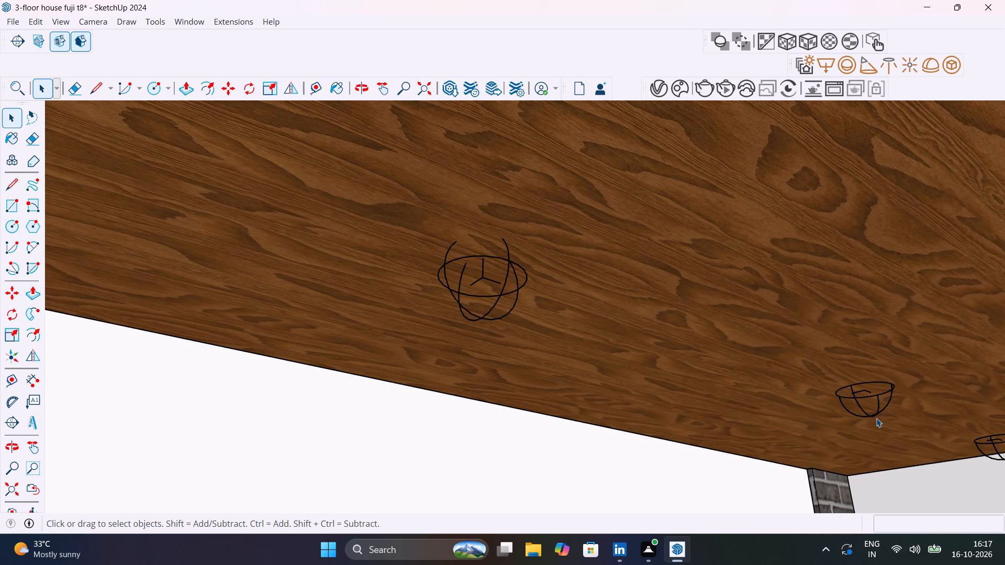
{"action": "left_click", "coordinate": [876, 418]}
{"action": "key", "text": "m"}
{"action": "left_click", "coordinate": [874, 413]}
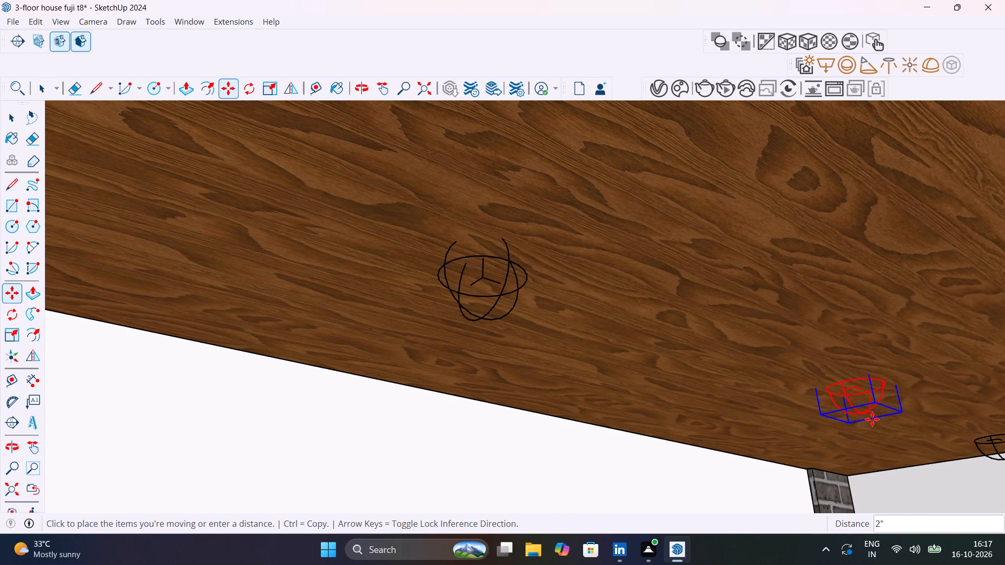
{"action": "left_click", "coordinate": [872, 421]}
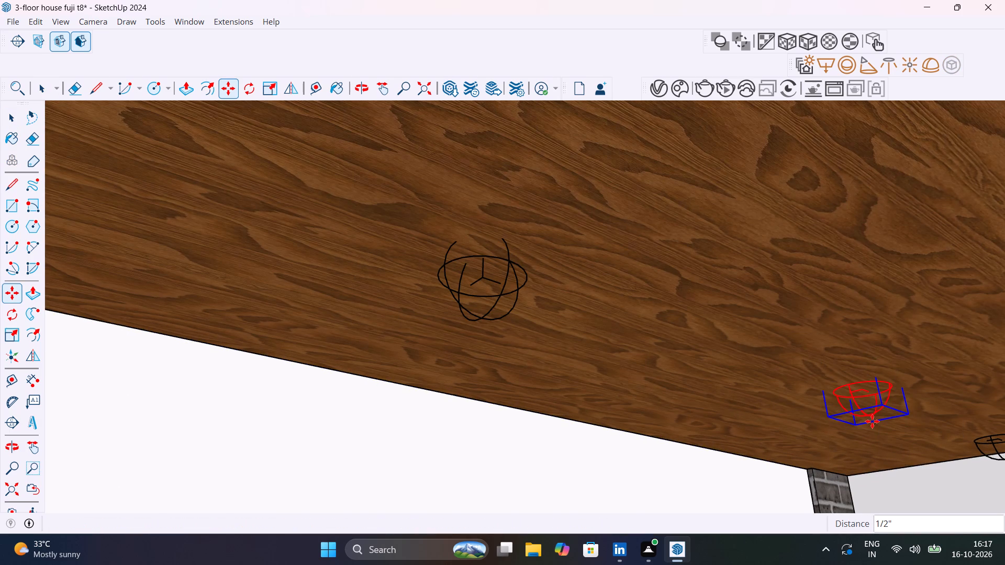
Move the fourth sphere light, nearest the slatted wall, on the first-floor balcony soffit by about 7/8".
{"action": "scroll", "coordinate": [872, 421], "scroll_direction": "down", "scroll_amount": 3}
{"action": "middle_click_drag", "start_coordinate": [872, 421], "coordinate": [679, 389]}
{"action": "key", "text": "space"}
{"action": "left_click", "coordinate": [881, 403]}
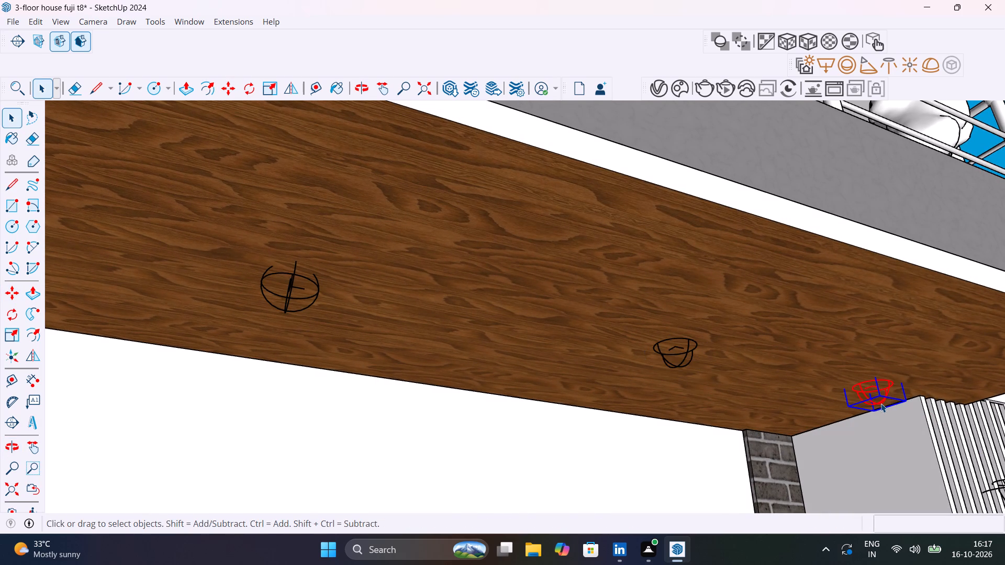
{"action": "key", "text": "m"}
{"action": "left_click", "coordinate": [881, 403]}
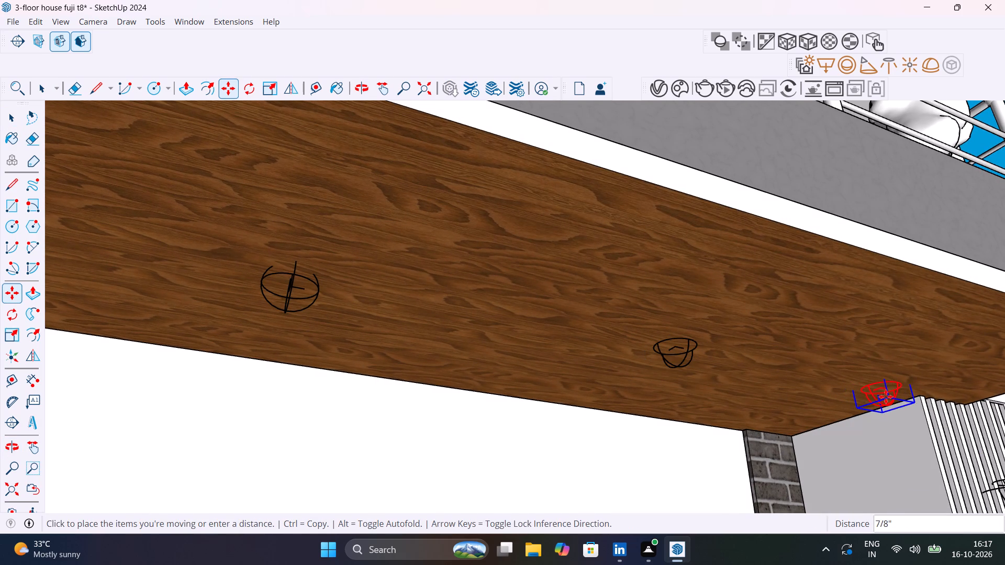
{"action": "left_click", "coordinate": [886, 397]}
{"action": "scroll", "coordinate": [874, 404], "scroll_direction": "down", "scroll_amount": 6}
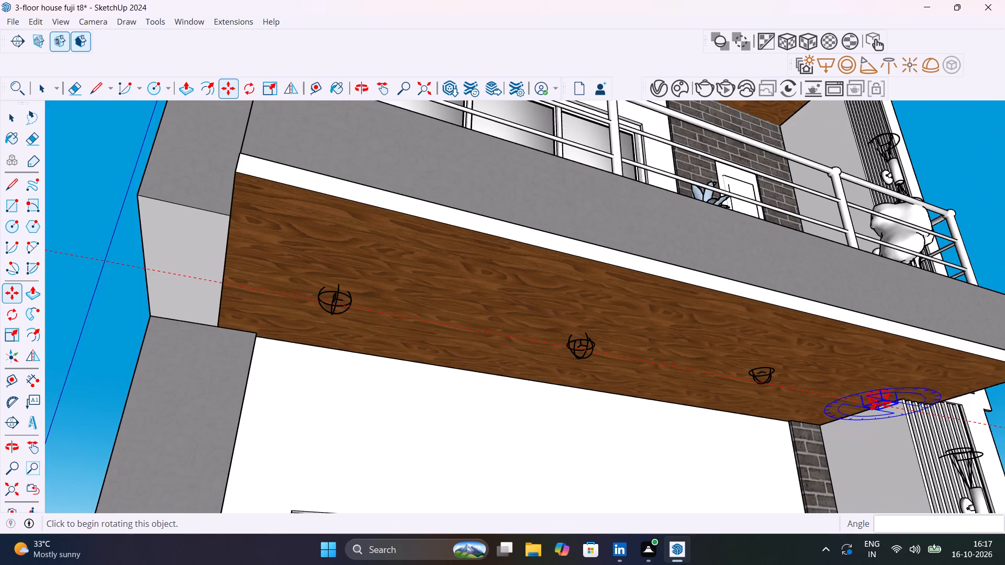
{"action": "key", "text": "space"}
Test-render a close view of the first-floor balcony soffit to check its lights, stopping and closing the render when done.
{"action": "scroll", "coordinate": [874, 404], "scroll_direction": "down", "scroll_amount": 4}
{"action": "middle_click_drag", "start_coordinate": [801, 422], "coordinate": [708, 364]}
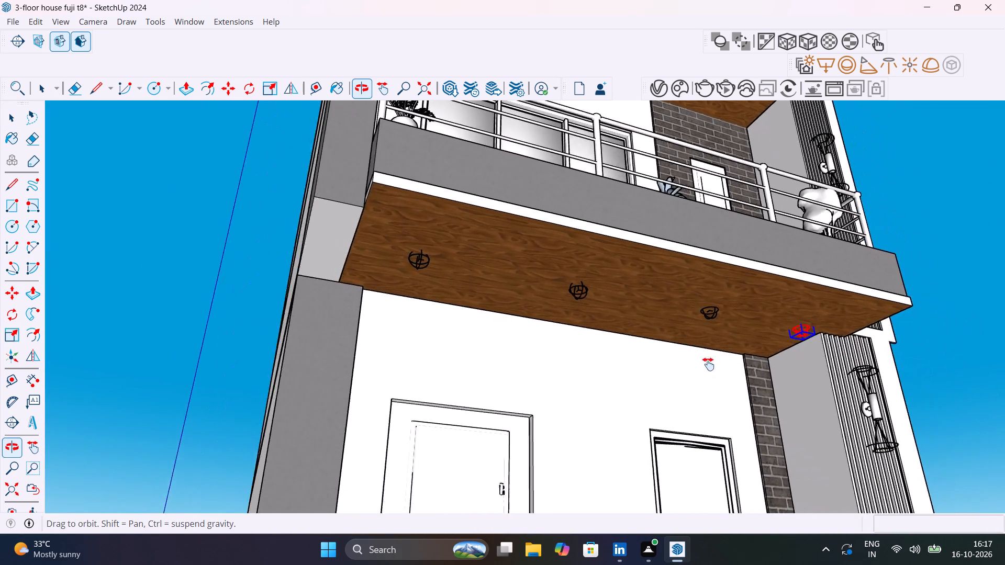
{"action": "middle_click_drag", "start_coordinate": [708, 364], "coordinate": [660, 383]}
{"action": "left_click", "coordinate": [733, 89]}
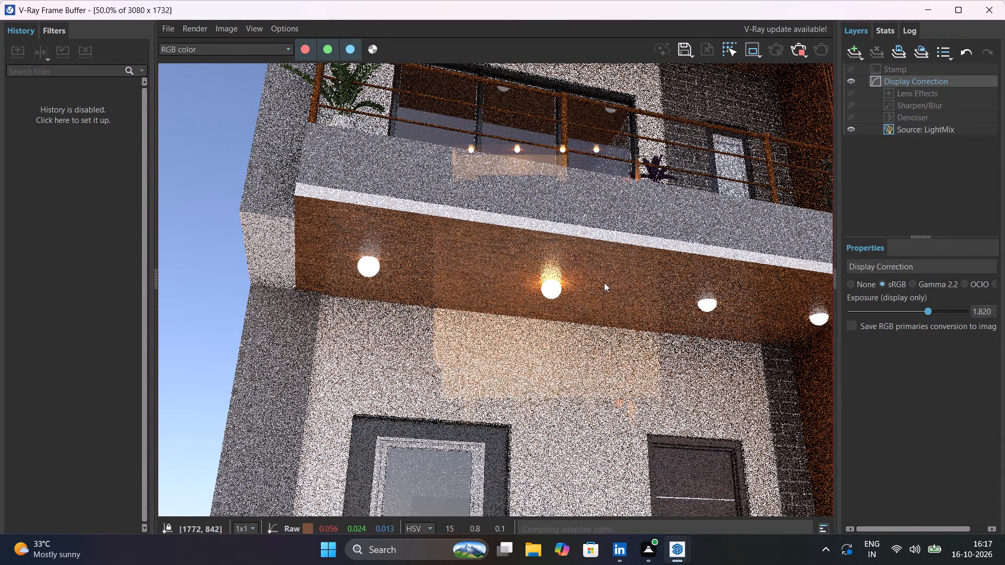
{"action": "scroll", "coordinate": [604, 282], "scroll_direction": "down", "scroll_amount": 4}
{"action": "left_click", "coordinate": [797, 47]}
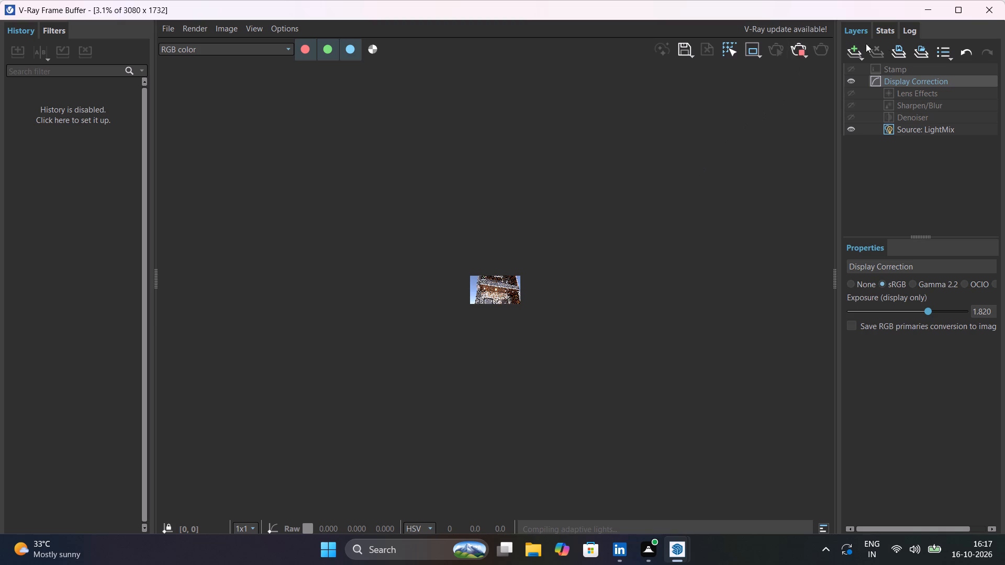
{"action": "left_click", "coordinate": [999, 10]}
Test-render the full front facade of the three-floor house to check its lighting, stopping and closing the render when done.
{"action": "scroll", "coordinate": [673, 235], "scroll_direction": "down", "scroll_amount": 6}
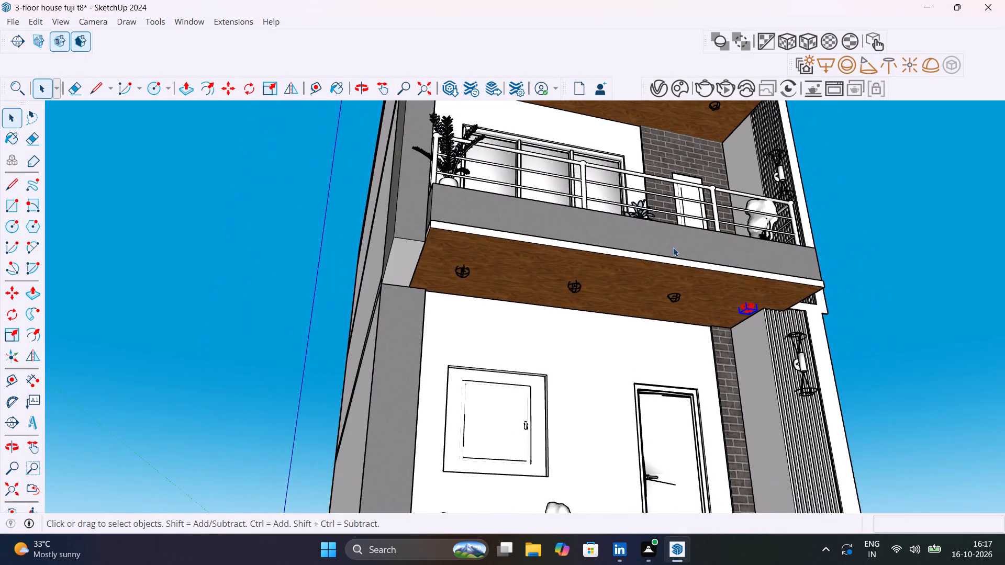
{"action": "scroll", "coordinate": [673, 247], "scroll_direction": "down", "scroll_amount": 2}
{"action": "middle_click_drag", "start_coordinate": [721, 275], "coordinate": [690, 347]}
{"action": "left_click", "coordinate": [360, 331]}
{"action": "middle_click_drag", "start_coordinate": [619, 333], "coordinate": [609, 385]}
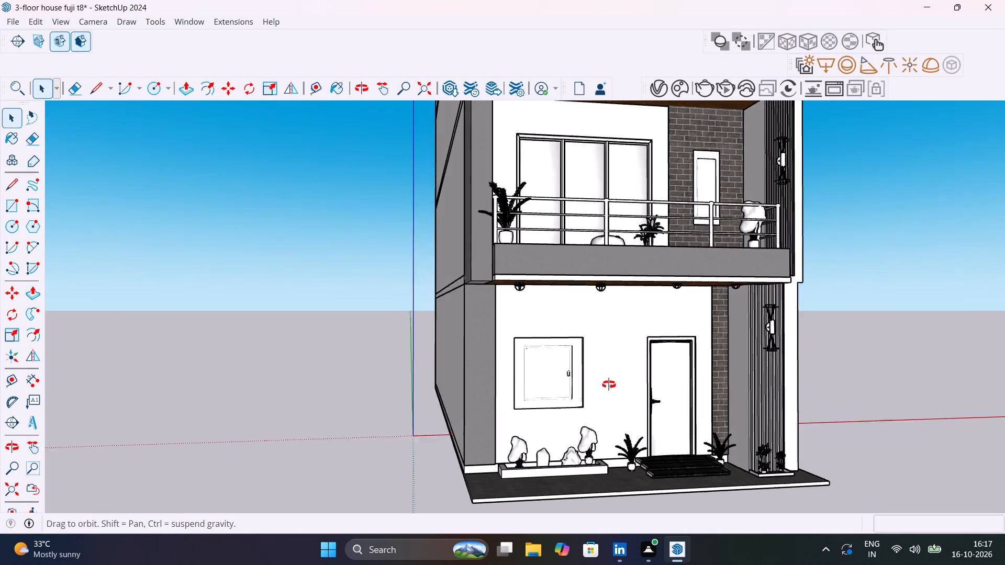
{"action": "middle_click_drag", "start_coordinate": [609, 385], "coordinate": [533, 401]}
{"action": "scroll", "coordinate": [601, 395], "scroll_direction": "down", "scroll_amount": 1}
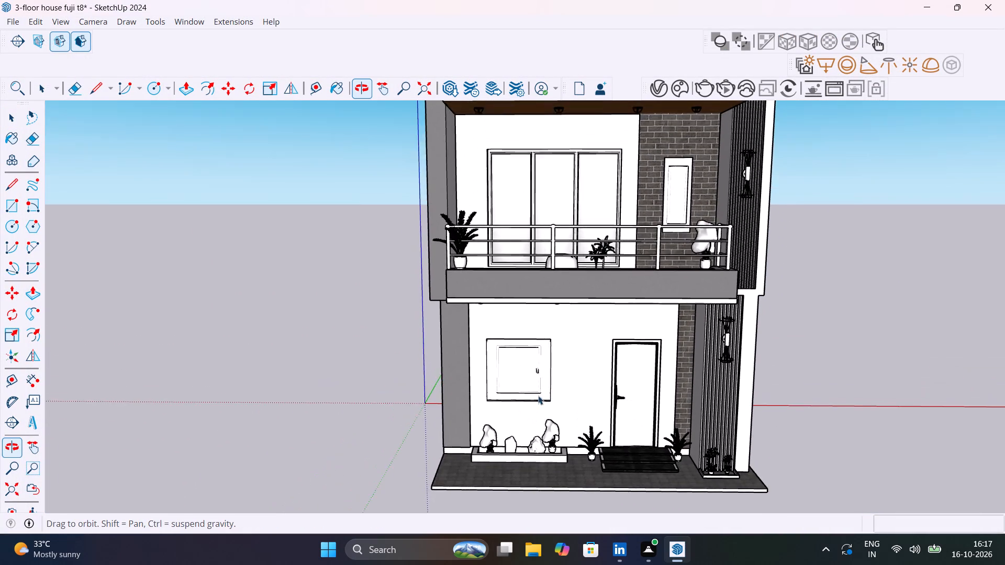
{"action": "scroll", "coordinate": [640, 371], "scroll_direction": "down", "scroll_amount": 5}
{"action": "middle_click_drag", "start_coordinate": [649, 378], "coordinate": [635, 394]}
{"action": "scroll", "coordinate": [646, 391], "scroll_direction": "down", "scroll_amount": 1}
{"action": "middle_click_drag", "start_coordinate": [653, 392], "coordinate": [613, 398], "text": "shift"}
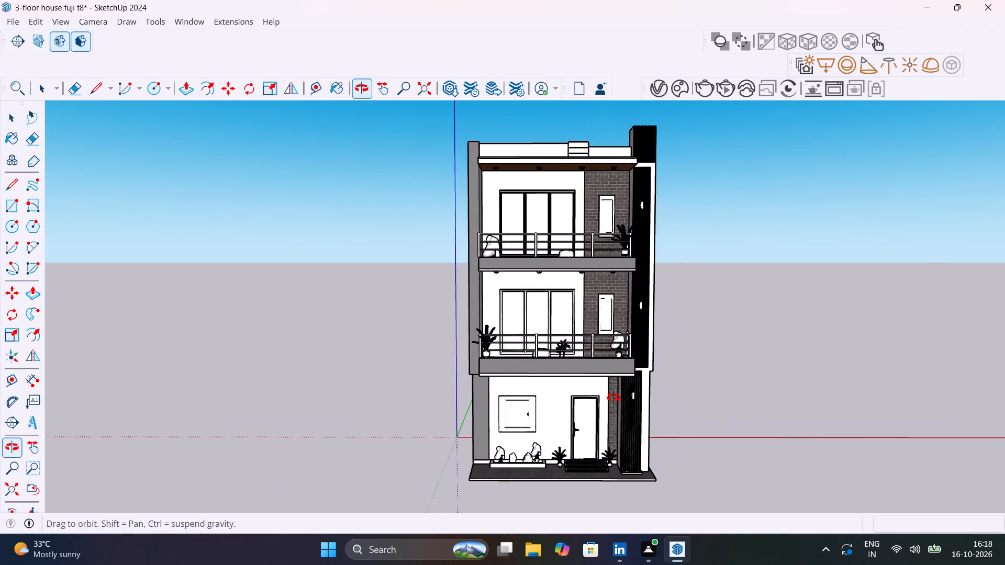
{"action": "middle_click_drag", "start_coordinate": [613, 398], "coordinate": [612, 392], "text": "shift"}
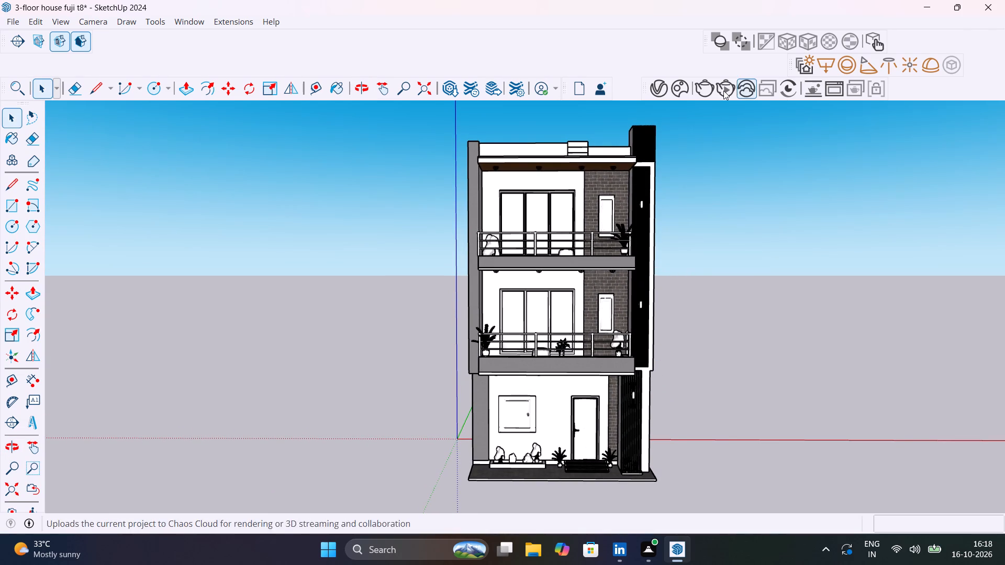
{"action": "left_click", "coordinate": [723, 91]}
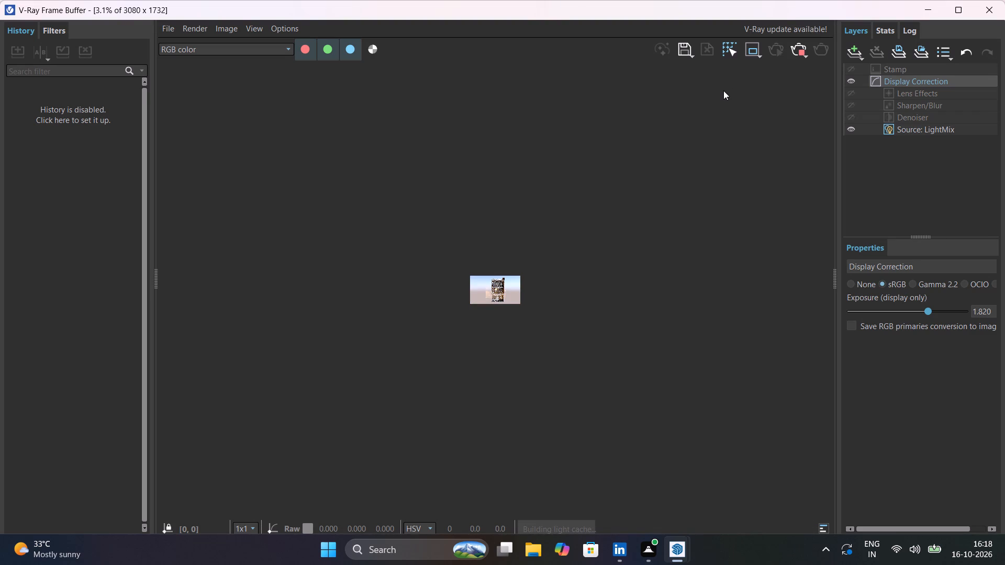
{"action": "scroll", "coordinate": [503, 297], "scroll_direction": "up", "scroll_amount": 2}
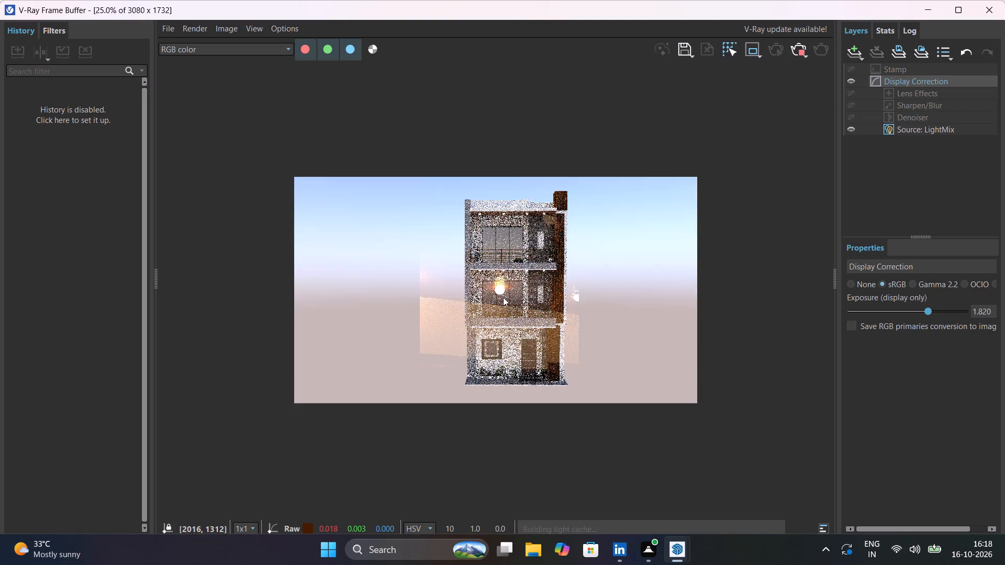
{"action": "scroll", "coordinate": [503, 297], "scroll_direction": "up", "scroll_amount": 2}
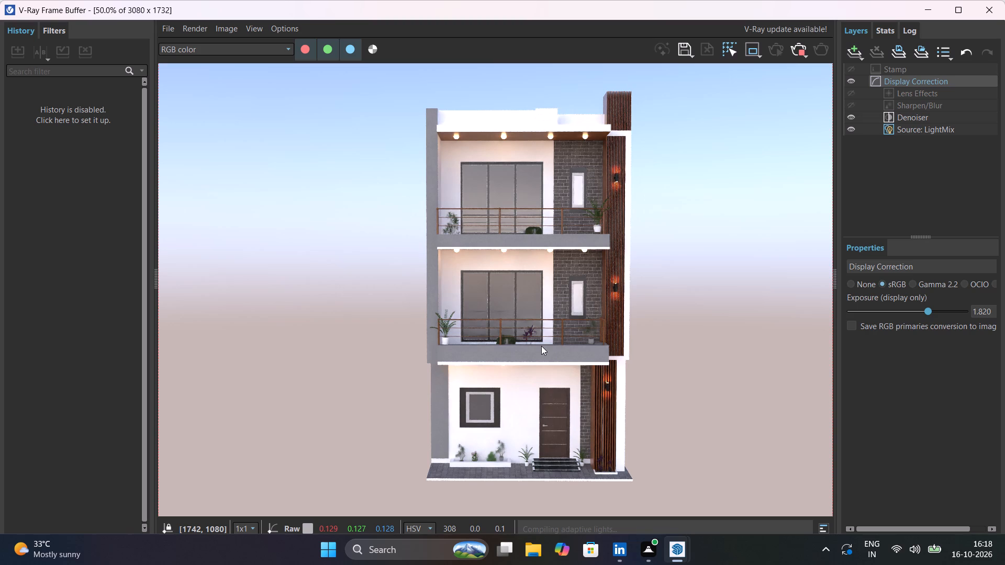
{"action": "left_click", "coordinate": [801, 45]}
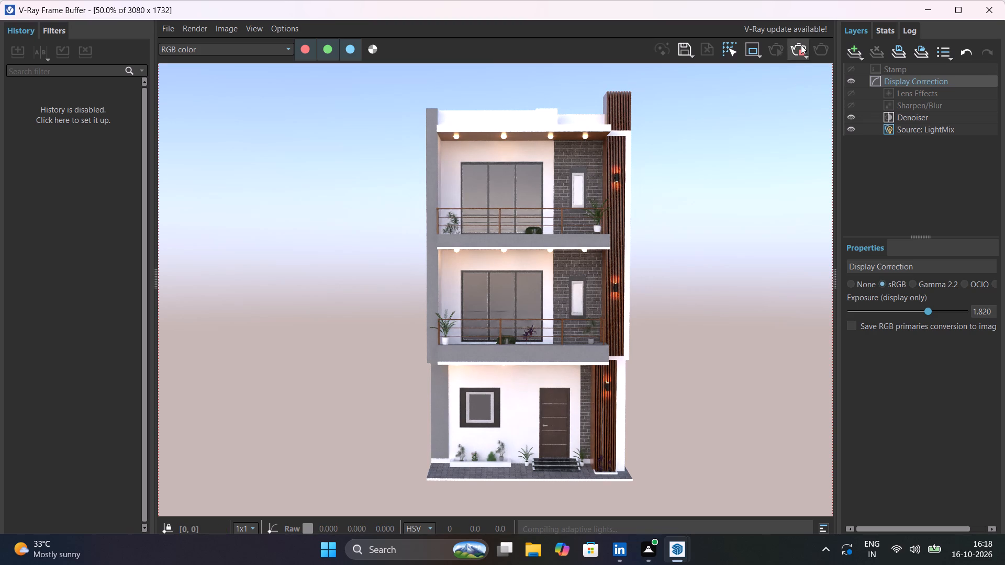
{"action": "left_click", "coordinate": [1001, 10]}
Search the Chaos Cosmos library for paint to finish the three-panel block on the roof parapet.
{"action": "scroll", "coordinate": [574, 144], "scroll_direction": "up", "scroll_amount": 3}
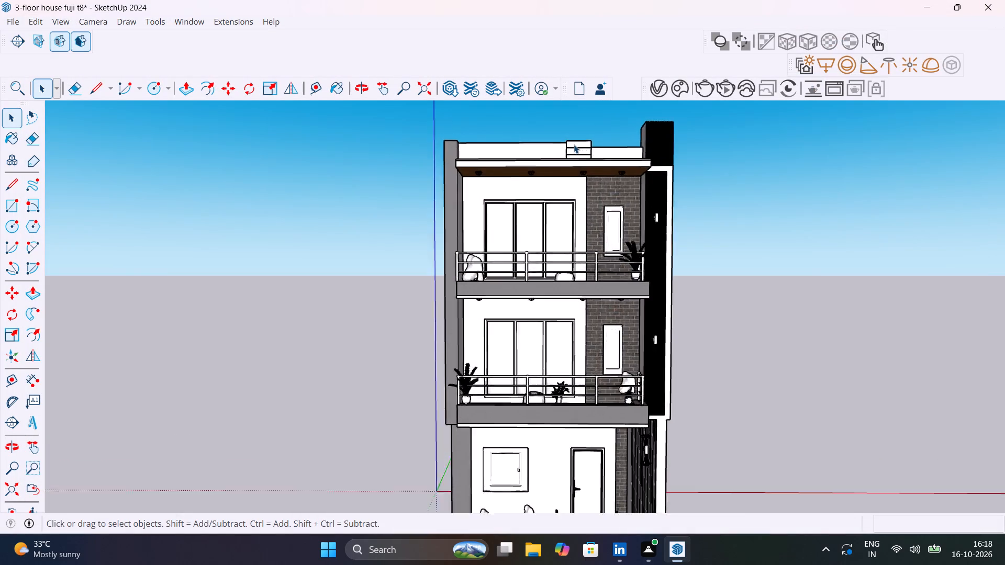
{"action": "scroll", "coordinate": [574, 144], "scroll_direction": "up", "scroll_amount": 9}
{"action": "middle_click_drag", "start_coordinate": [577, 145], "coordinate": [577, 188]}
{"action": "scroll", "coordinate": [595, 177], "scroll_direction": "up", "scroll_amount": 6}
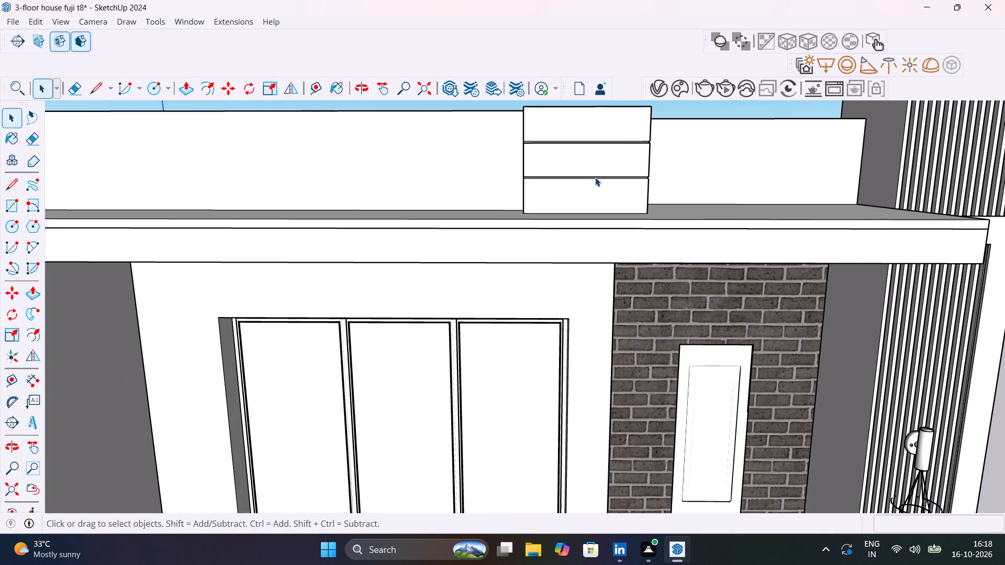
{"action": "left_click", "coordinate": [685, 90]}
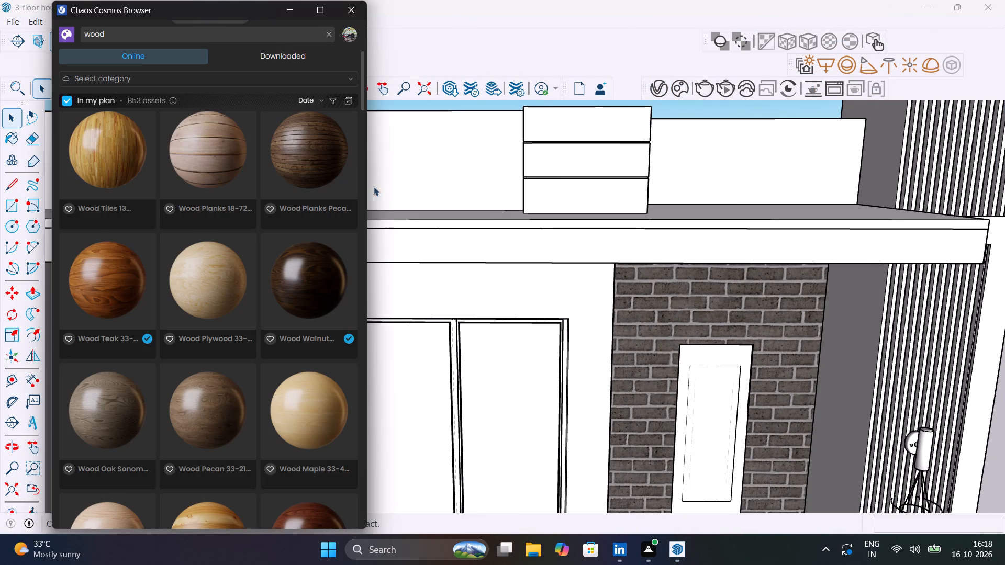
{"action": "left_click", "coordinate": [286, 35]}
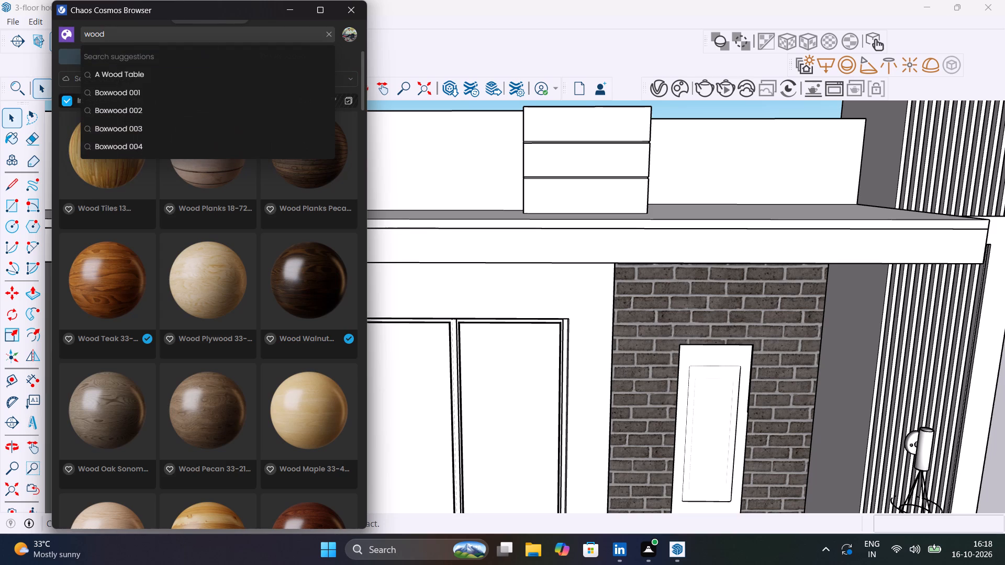
{"action": "key", "text": "BackSpace"}
{"action": "key", "text": "BackSpace"}
{"action": "key", "text": "BackSpace"}
{"action": "key", "text": "BackSpace"}
{"action": "key", "text": "BackSpace"}
{"action": "key", "text": "BackSpace"}
{"action": "key", "text": "BackSpace"}
{"action": "key", "text": "BackSpace"}
{"action": "key", "text": "BackSpace"}
{"action": "key", "text": "BackSpace"}
{"action": "key", "text": "BackSpace"}
{"action": "key", "text": "BackSpace"}
{"action": "key", "text": "BackSpace"}
{"action": "type", "text": "PAINT"}
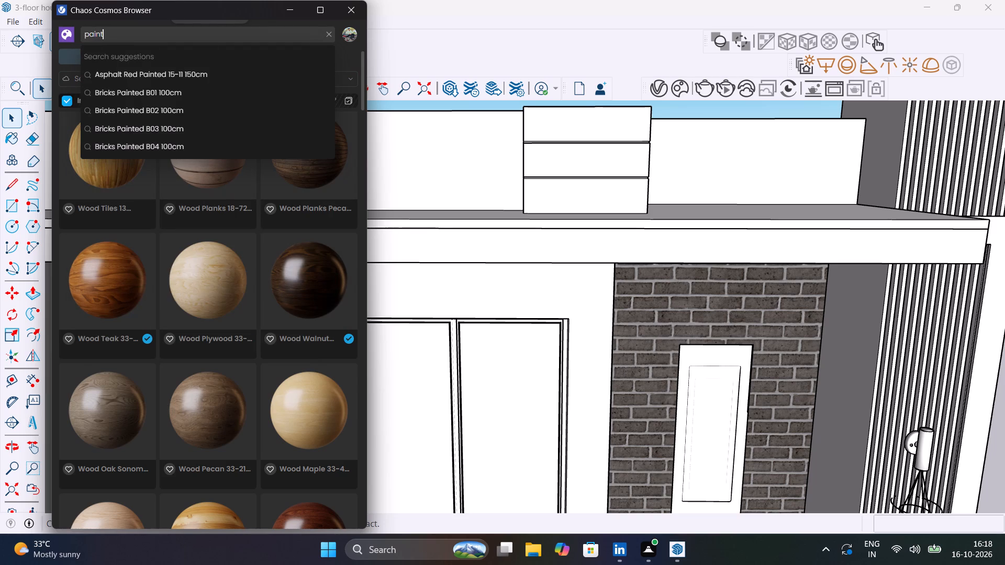
{"action": "key", "text": "Return"}
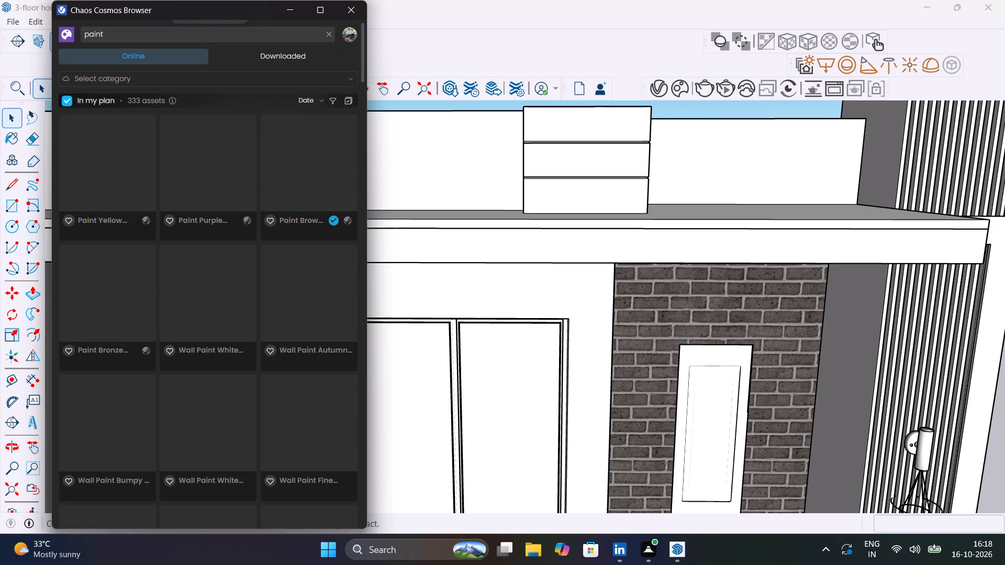
Download the Wall Paint Dusk Blue Satin 300cm material and import it into the scene.
{"action": "scroll", "coordinate": [274, 211], "scroll_direction": "down", "scroll_amount": 2}
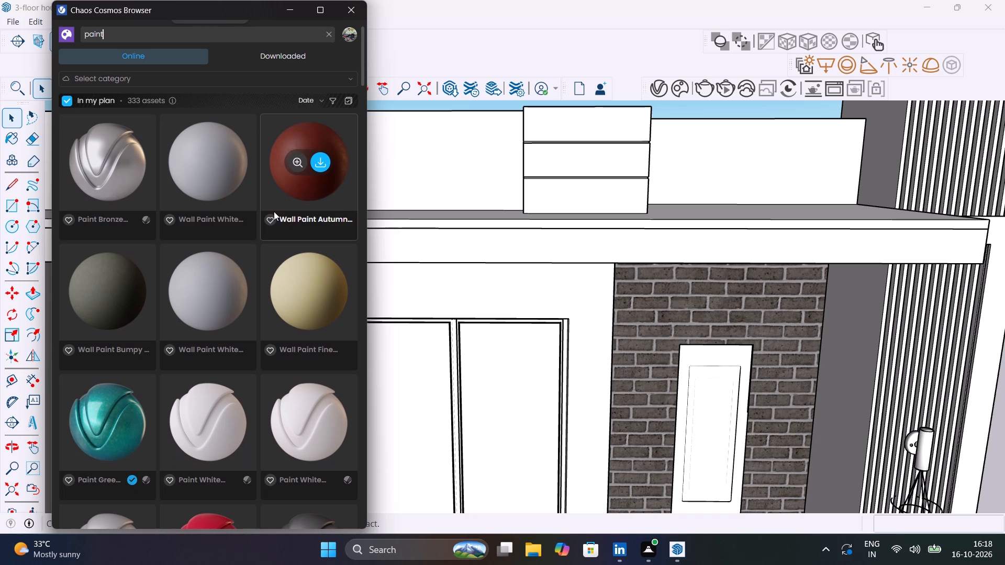
{"action": "scroll", "coordinate": [274, 211], "scroll_direction": "down", "scroll_amount": 4}
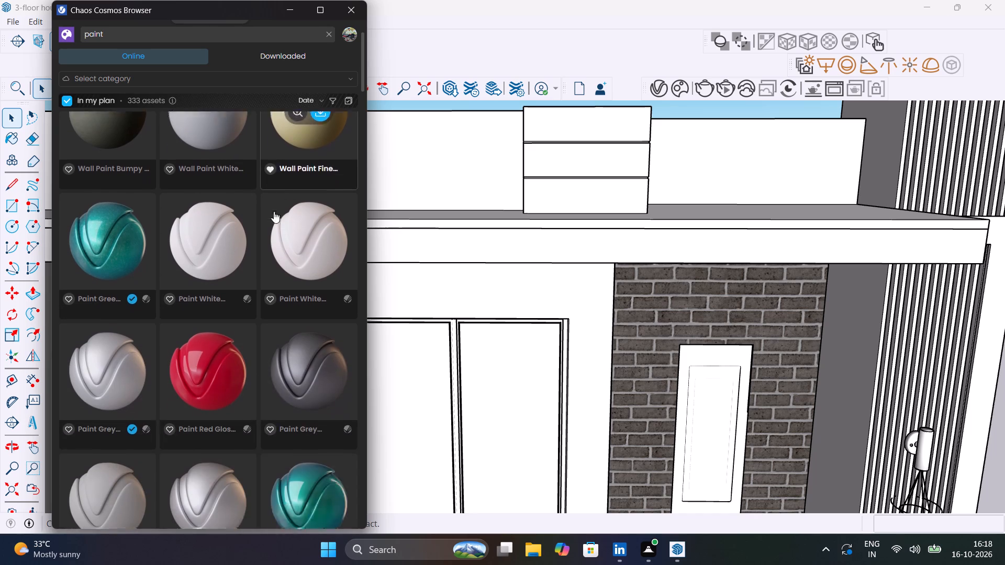
{"action": "scroll", "coordinate": [274, 211], "scroll_direction": "down", "scroll_amount": 4}
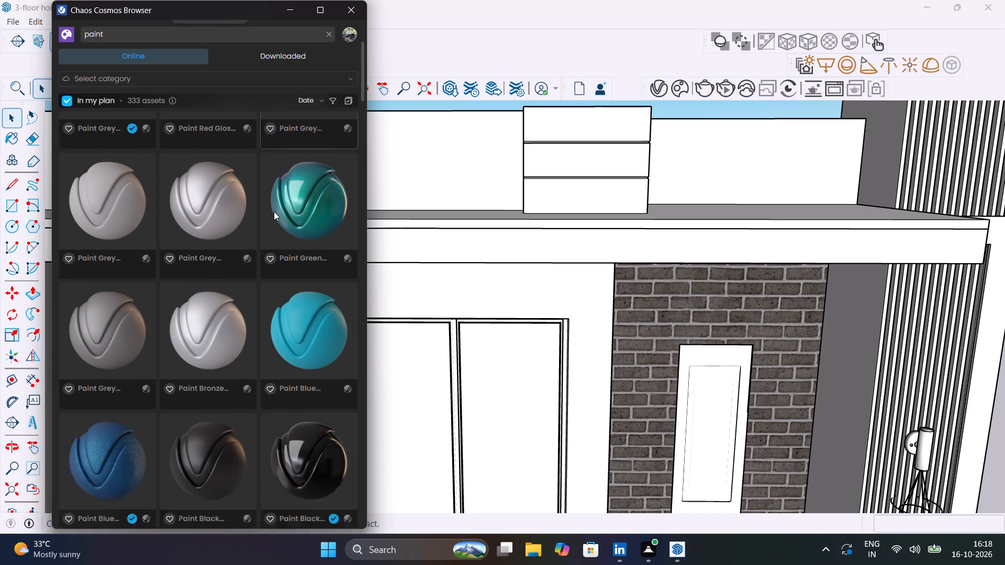
{"action": "scroll", "coordinate": [274, 211], "scroll_direction": "down", "scroll_amount": 4}
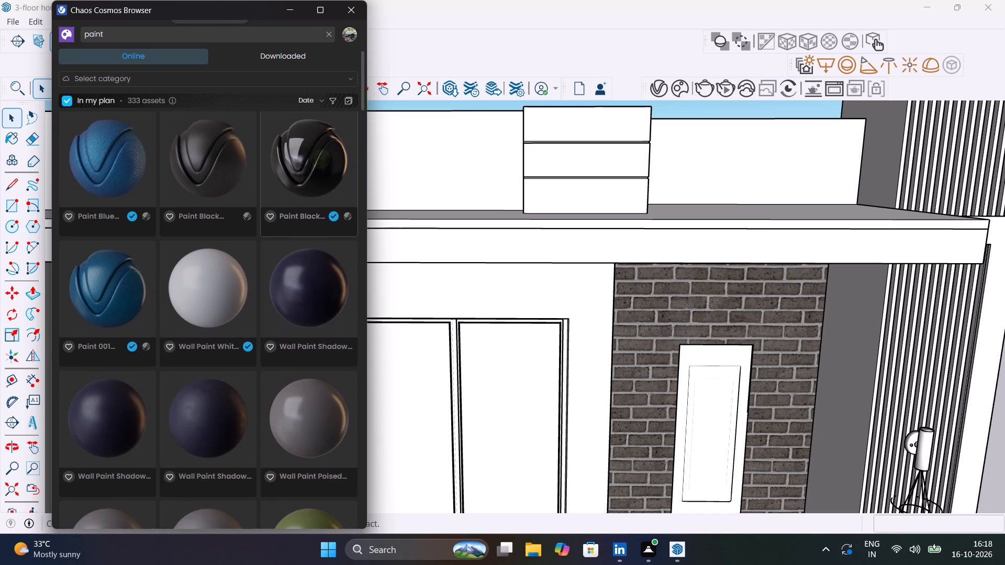
{"action": "scroll", "coordinate": [274, 211], "scroll_direction": "down", "scroll_amount": 1}
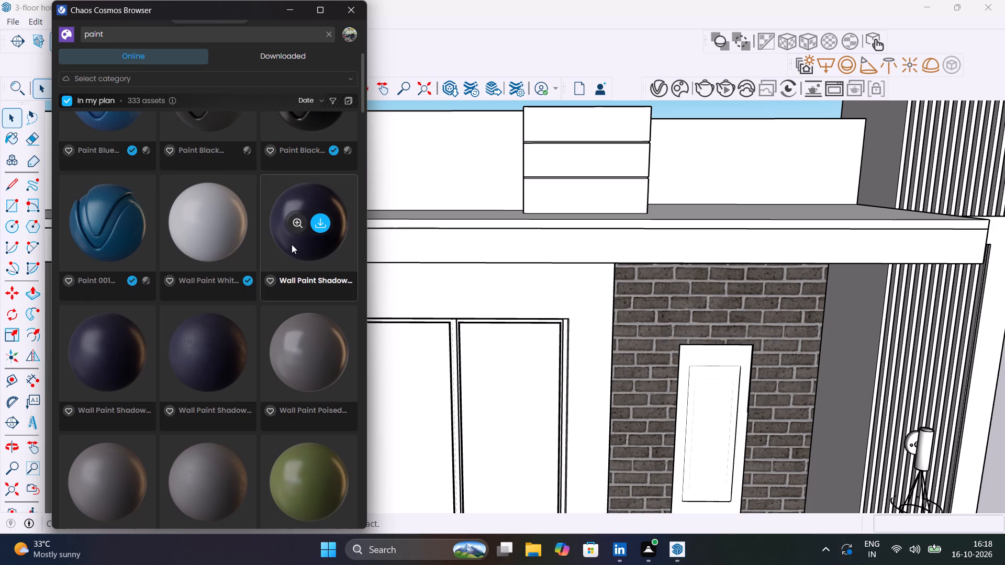
{"action": "scroll", "coordinate": [199, 364], "scroll_direction": "down", "scroll_amount": 1}
{"action": "scroll", "coordinate": [176, 404], "scroll_direction": "down", "scroll_amount": 2}
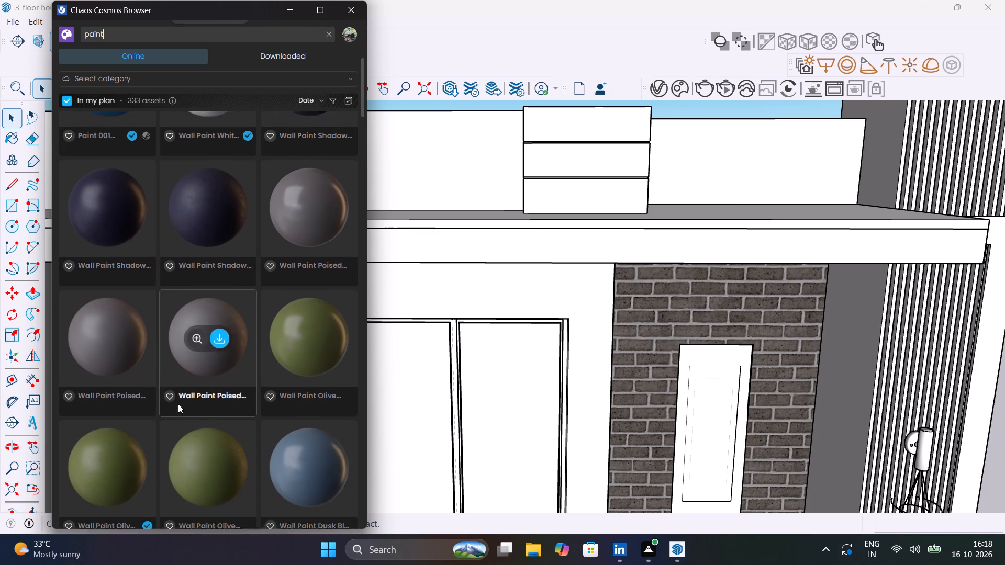
{"action": "scroll", "coordinate": [288, 420], "scroll_direction": "down", "scroll_amount": 3}
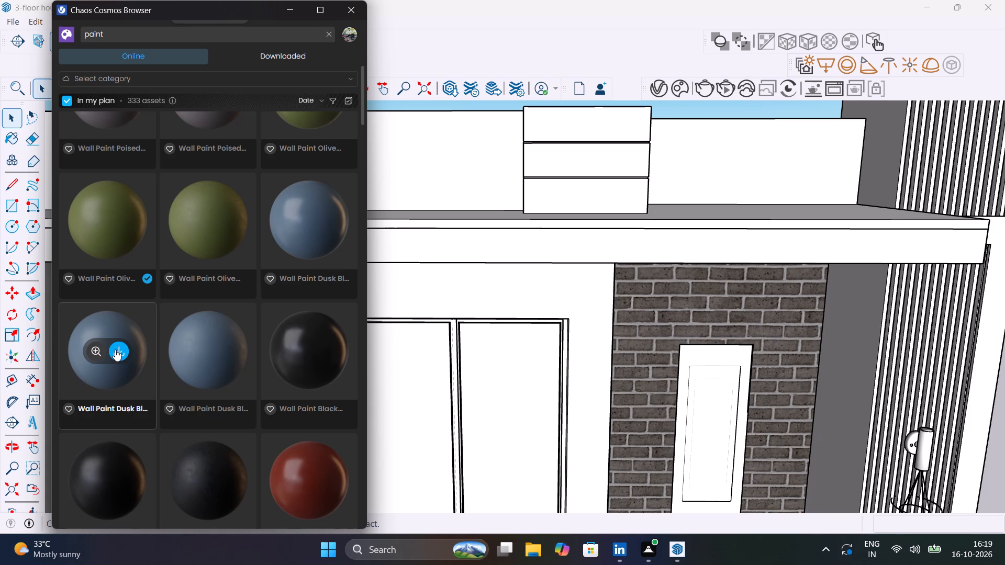
{"action": "left_click", "coordinate": [117, 350]}
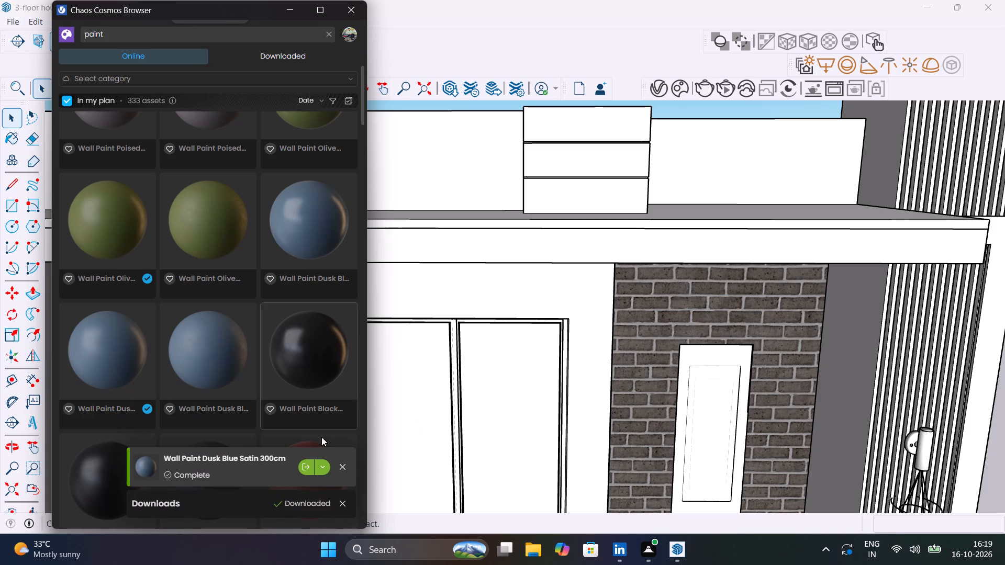
{"action": "left_click", "coordinate": [663, 89]}
{"action": "left_click", "coordinate": [304, 465]}
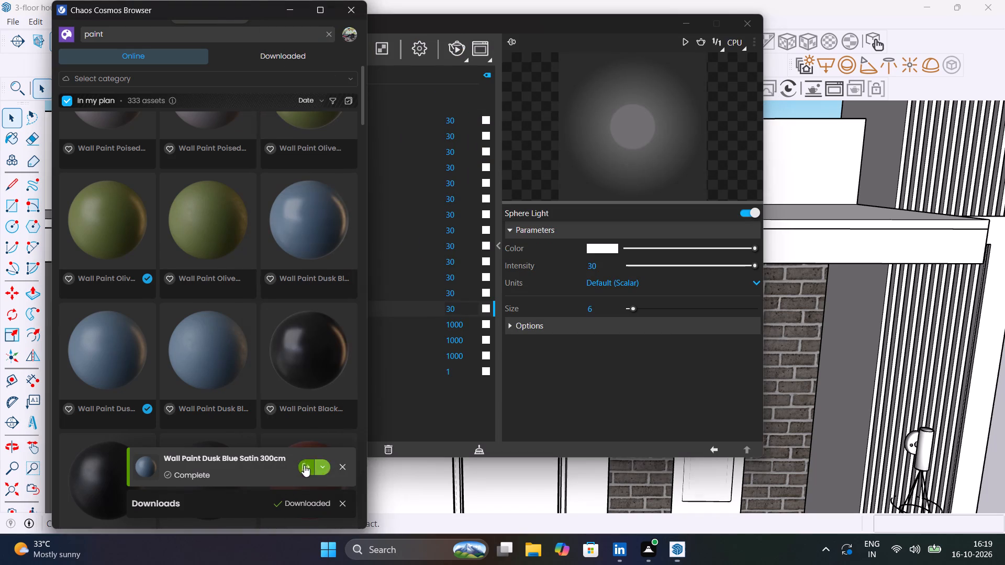
Apply Wall Paint Dusk Blue Satin 300cm to the three stacked front panels of the block on the roof parapet.
{"action": "left_click_drag", "start_coordinate": [503, 18], "coordinate": [730, 121]}
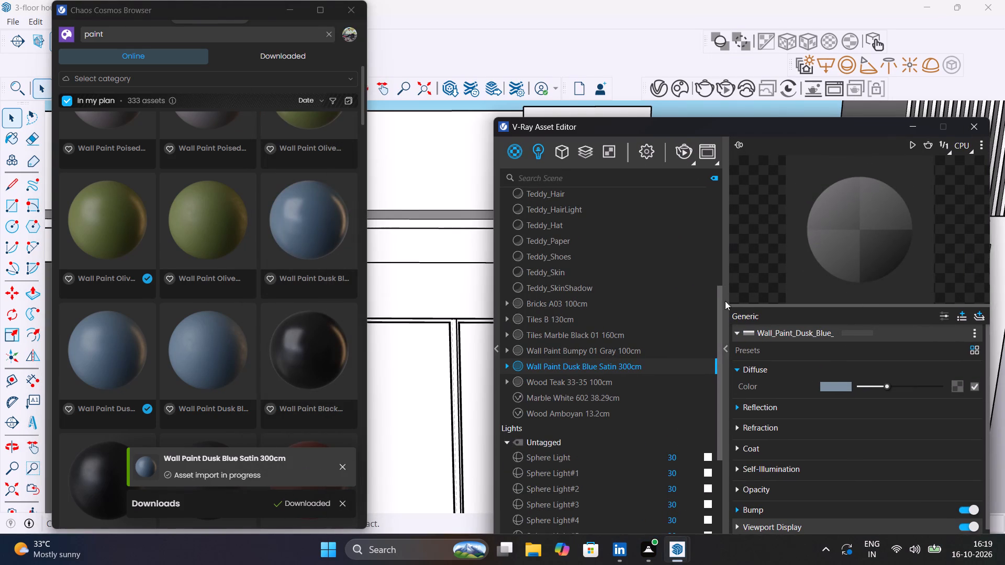
{"action": "left_click", "coordinate": [726, 356]}
{"action": "left_click_drag", "start_coordinate": [602, 128], "coordinate": [604, 128]}
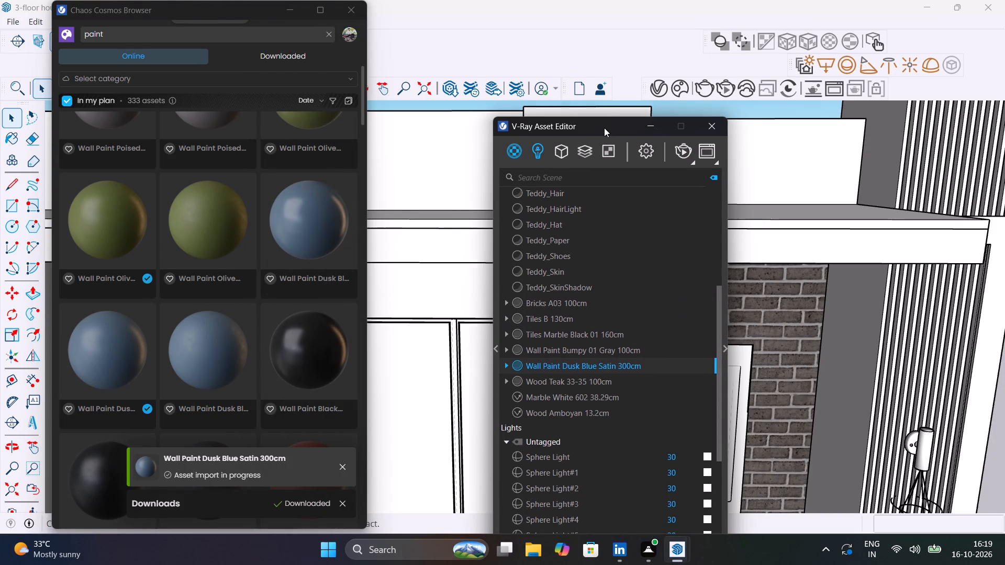
{"action": "left_click_drag", "start_coordinate": [604, 128], "coordinate": [743, 188]}
{"action": "left_click", "coordinate": [634, 123]}
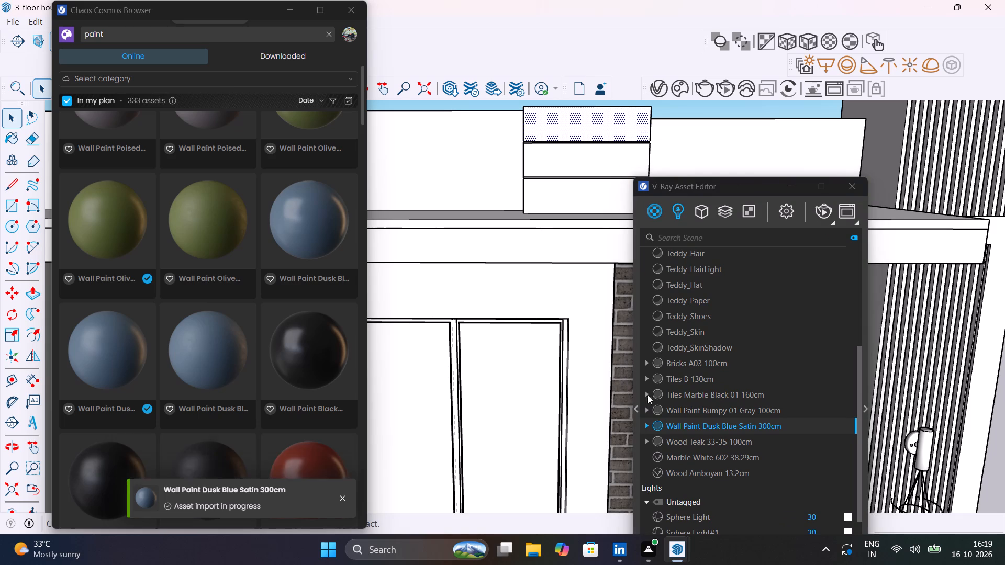
{"action": "right_click", "coordinate": [687, 423]}
{"action": "left_click", "coordinate": [718, 450]}
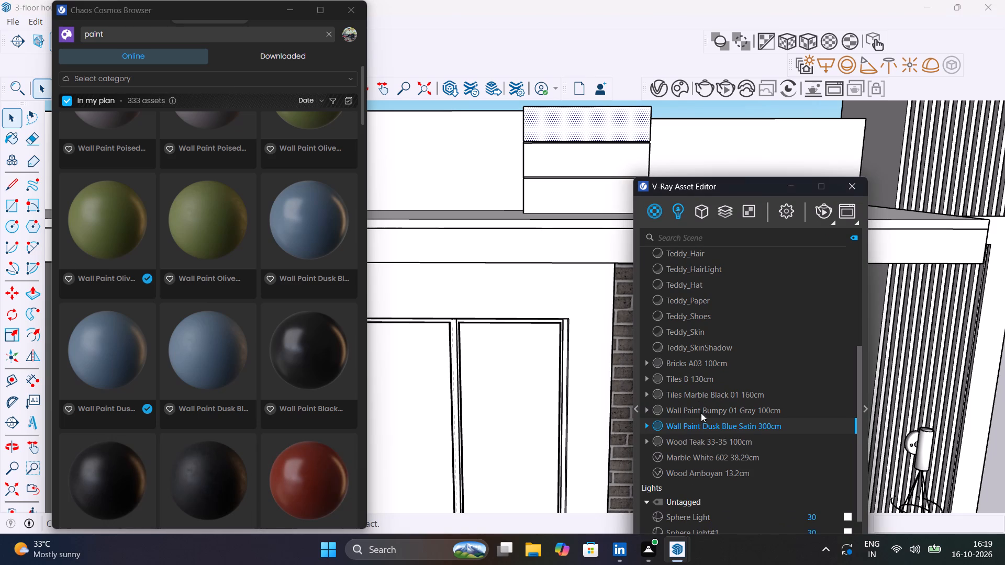
{"action": "left_click", "coordinate": [595, 164]}
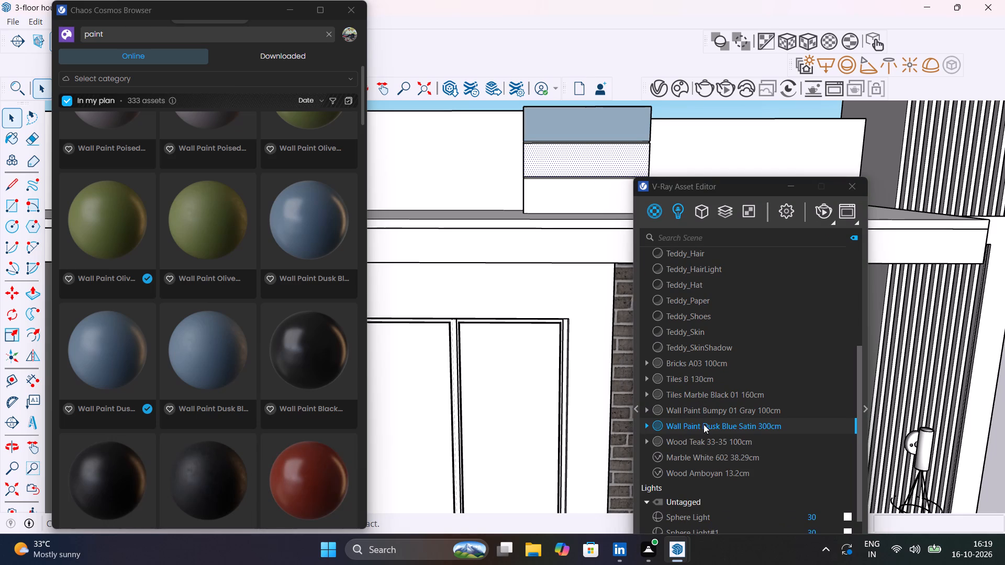
{"action": "right_click", "coordinate": [703, 424]}
{"action": "left_click", "coordinate": [727, 451]}
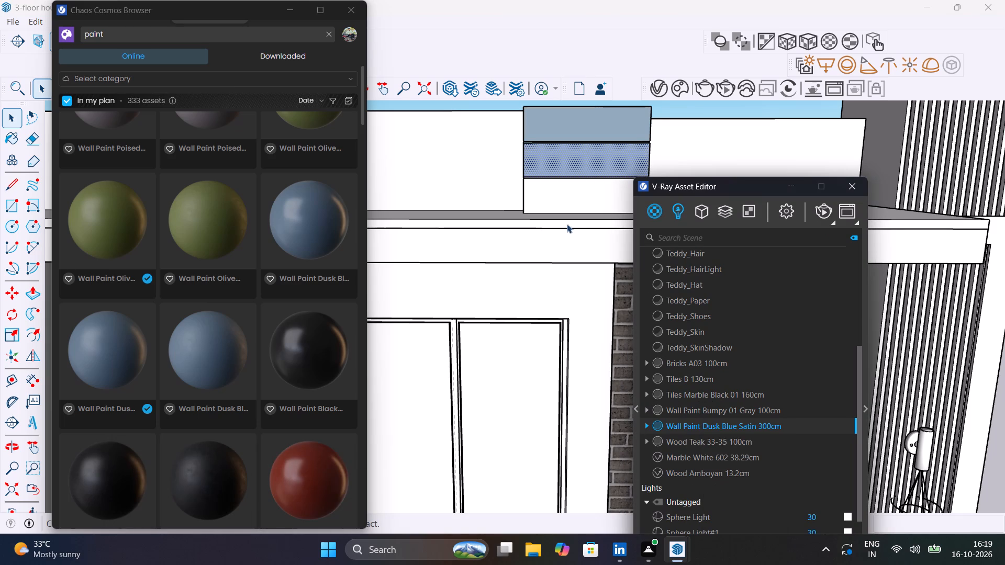
{"action": "left_click", "coordinate": [577, 200]}
{"action": "right_click", "coordinate": [700, 428]}
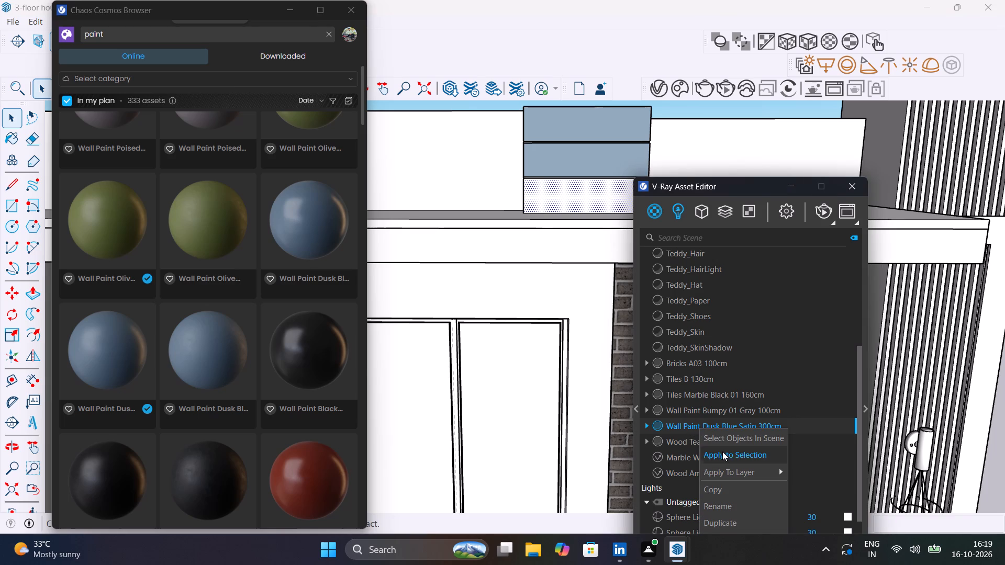
{"action": "left_click", "coordinate": [733, 455]}
Browse the online and downloaded paint assets in the Cosmos library for a finish for the parapet walls.
{"action": "scroll", "coordinate": [444, 228], "scroll_direction": "down", "scroll_amount": 4}
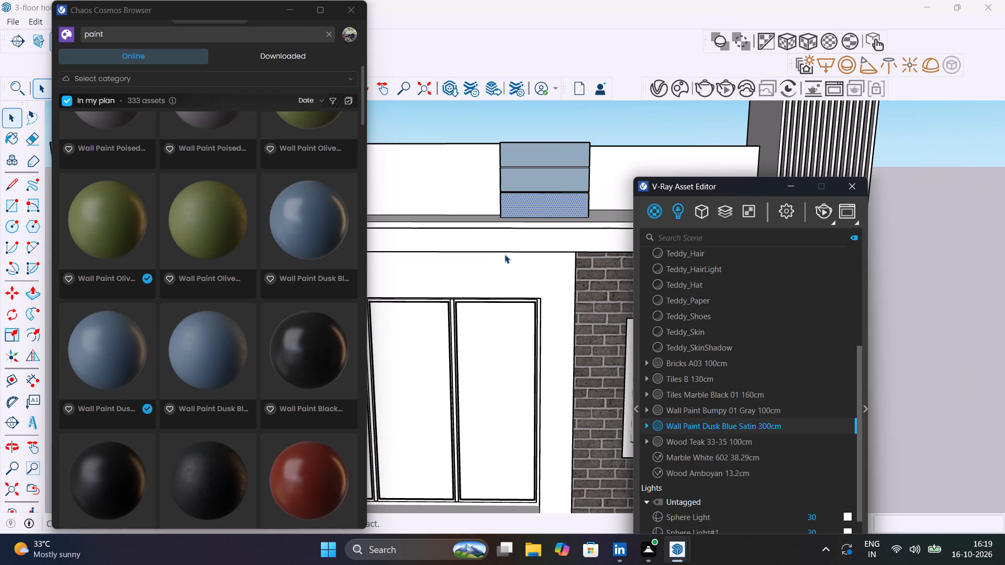
{"action": "middle_click_drag", "start_coordinate": [508, 253], "coordinate": [622, 264], "text": "shift"}
{"action": "scroll", "coordinate": [575, 250], "scroll_direction": "down", "scroll_amount": 4}
{"action": "middle_click_drag", "start_coordinate": [600, 255], "coordinate": [725, 282], "text": "shift"}
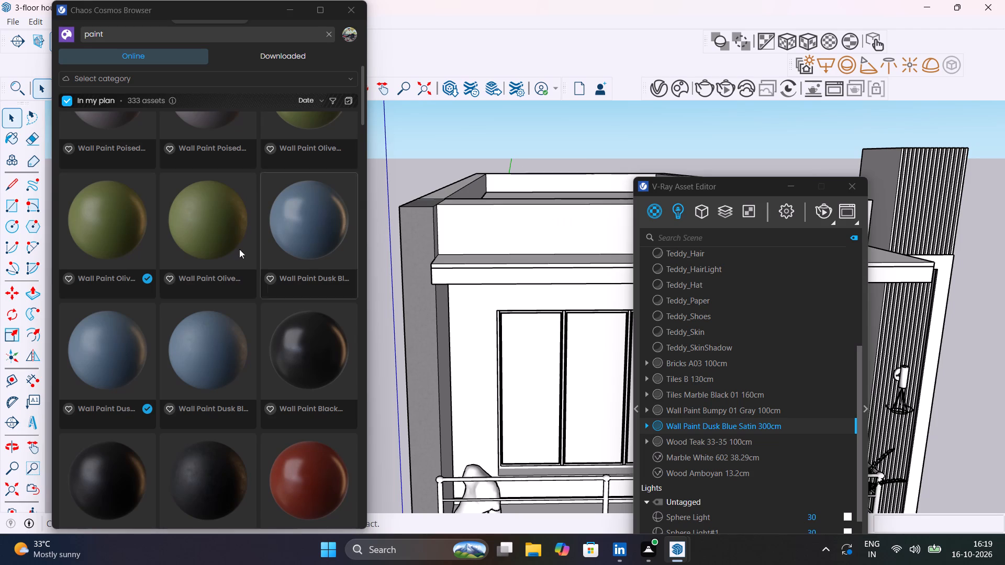
{"action": "scroll", "coordinate": [173, 335], "scroll_direction": "down", "scroll_amount": 12}
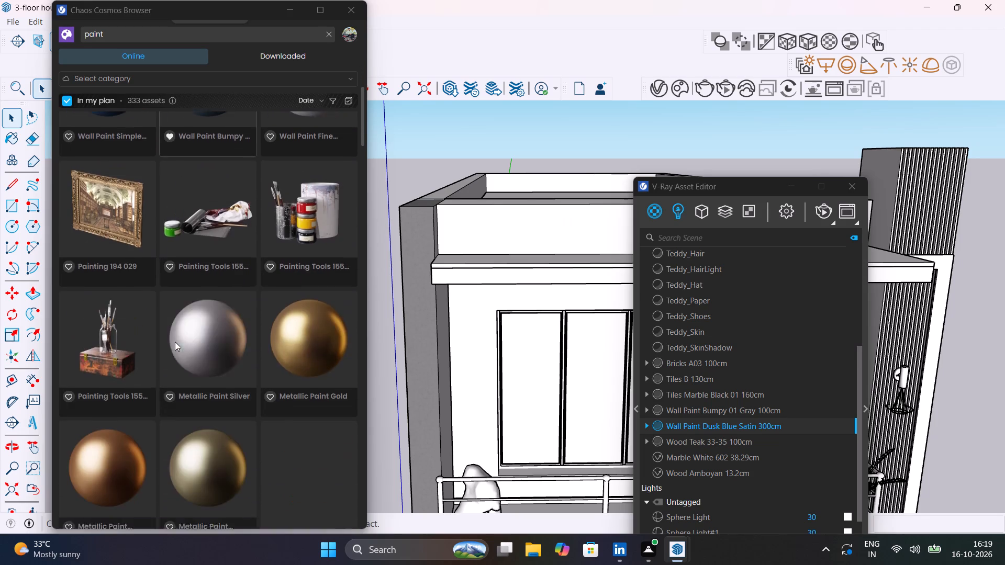
{"action": "scroll", "coordinate": [175, 342], "scroll_direction": "down", "scroll_amount": 3}
{"action": "left_click", "coordinate": [325, 59]}
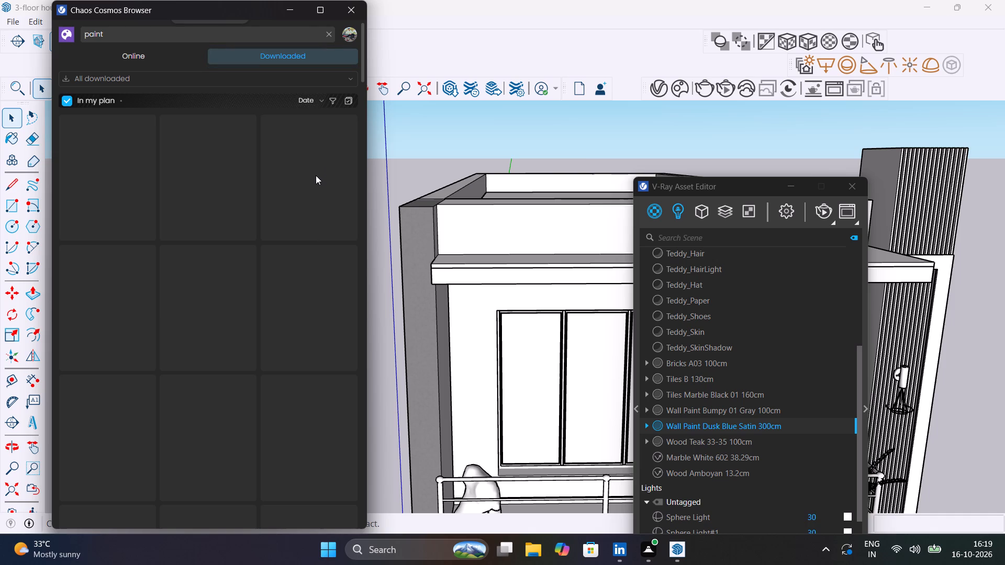
{"action": "scroll", "coordinate": [245, 264], "scroll_direction": "down", "scroll_amount": 2}
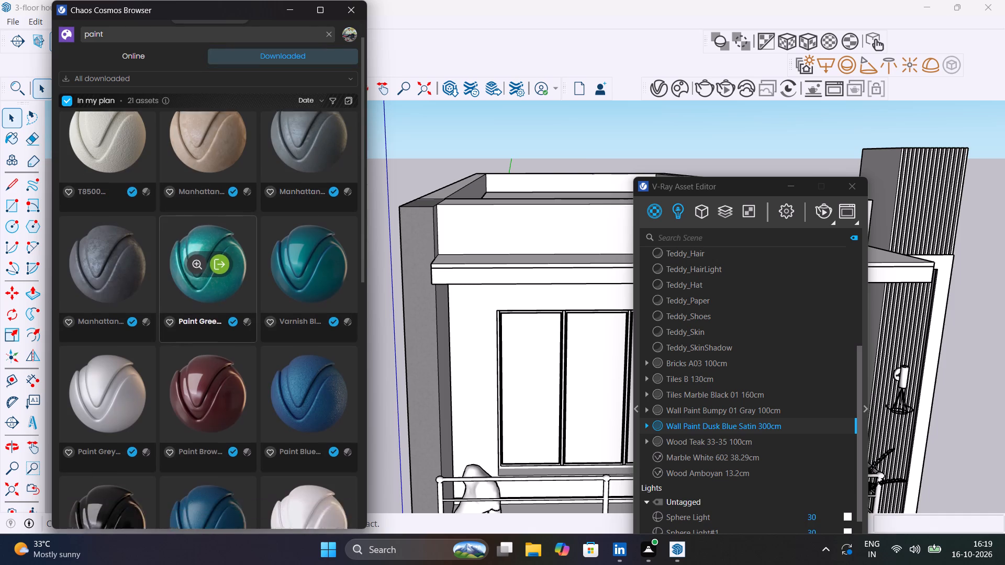
{"action": "scroll", "coordinate": [245, 264], "scroll_direction": "down", "scroll_amount": 18}
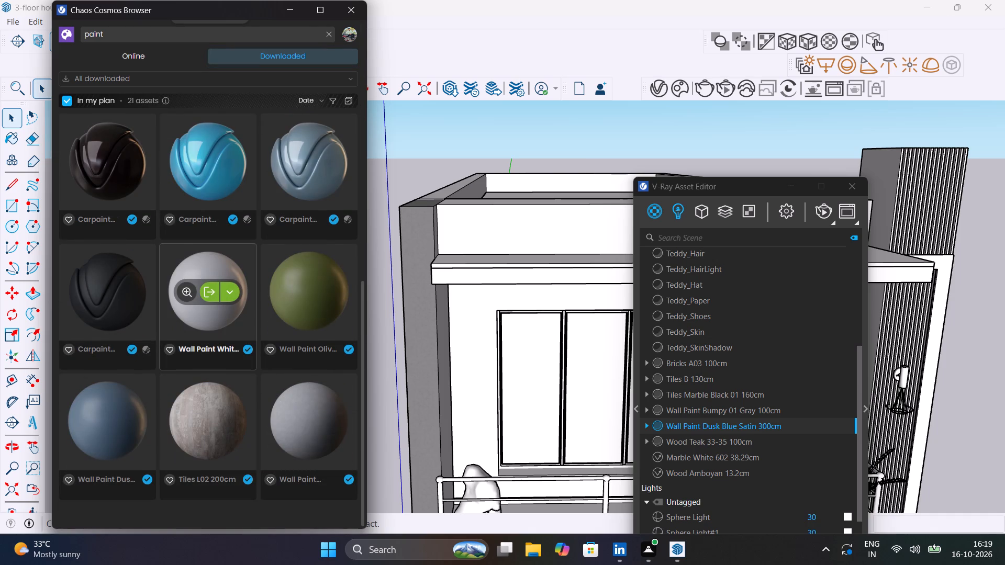
{"action": "scroll", "coordinate": [245, 264], "scroll_direction": "down", "scroll_amount": 3}
{"action": "scroll", "coordinate": [245, 264], "scroll_direction": "up", "scroll_amount": 3}
{"action": "left_click", "coordinate": [154, 60]}
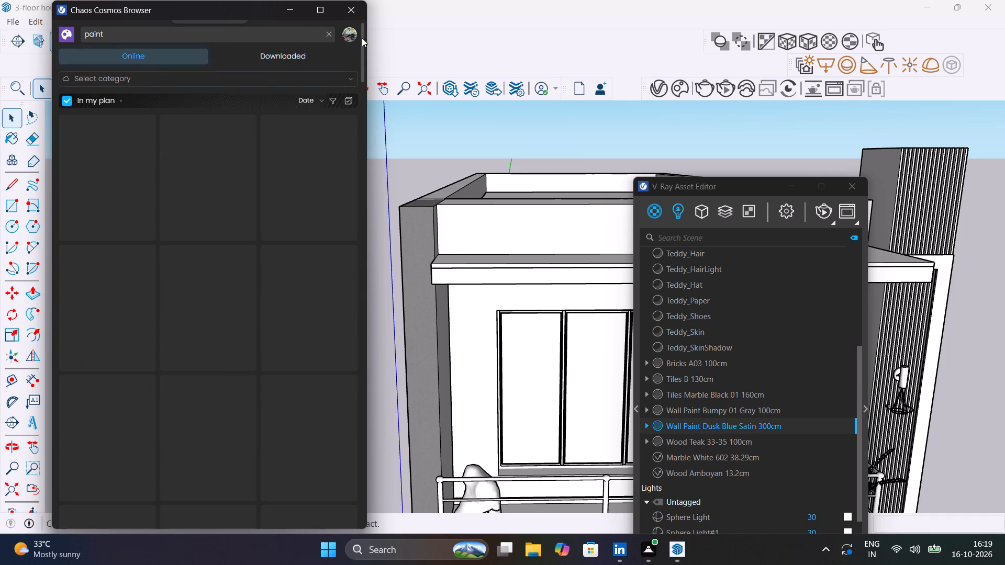
Search the online Cosmos library for cream and look through the results for a wall material.
{"action": "left_click", "coordinate": [329, 34]}
{"action": "type", "text": "CREAM"}
{"action": "key", "text": "Return"}
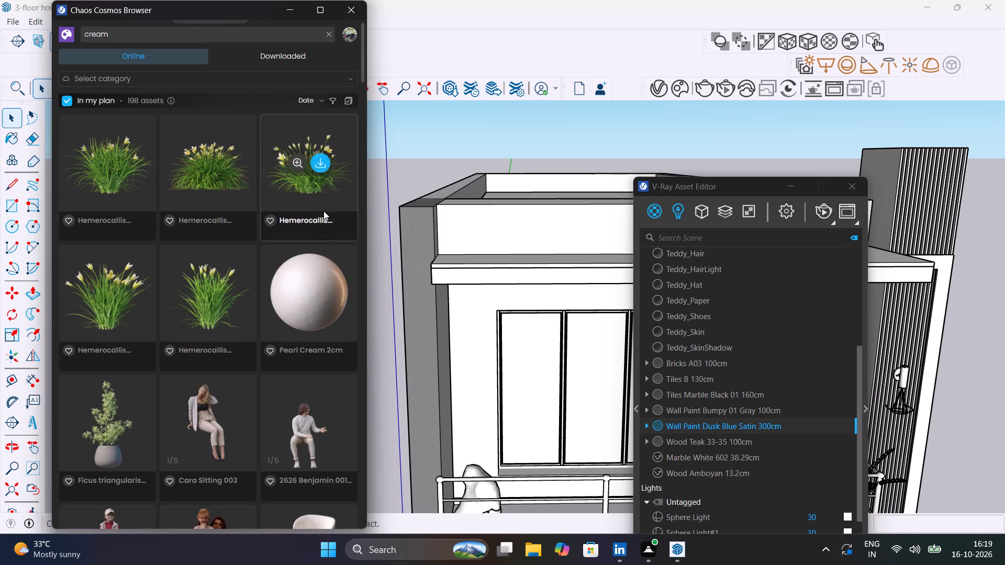
{"action": "scroll", "coordinate": [329, 266], "scroll_direction": "down", "scroll_amount": 3}
{"action": "scroll", "coordinate": [329, 269], "scroll_direction": "up", "scroll_amount": 2}
{"action": "scroll", "coordinate": [329, 269], "scroll_direction": "down", "scroll_amount": 5}
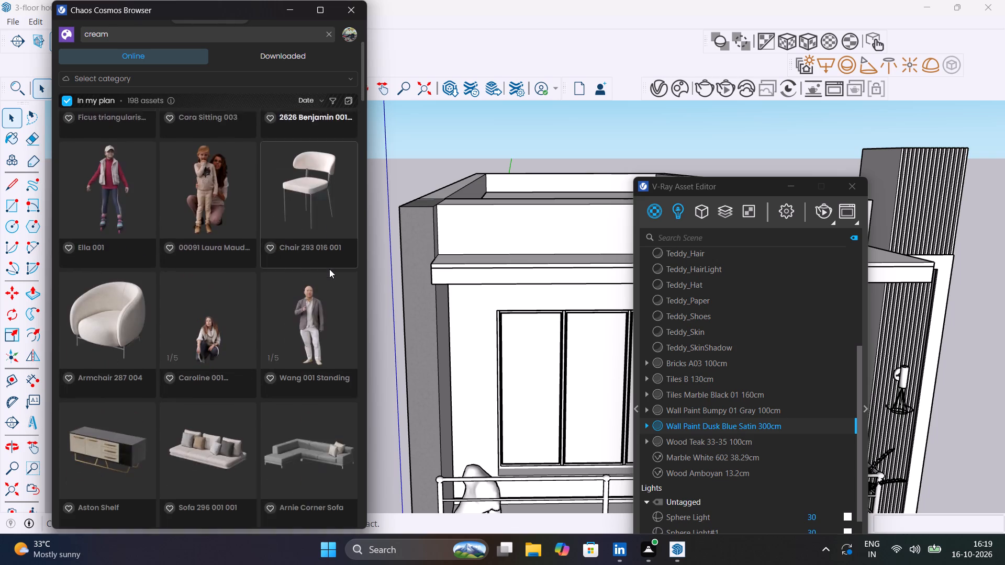
{"action": "scroll", "coordinate": [329, 269], "scroll_direction": "down", "scroll_amount": 14}
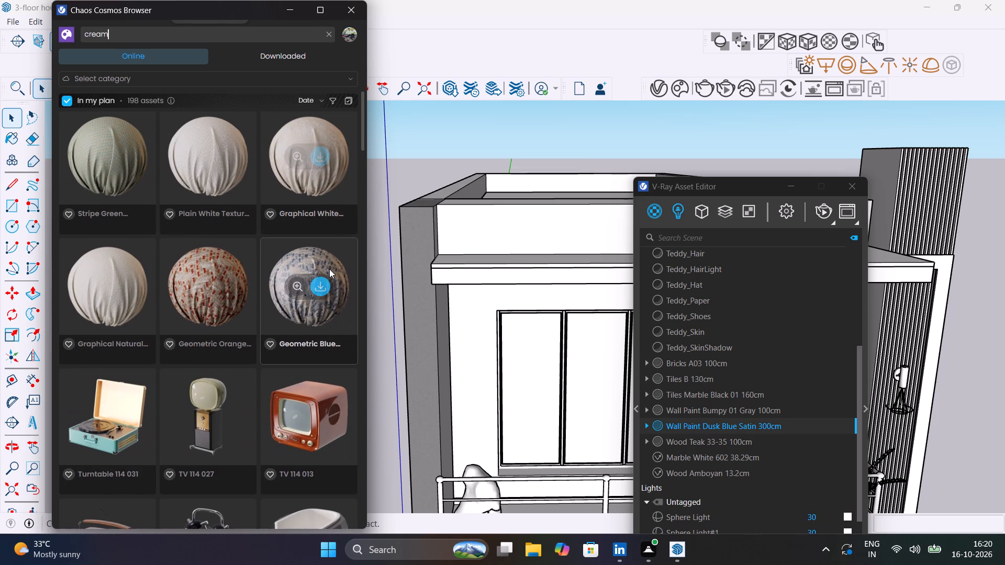
{"action": "scroll", "coordinate": [329, 269], "scroll_direction": "down", "scroll_amount": 12}
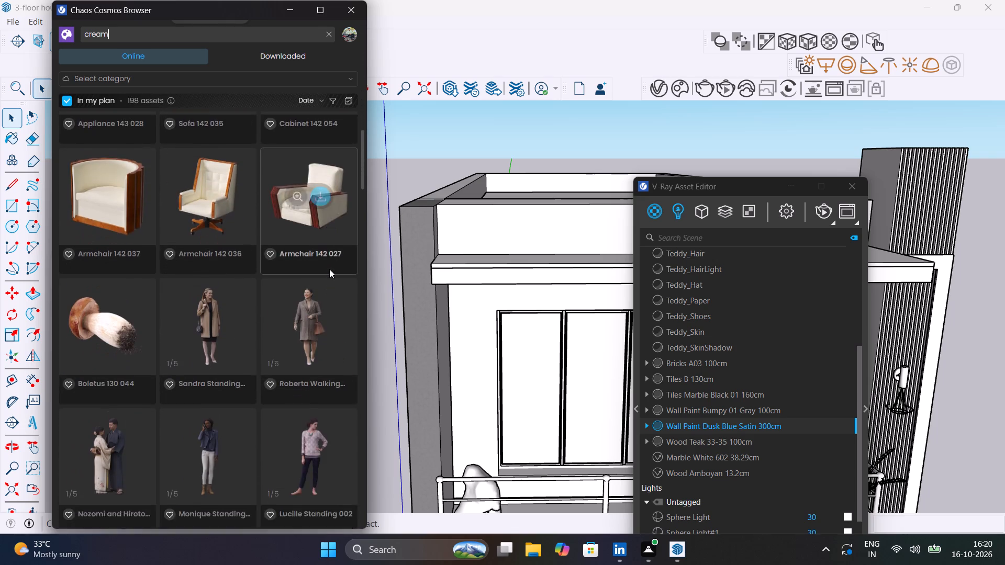
{"action": "scroll", "coordinate": [329, 269], "scroll_direction": "down", "scroll_amount": 6}
{"action": "scroll", "coordinate": [329, 269], "scroll_direction": "up", "scroll_amount": 20}
{"action": "scroll", "coordinate": [329, 269], "scroll_direction": "up", "scroll_amount": 11}
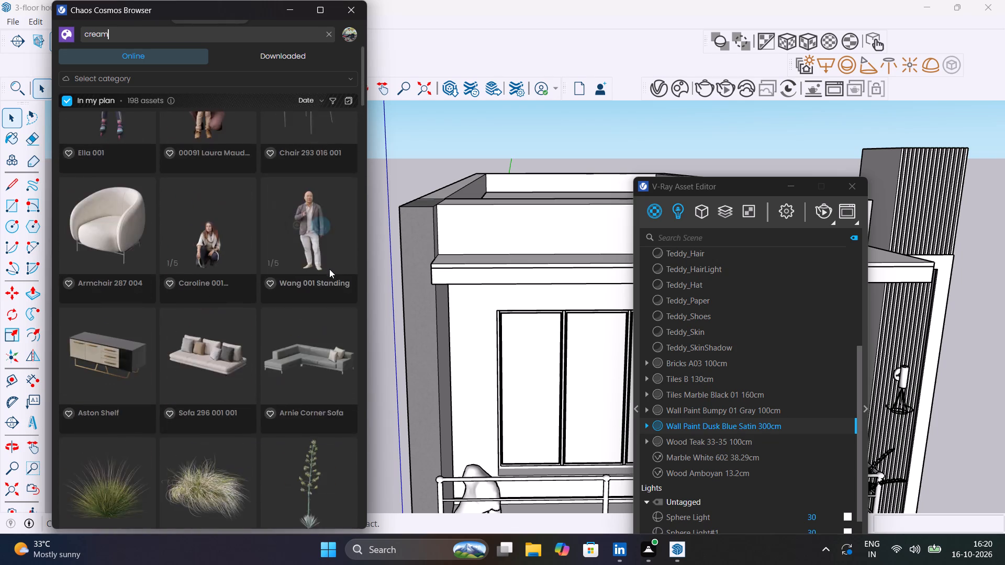
{"action": "scroll", "coordinate": [329, 269], "scroll_direction": "up", "scroll_amount": 8}
Download the Pearl Cream 2cm material and import it into the scene.
{"action": "left_click", "coordinate": [319, 292]}
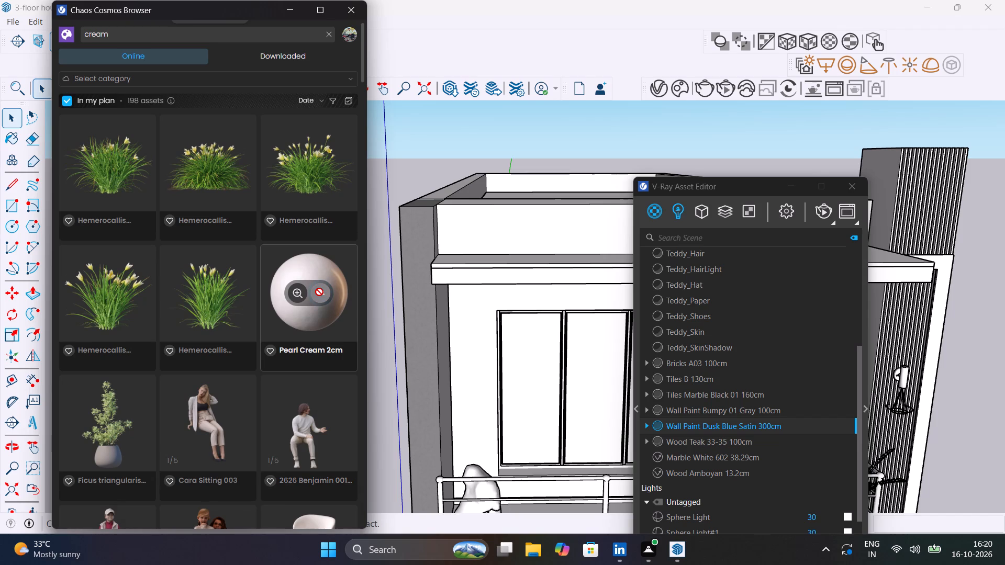
{"action": "left_click", "coordinate": [319, 292]}
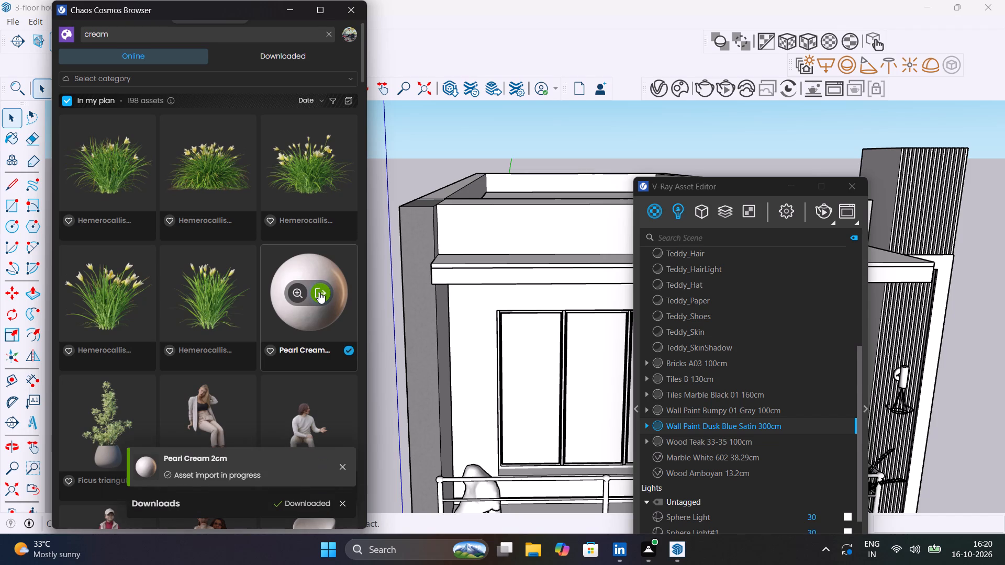
Apply Pearl Cream 2cm to the two roof parapet front faces on either side of the blue panel block.
{"action": "left_click", "coordinate": [518, 242]}
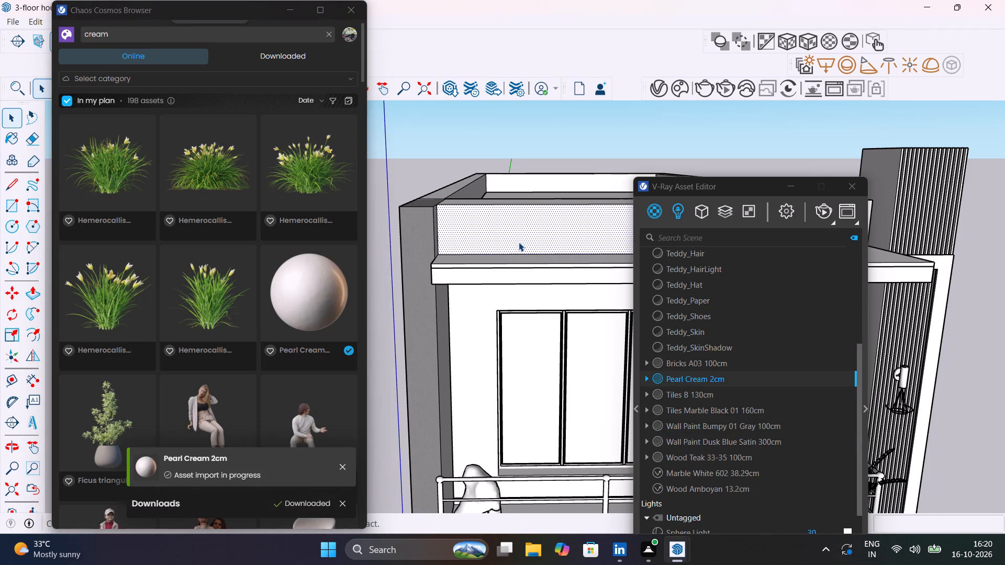
{"action": "right_click", "coordinate": [680, 375]}
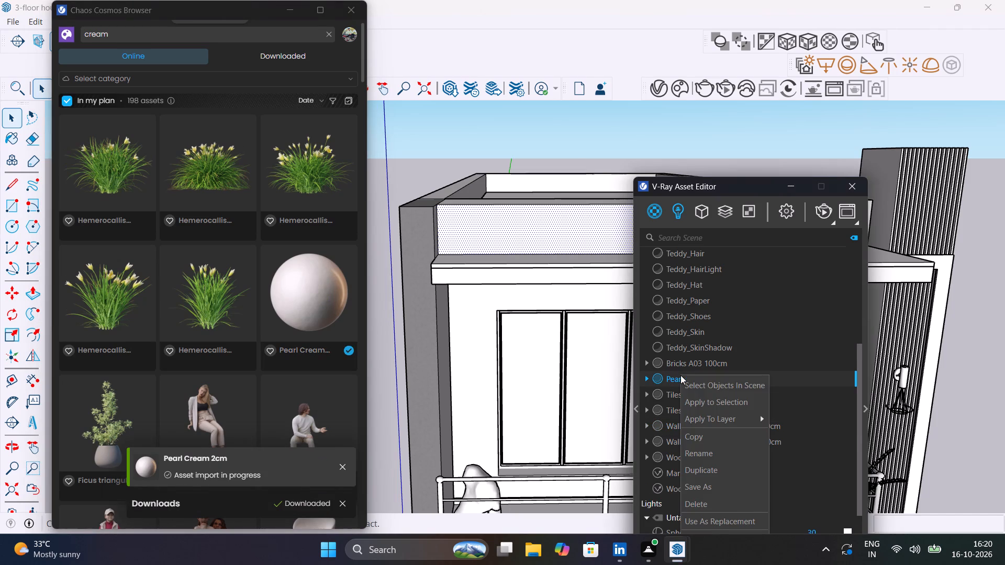
{"action": "left_click", "coordinate": [697, 398]}
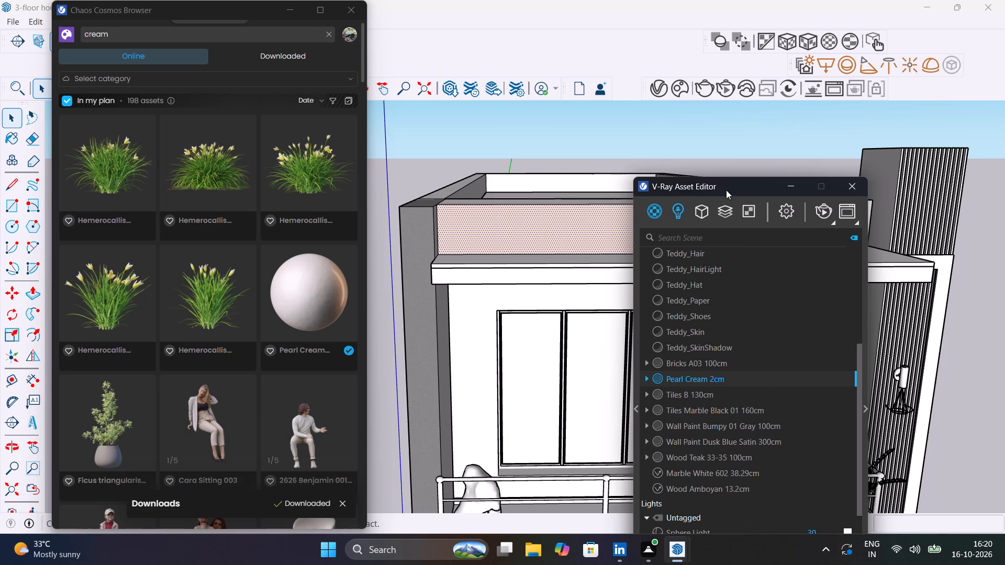
{"action": "left_click_drag", "start_coordinate": [727, 189], "coordinate": [629, 297]}
{"action": "middle_click_drag", "start_coordinate": [787, 233], "coordinate": [685, 235]}
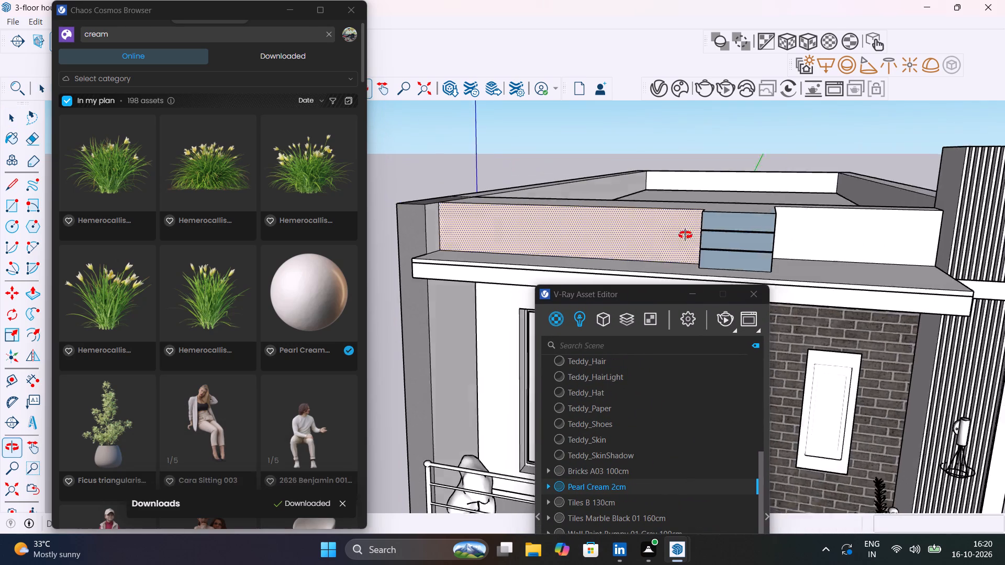
{"action": "middle_click_drag", "start_coordinate": [685, 235], "coordinate": [655, 238]}
{"action": "left_click", "coordinate": [889, 247]}
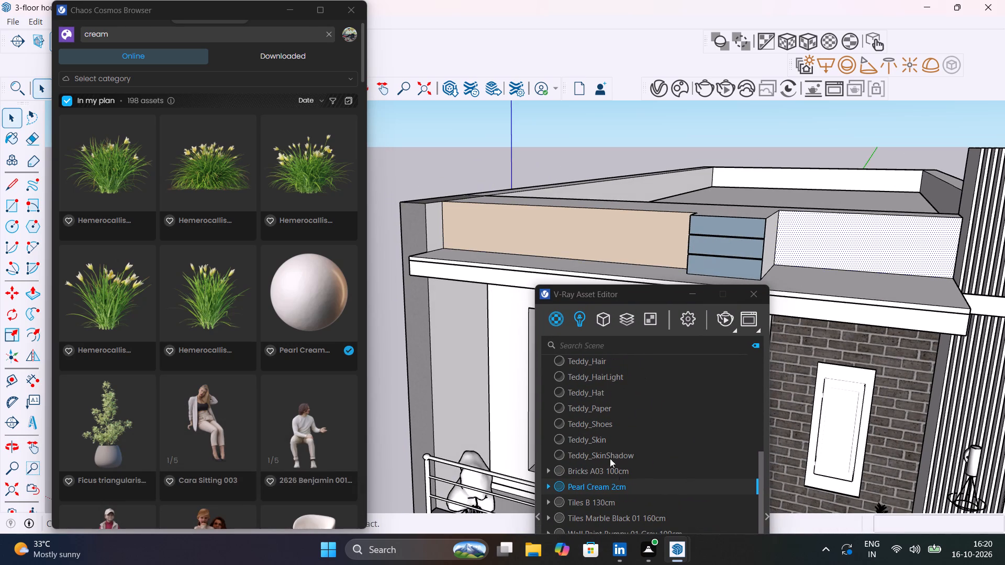
{"action": "right_click", "coordinate": [627, 488]}
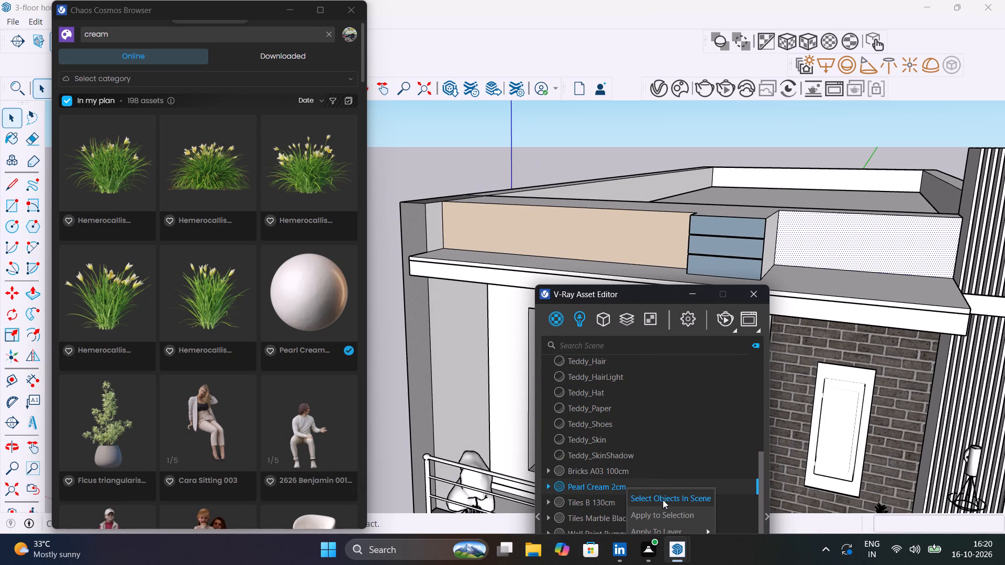
{"action": "left_click", "coordinate": [664, 511]}
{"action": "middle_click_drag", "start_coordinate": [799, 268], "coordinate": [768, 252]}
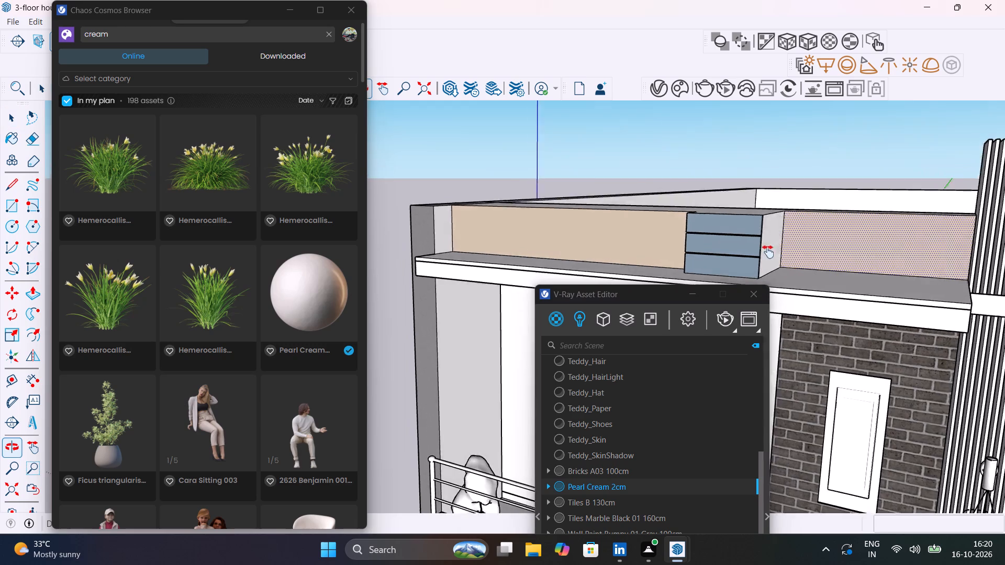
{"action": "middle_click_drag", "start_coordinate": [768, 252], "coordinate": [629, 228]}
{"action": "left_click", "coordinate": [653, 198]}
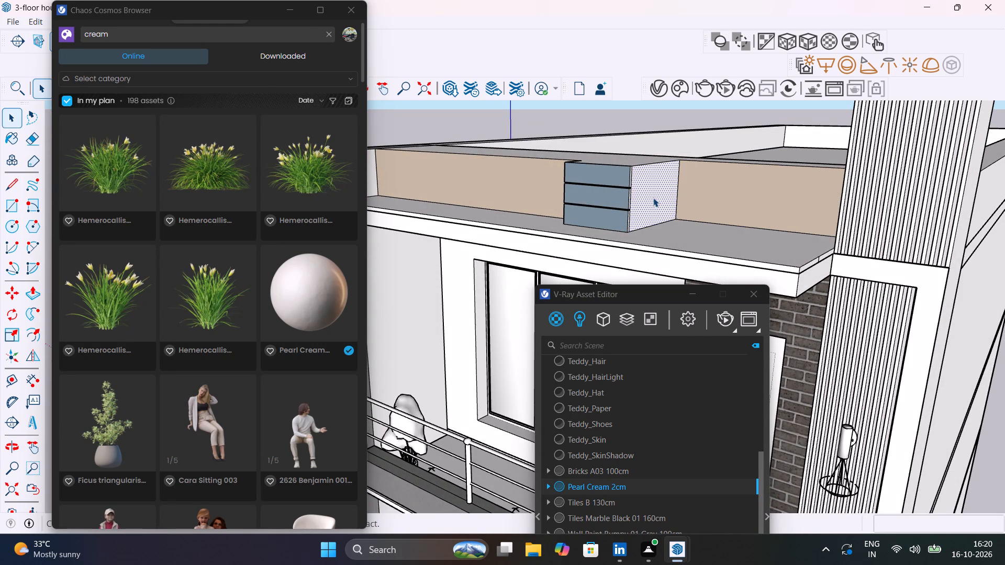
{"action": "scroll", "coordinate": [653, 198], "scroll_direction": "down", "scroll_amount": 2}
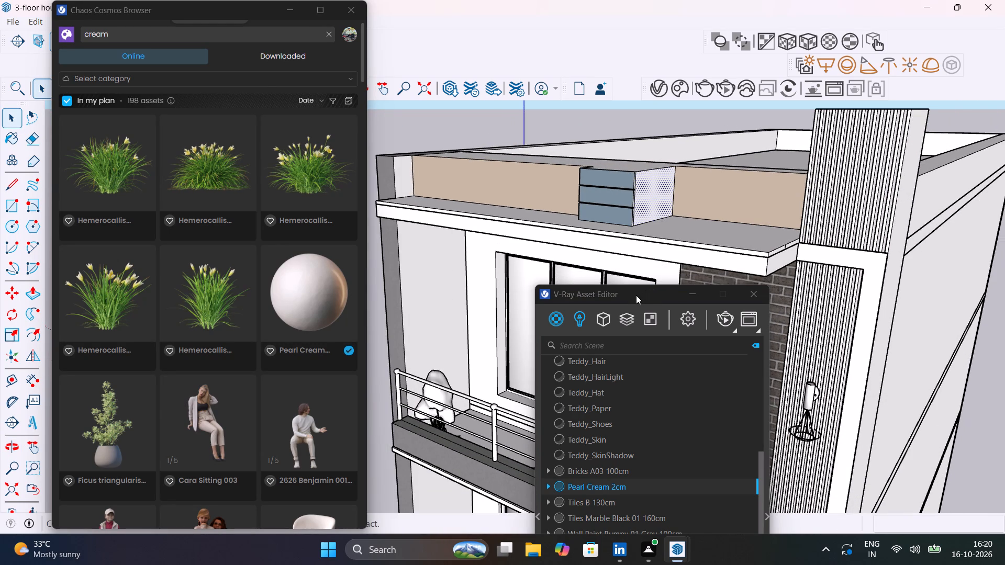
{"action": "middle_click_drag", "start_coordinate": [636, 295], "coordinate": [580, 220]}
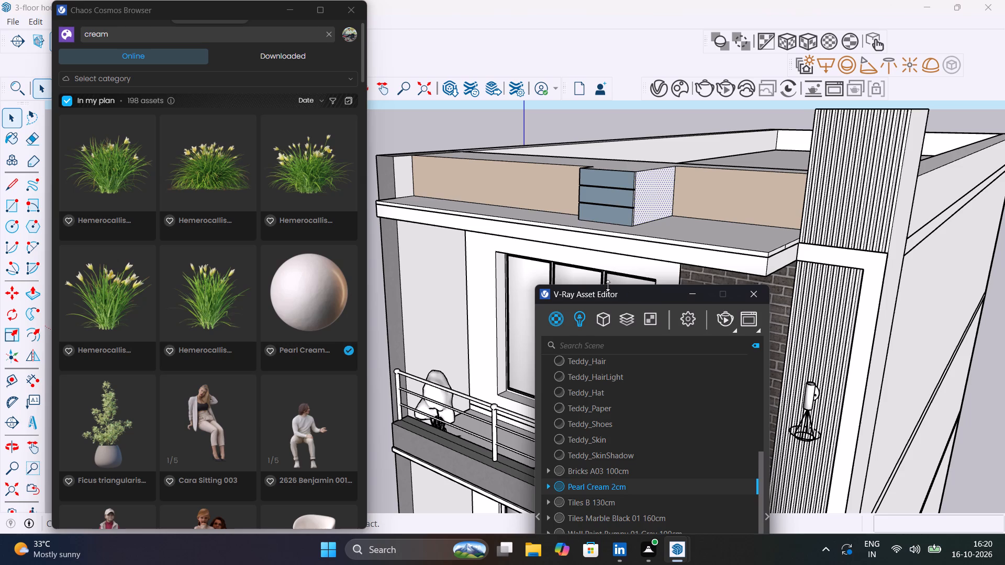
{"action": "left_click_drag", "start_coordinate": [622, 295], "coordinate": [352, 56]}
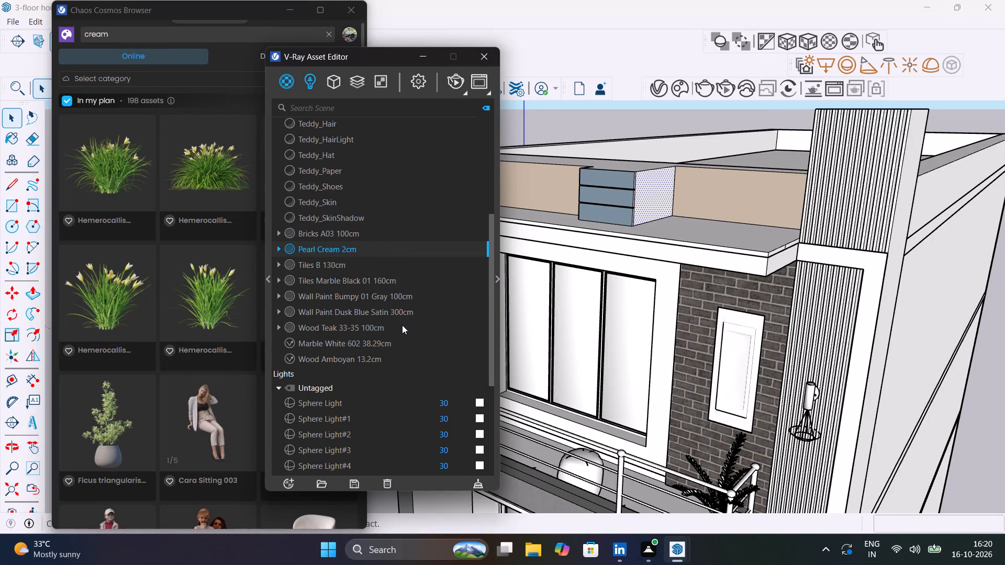
Start a V-Ray interactive render of the top floor and roof parapet seen from the front.
{"action": "middle_click_drag", "start_coordinate": [628, 257], "coordinate": [871, 249]}
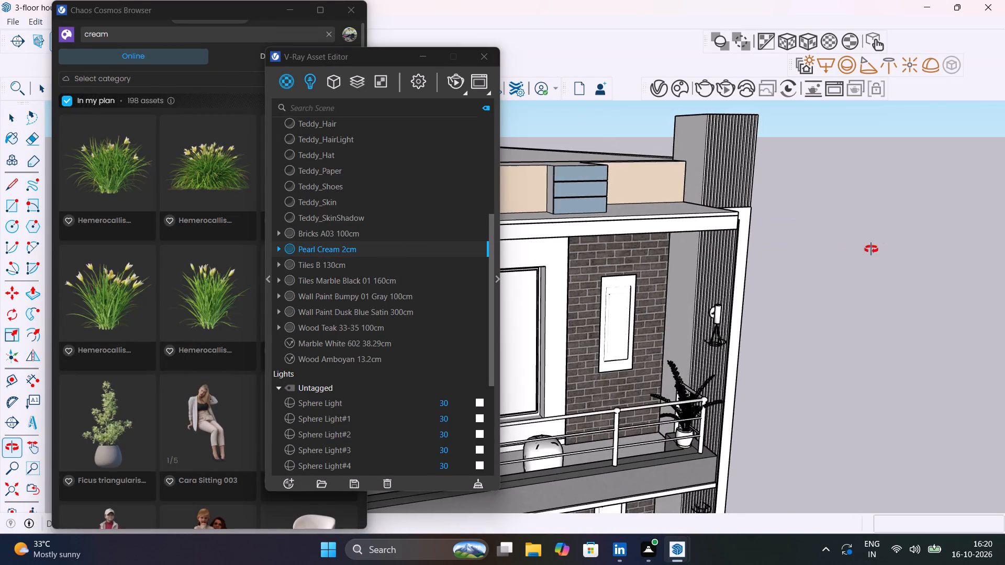
{"action": "middle_click_drag", "start_coordinate": [871, 249], "coordinate": [779, 234]}
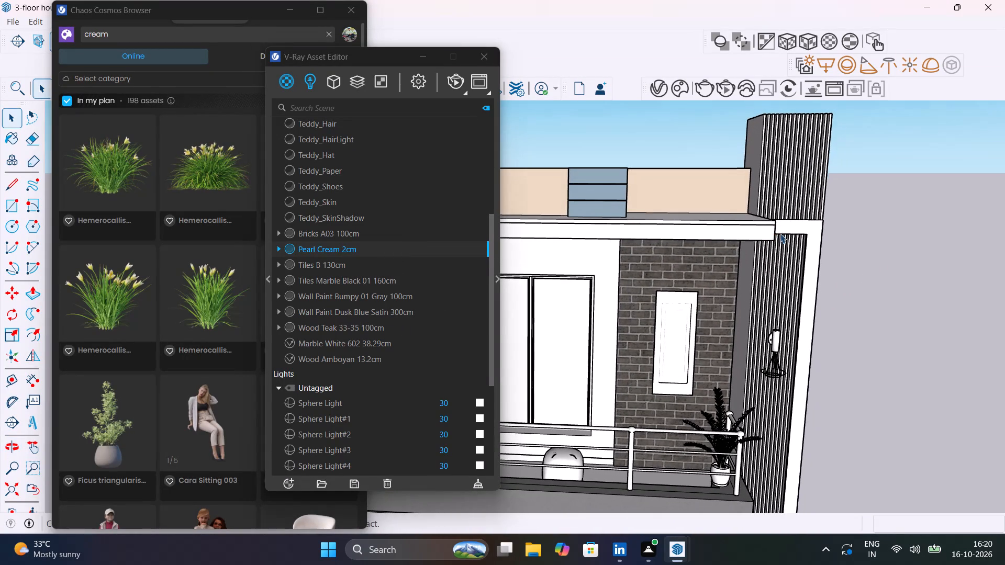
{"action": "key", "text": "space"}
{"action": "left_click", "coordinate": [911, 352]}
{"action": "scroll", "coordinate": [609, 240], "scroll_direction": "down", "scroll_amount": 4}
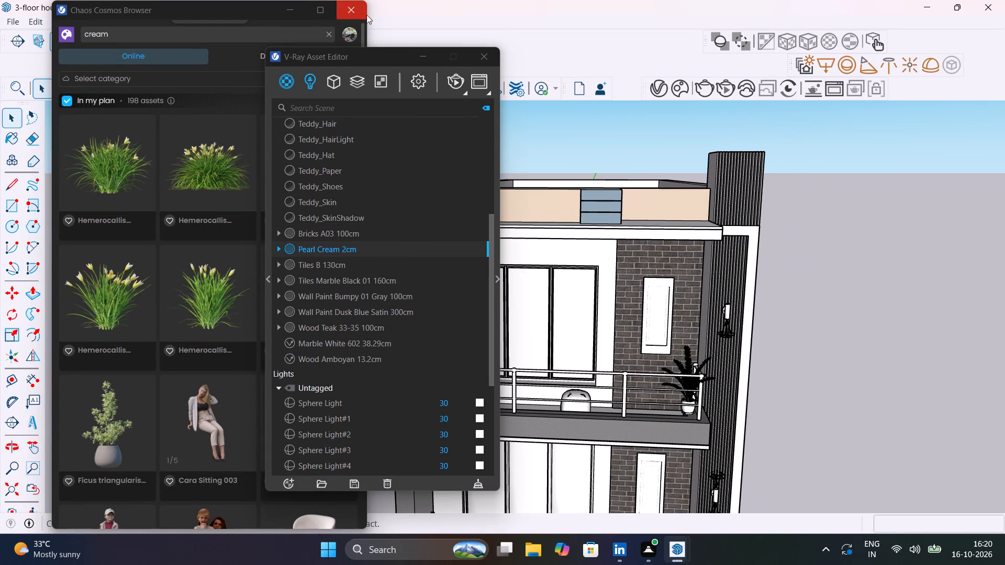
{"action": "left_click_drag", "start_coordinate": [404, 53], "coordinate": [259, 48]}
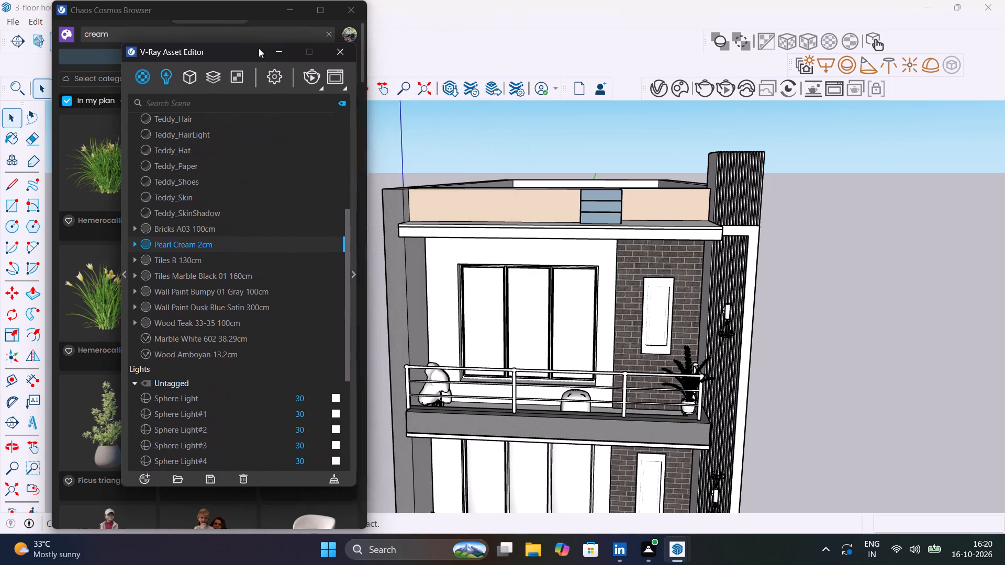
{"action": "left_click_drag", "start_coordinate": [259, 48], "coordinate": [242, 48]}
{"action": "left_click", "coordinate": [296, 74]}
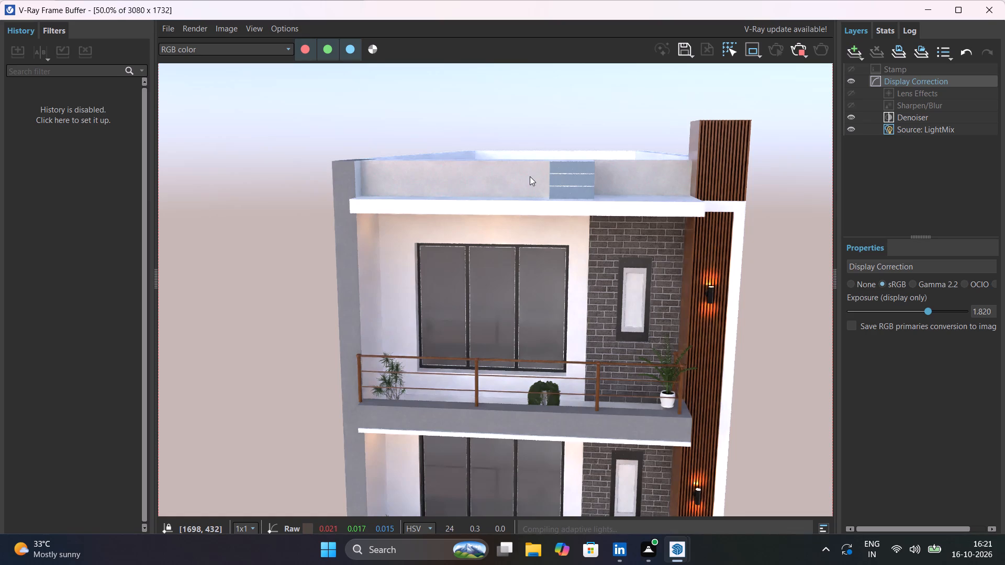
Examine the cream parapet and top-floor facade in the test render, then stop it and close the frame buffer.
{"action": "scroll", "coordinate": [530, 176], "scroll_direction": "down", "scroll_amount": 2}
{"action": "scroll", "coordinate": [530, 304], "scroll_direction": "up", "scroll_amount": 1}
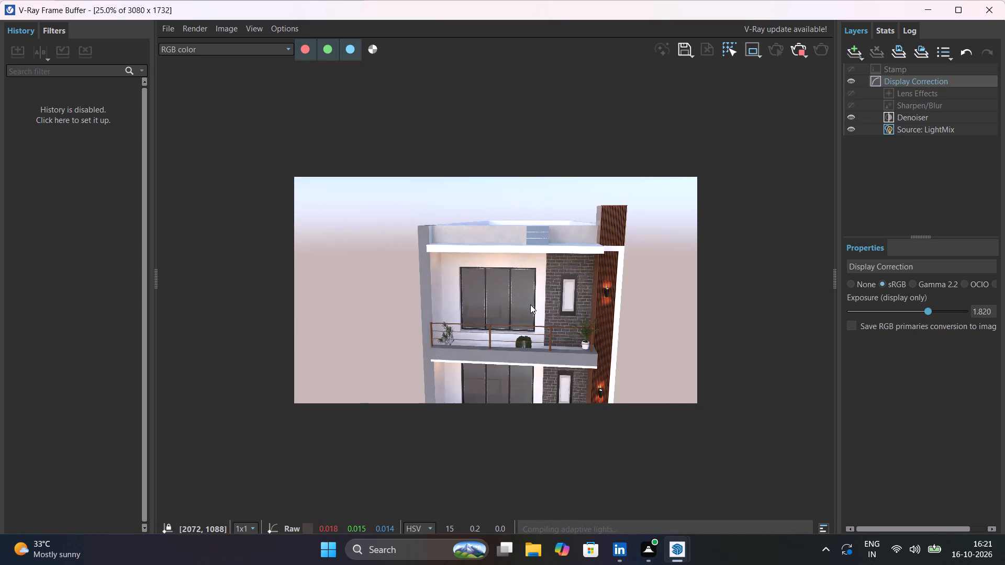
{"action": "scroll", "coordinate": [530, 304], "scroll_direction": "up", "scroll_amount": 2}
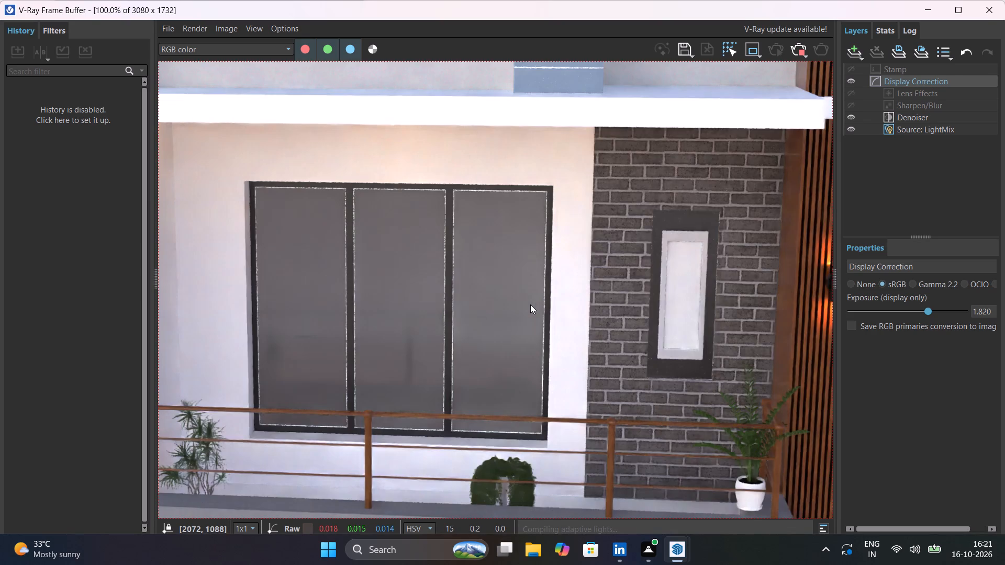
{"action": "scroll", "coordinate": [530, 304], "scroll_direction": "down", "scroll_amount": 1}
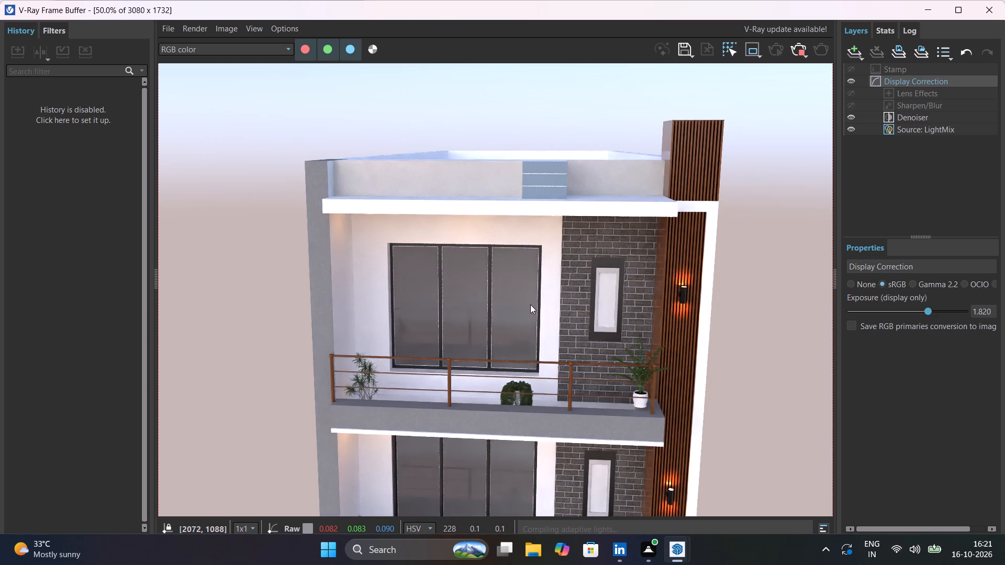
{"action": "scroll", "coordinate": [530, 304], "scroll_direction": "down", "scroll_amount": 1}
{"action": "scroll", "coordinate": [530, 304], "scroll_direction": "up", "scroll_amount": 1}
{"action": "left_click", "coordinate": [802, 50]}
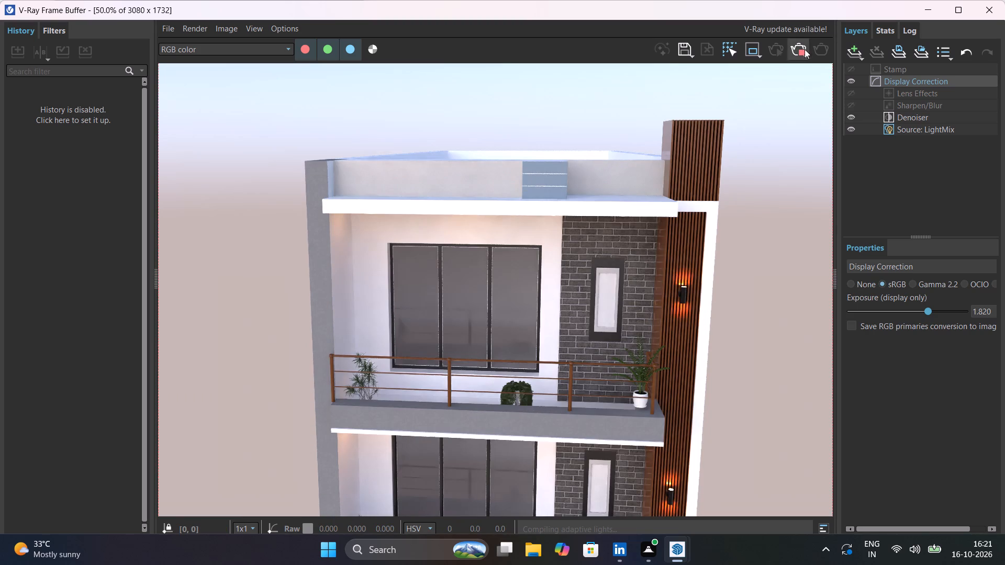
{"action": "left_click", "coordinate": [988, 8]}
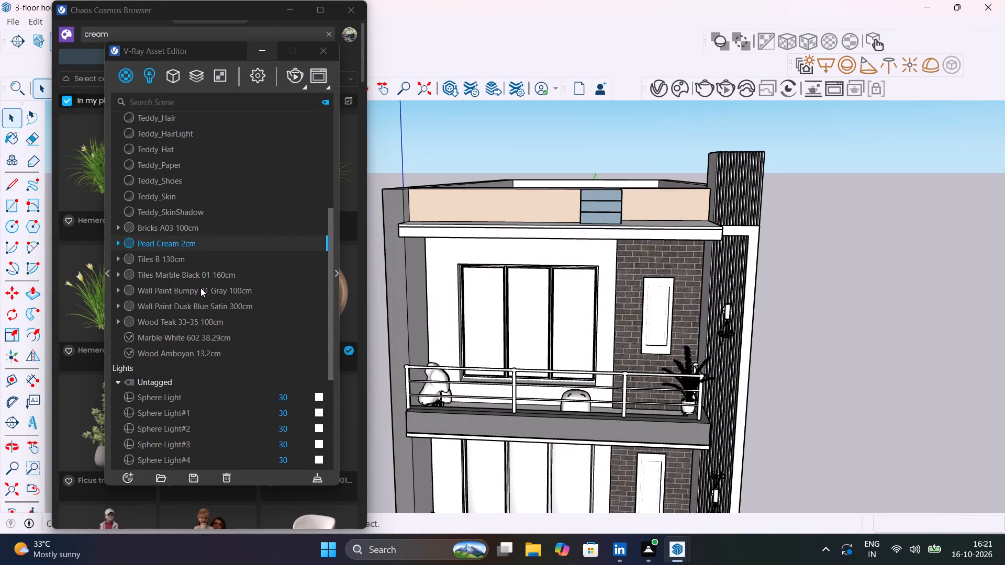
Apply Wall Paint Bumpy 01 Gray 100cm to the white front frame face bordering the slatted column on the upper floors.
{"action": "scroll", "coordinate": [200, 288], "scroll_direction": "up", "scroll_amount": 1}
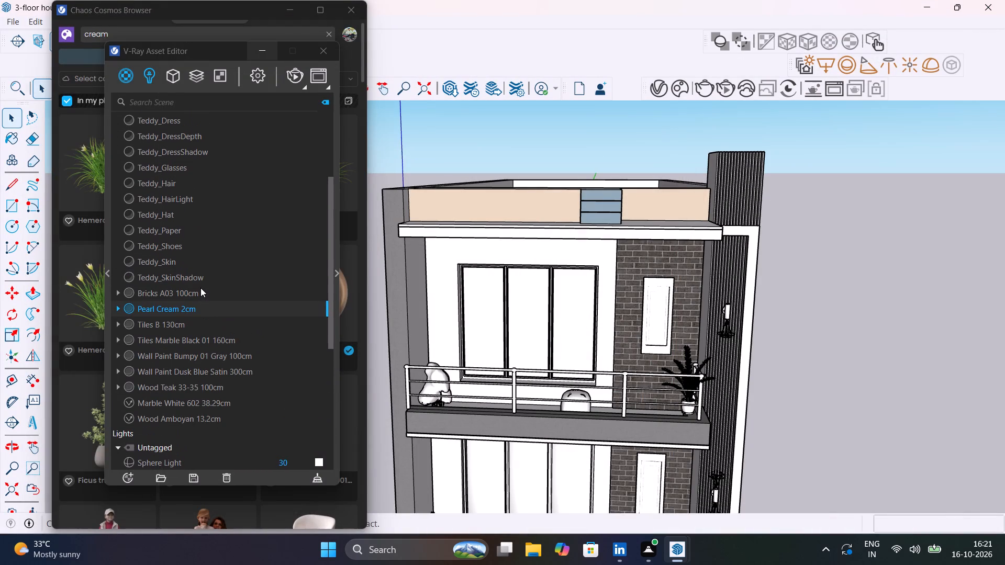
{"action": "scroll", "coordinate": [200, 288], "scroll_direction": "down", "scroll_amount": 1}
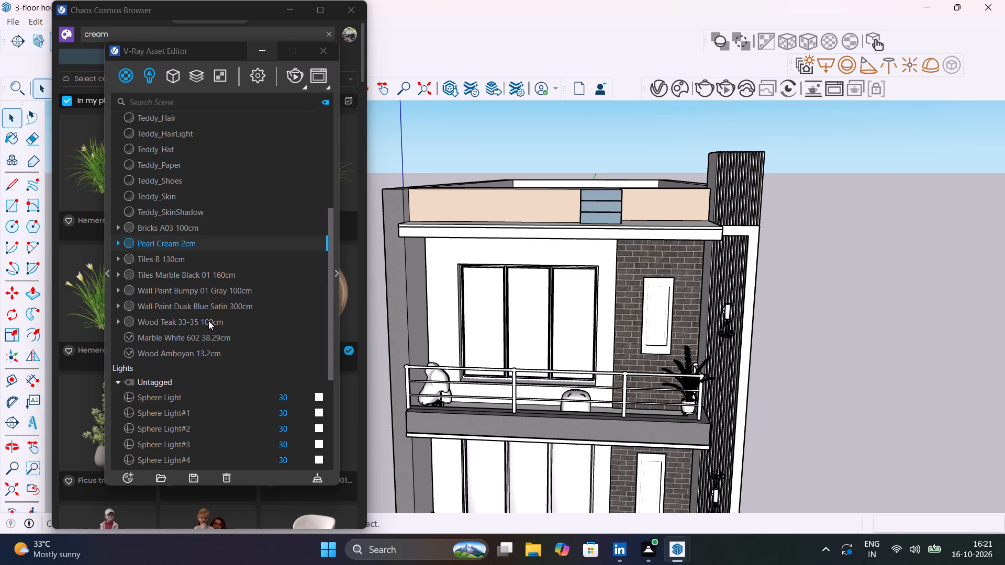
{"action": "left_click", "coordinate": [192, 289]}
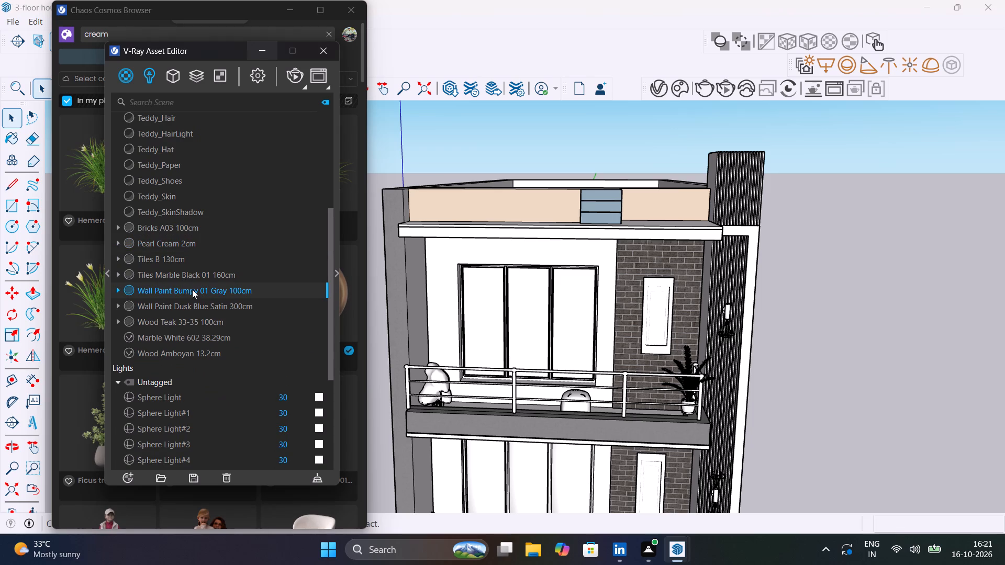
{"action": "left_click", "coordinate": [336, 279]}
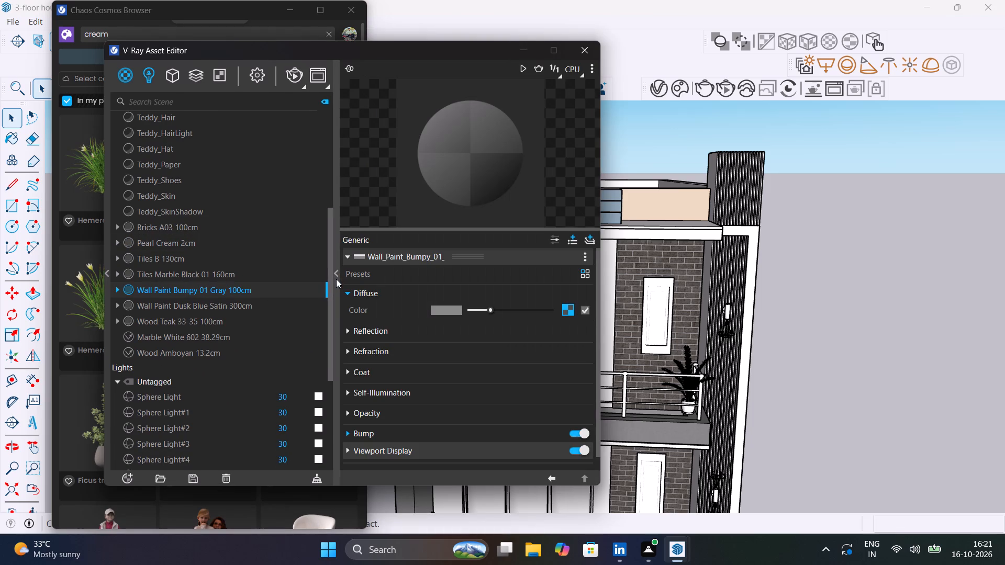
{"action": "left_click", "coordinate": [336, 274]}
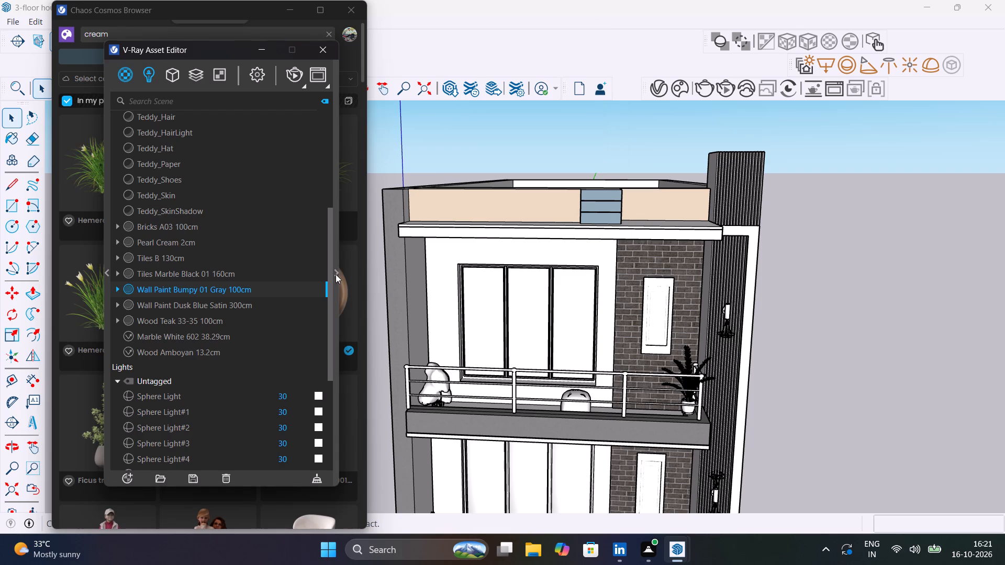
{"action": "middle_click_drag", "start_coordinate": [745, 327], "coordinate": [664, 323]}
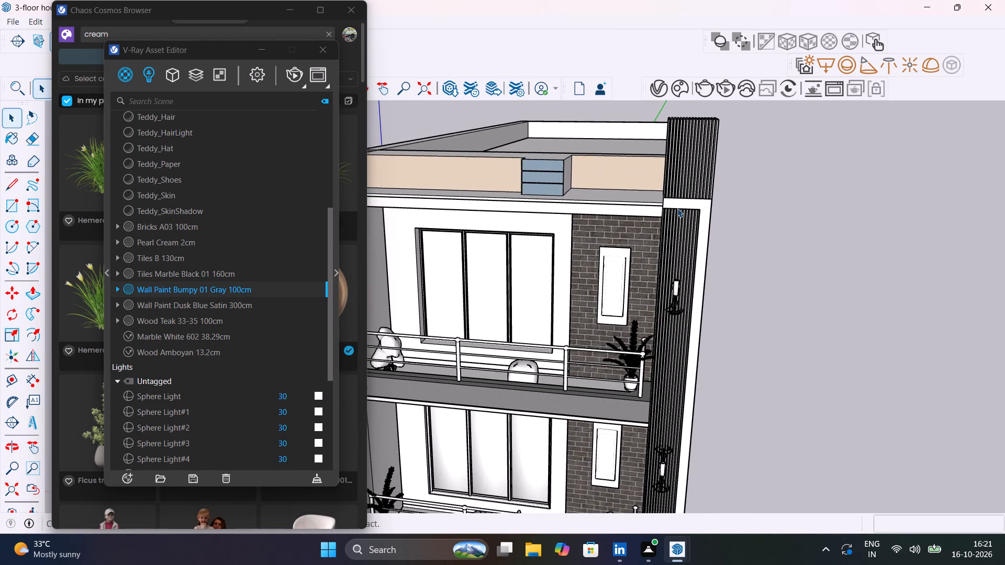
{"action": "scroll", "coordinate": [680, 204], "scroll_direction": "up", "scroll_amount": 6}
{"action": "left_click", "coordinate": [680, 204]}
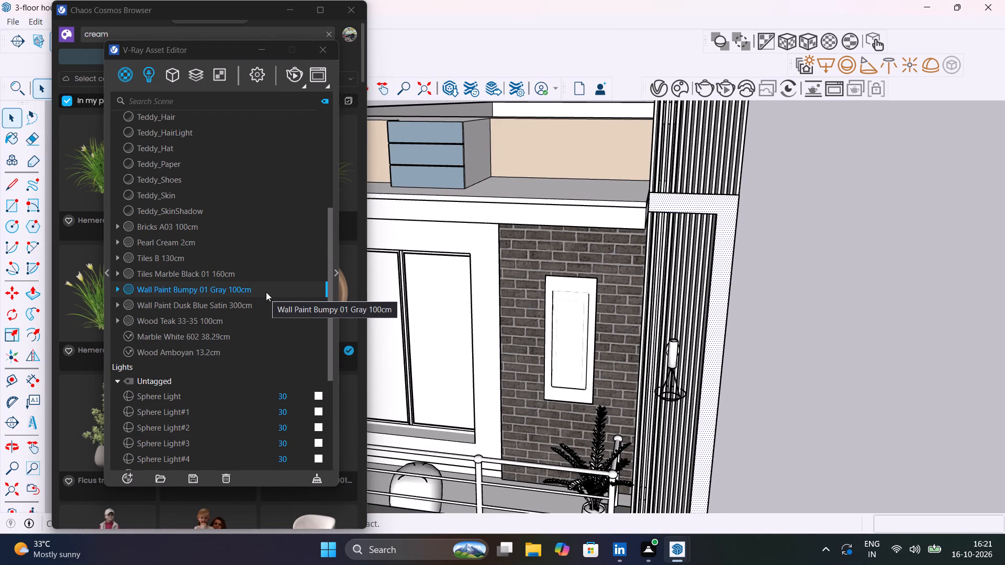
{"action": "right_click", "coordinate": [266, 292]}
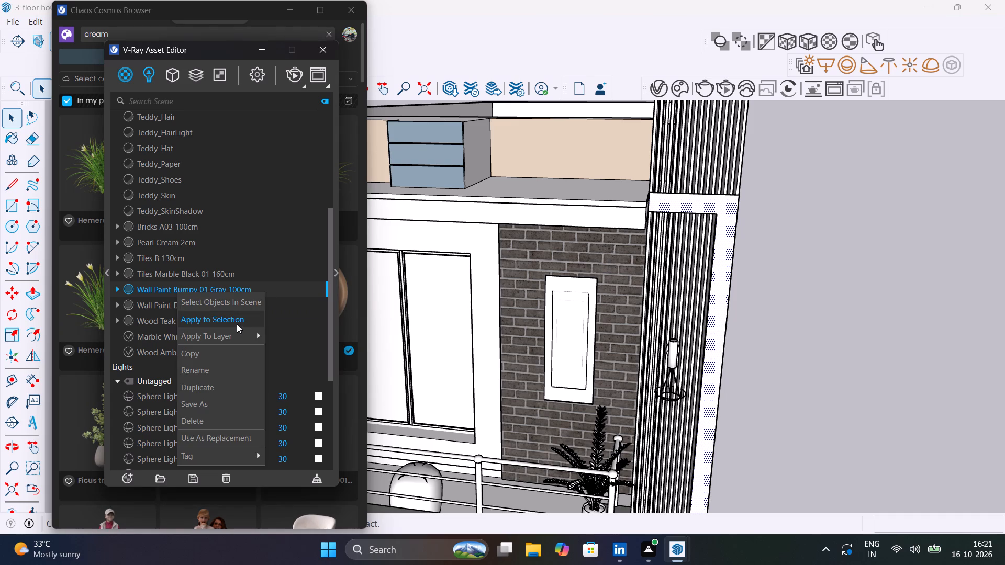
{"action": "left_click", "coordinate": [237, 324]}
{"action": "scroll", "coordinate": [564, 313], "scroll_direction": "down", "scroll_amount": 2}
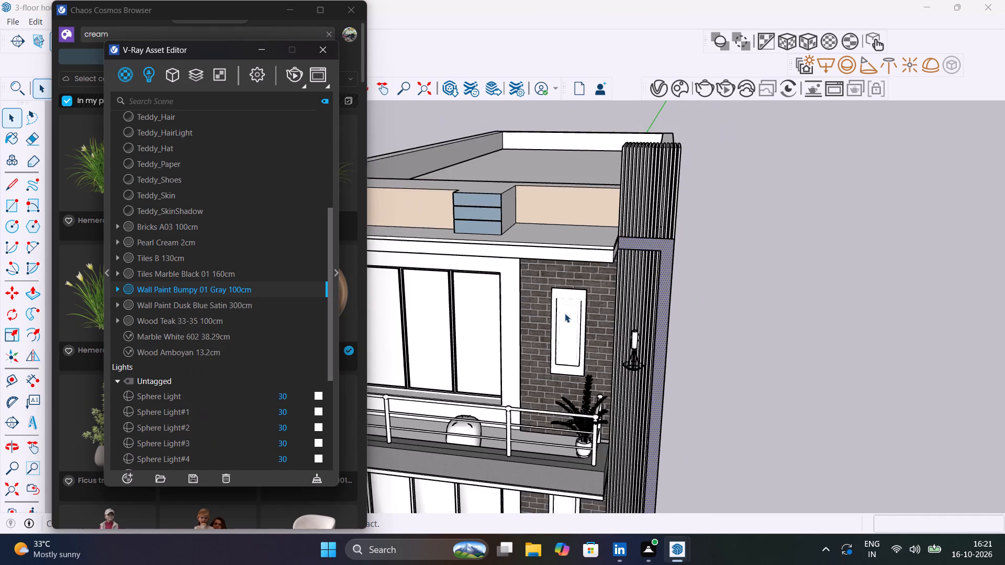
{"action": "scroll", "coordinate": [565, 313], "scroll_direction": "down", "scroll_amount": 10}
{"action": "left_click", "coordinate": [680, 281]}
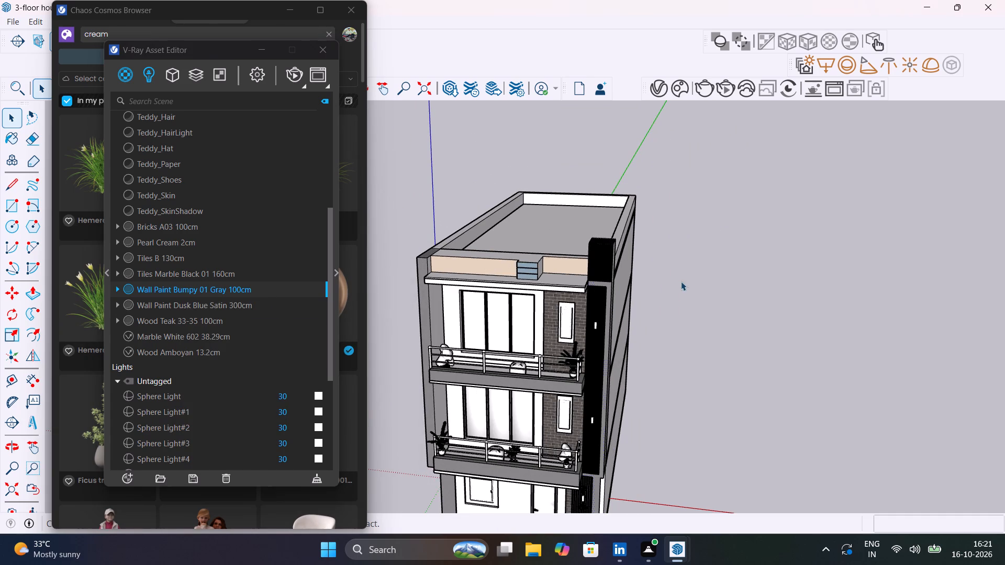
Run an interactive render of the full three-floor front facade, examine its materials and lights, then stop it and close the frame buffer.
{"action": "middle_click_drag", "start_coordinate": [636, 310], "coordinate": [720, 220]}
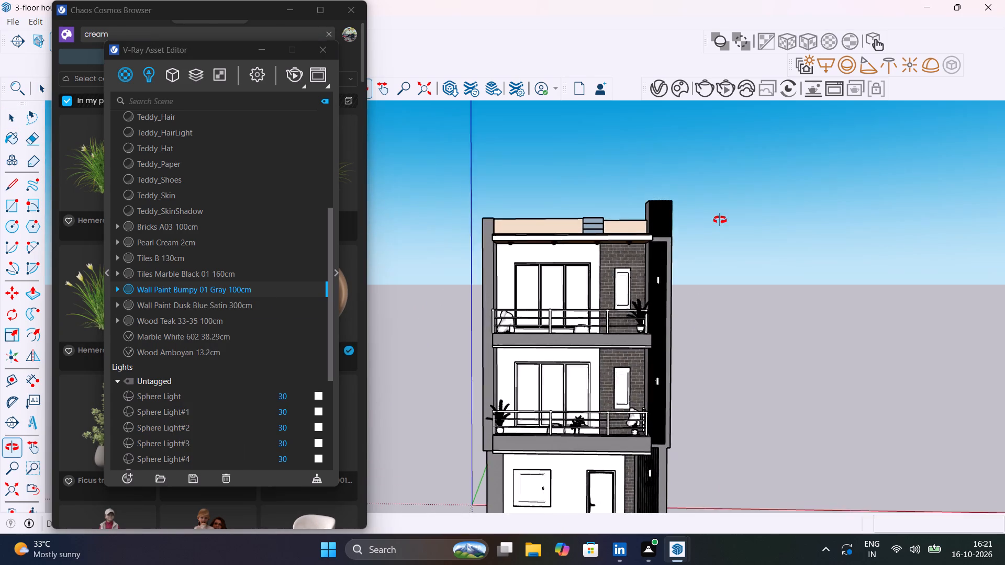
{"action": "middle_click_drag", "start_coordinate": [720, 220], "coordinate": [740, 197]}
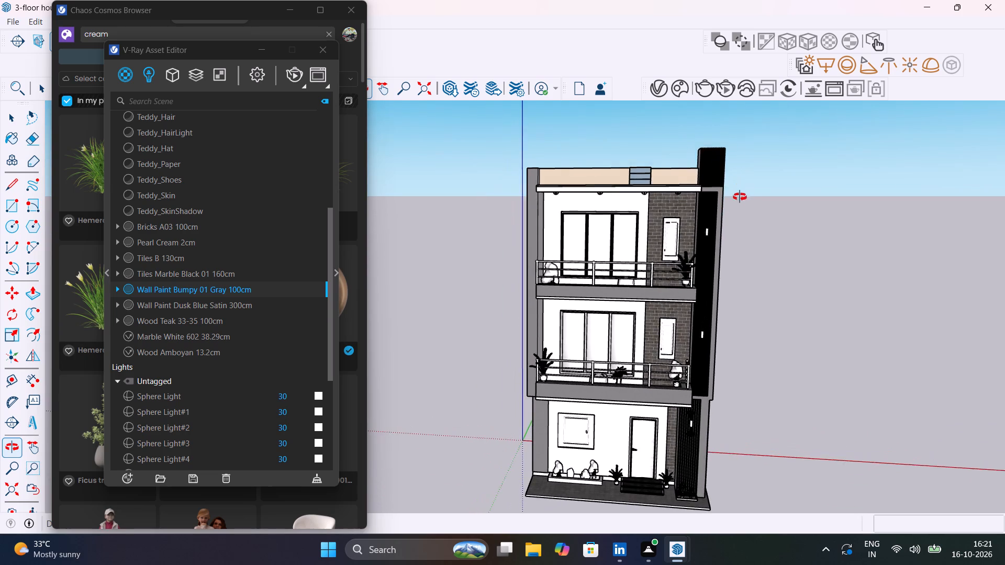
{"action": "middle_click_drag", "start_coordinate": [740, 197], "coordinate": [735, 219]}
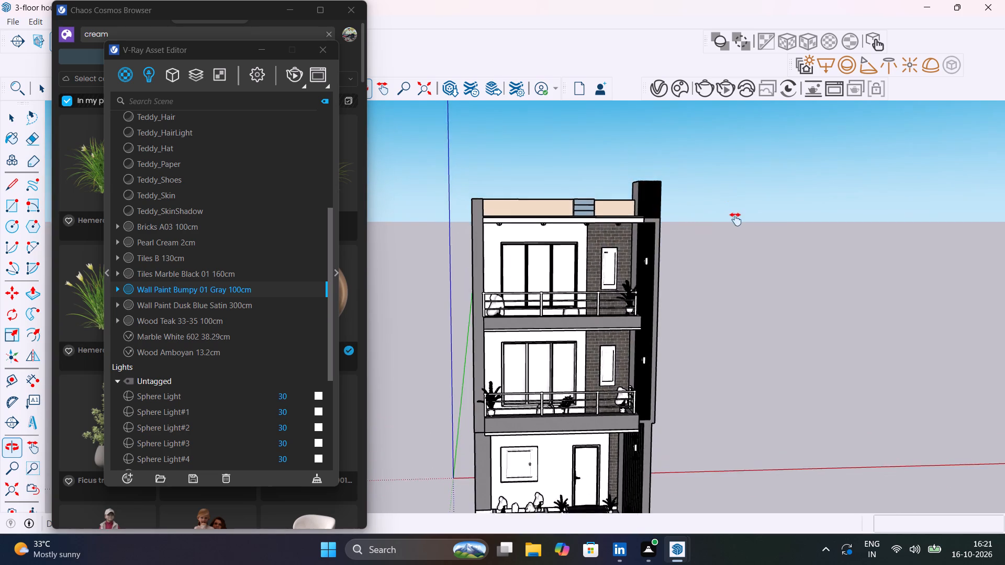
{"action": "middle_click_drag", "start_coordinate": [735, 219], "coordinate": [740, 178]}
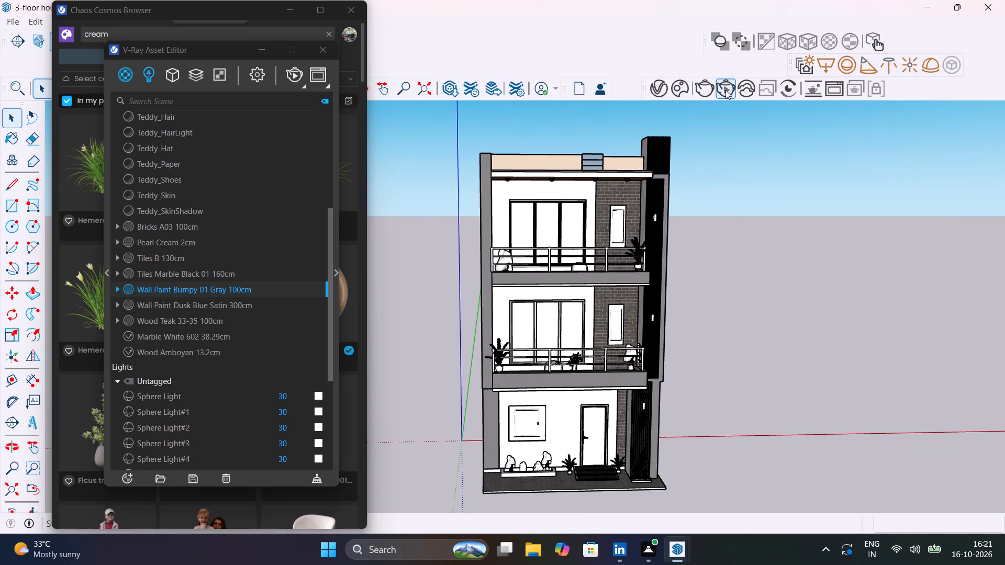
{"action": "left_click", "coordinate": [722, 90]}
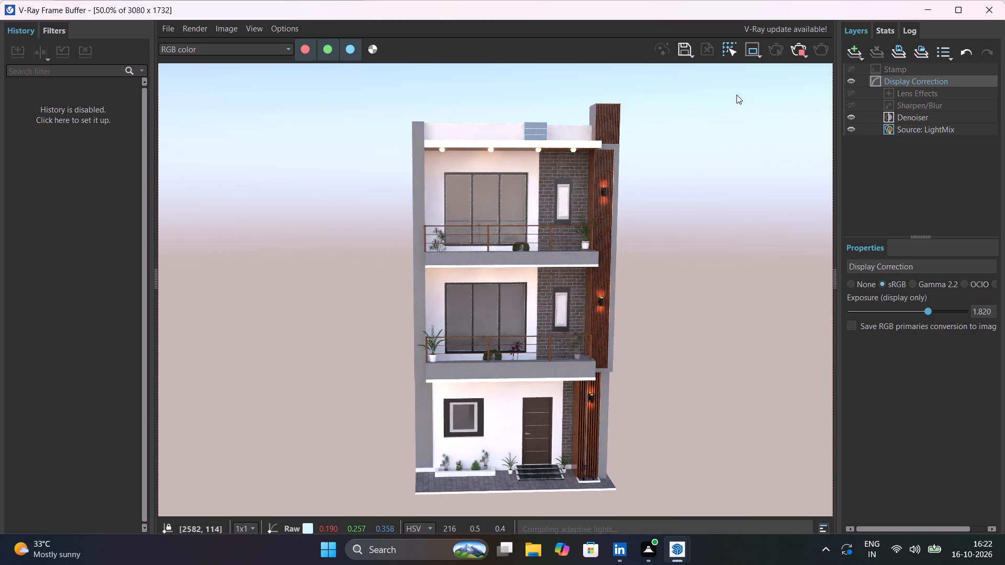
{"action": "scroll", "coordinate": [555, 340], "scroll_direction": "up", "scroll_amount": 2}
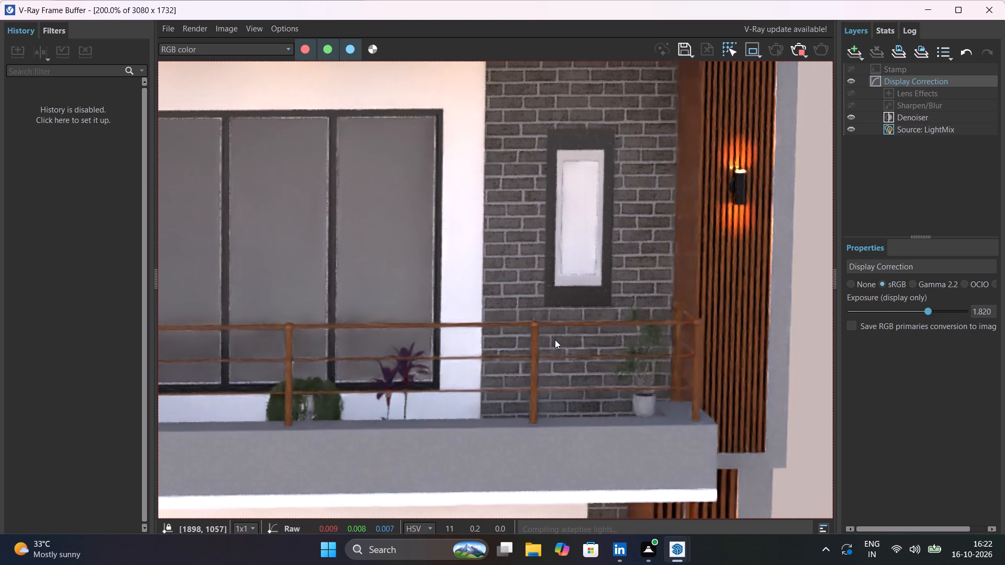
{"action": "scroll", "coordinate": [555, 340], "scroll_direction": "down", "scroll_amount": 1}
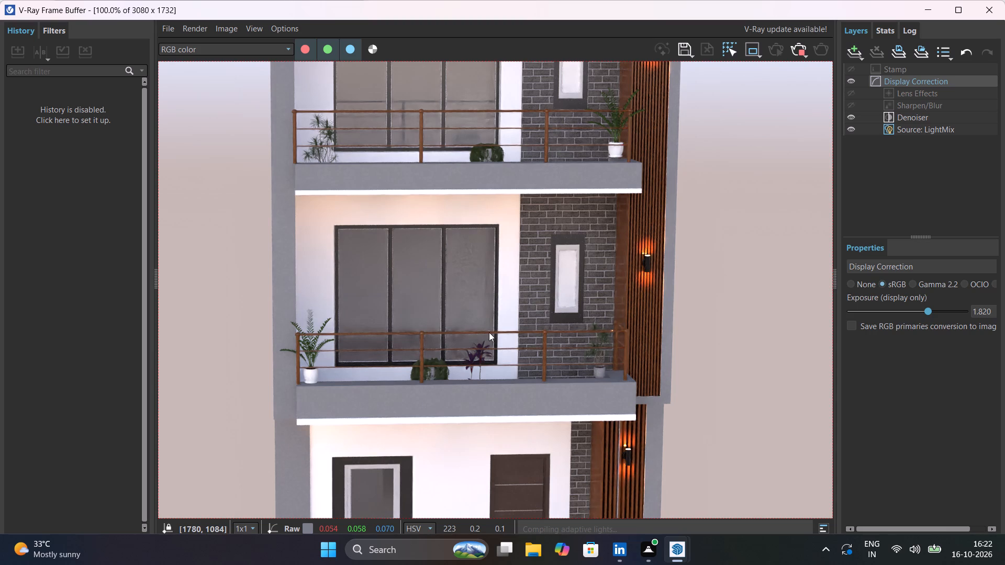
{"action": "scroll", "coordinate": [522, 325], "scroll_direction": "down", "scroll_amount": 1}
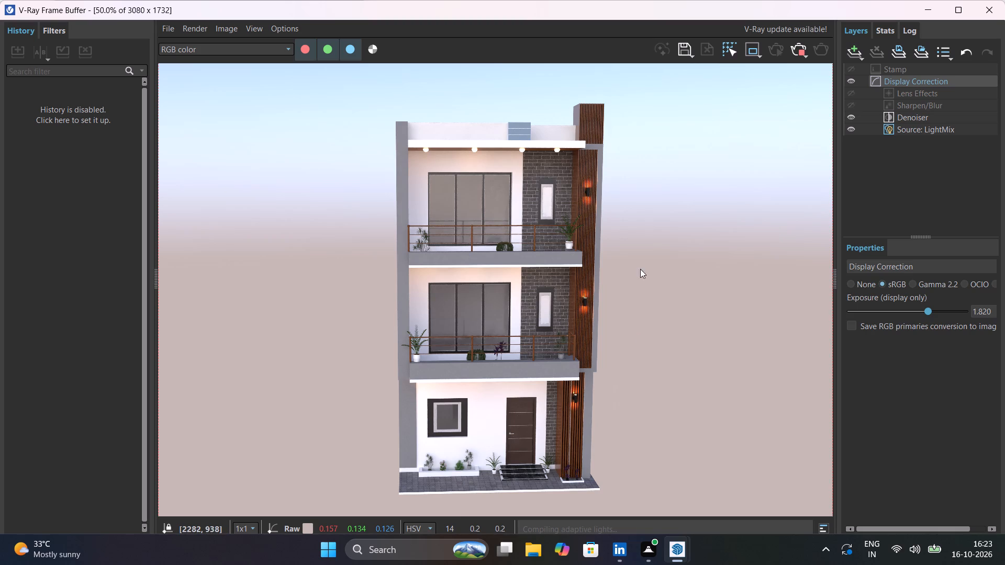
{"action": "left_click", "coordinate": [798, 48]}
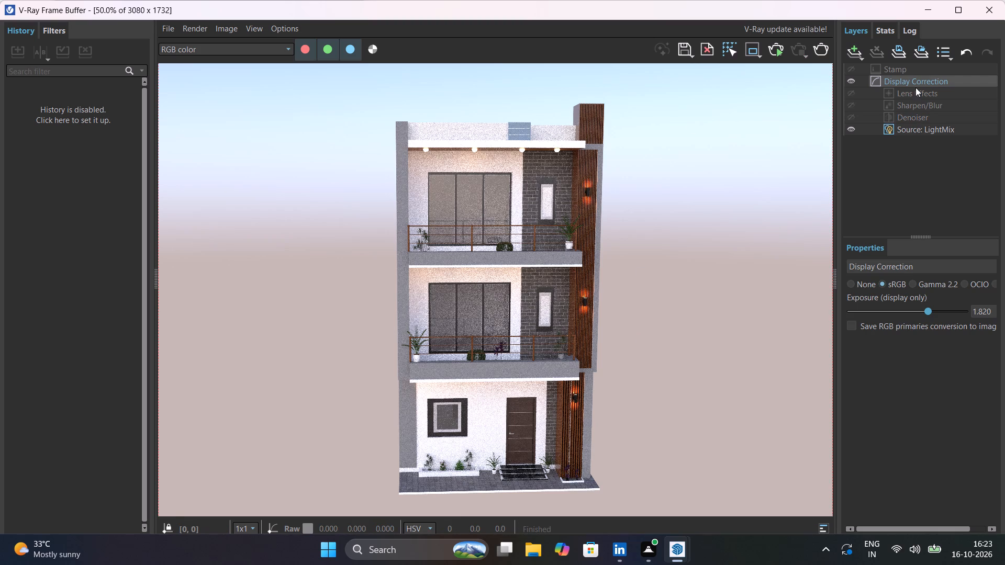
{"action": "left_click", "coordinate": [998, 5]}
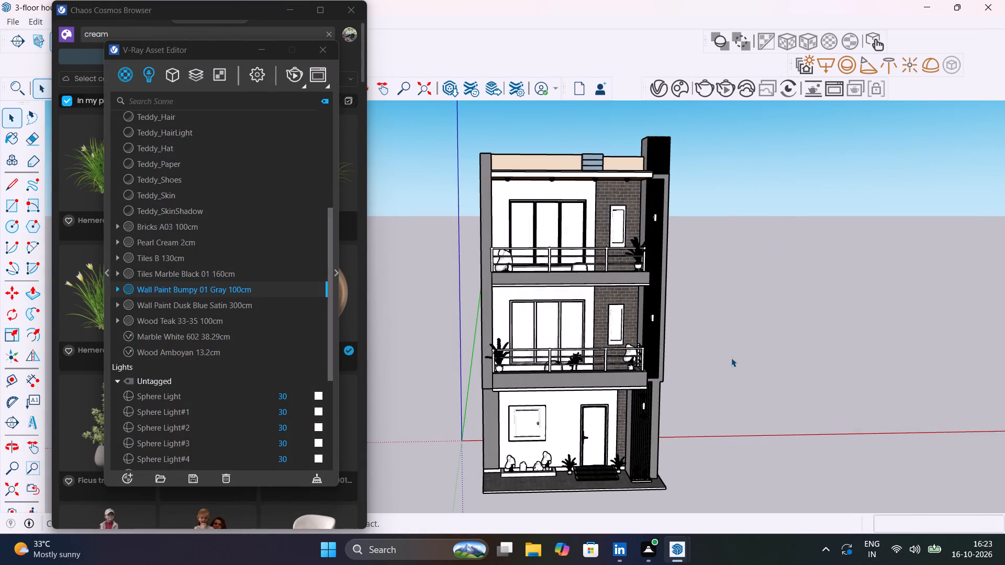
Close the V-Ray Asset Editor, leaving the Cosmos library open.
{"action": "scroll", "coordinate": [731, 358], "scroll_direction": "down", "scroll_amount": 2}
{"action": "middle_click_drag", "start_coordinate": [731, 357], "coordinate": [739, 321]}
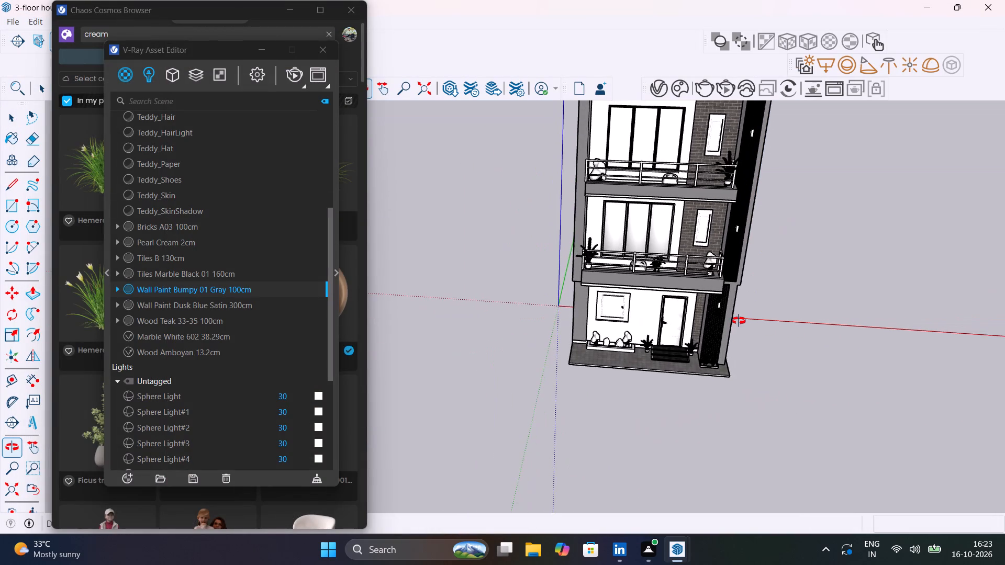
{"action": "middle_click_drag", "start_coordinate": [739, 321], "coordinate": [693, 342]}
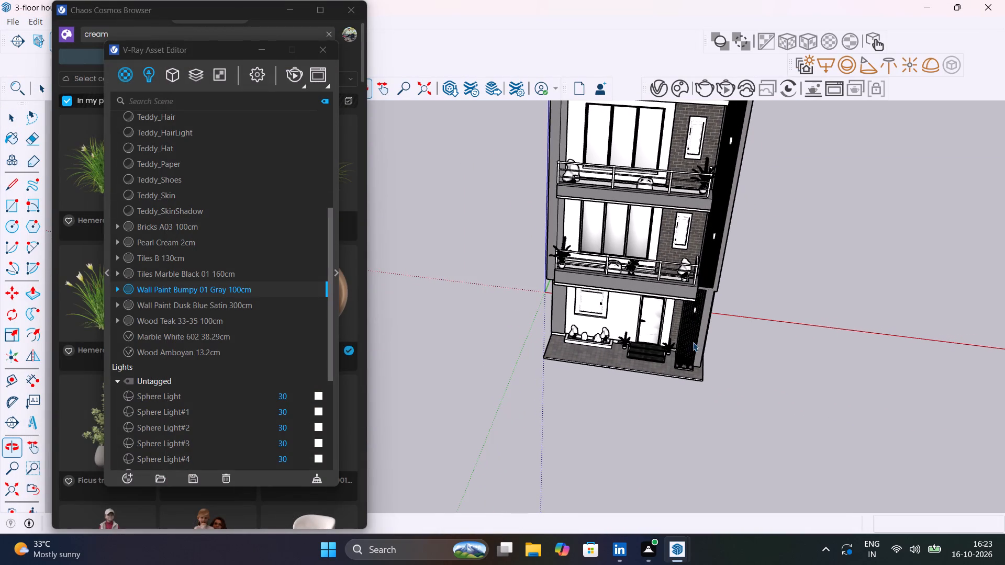
{"action": "scroll", "coordinate": [694, 342], "scroll_direction": "up", "scroll_amount": 1}
{"action": "scroll", "coordinate": [703, 385], "scroll_direction": "up", "scroll_amount": 1}
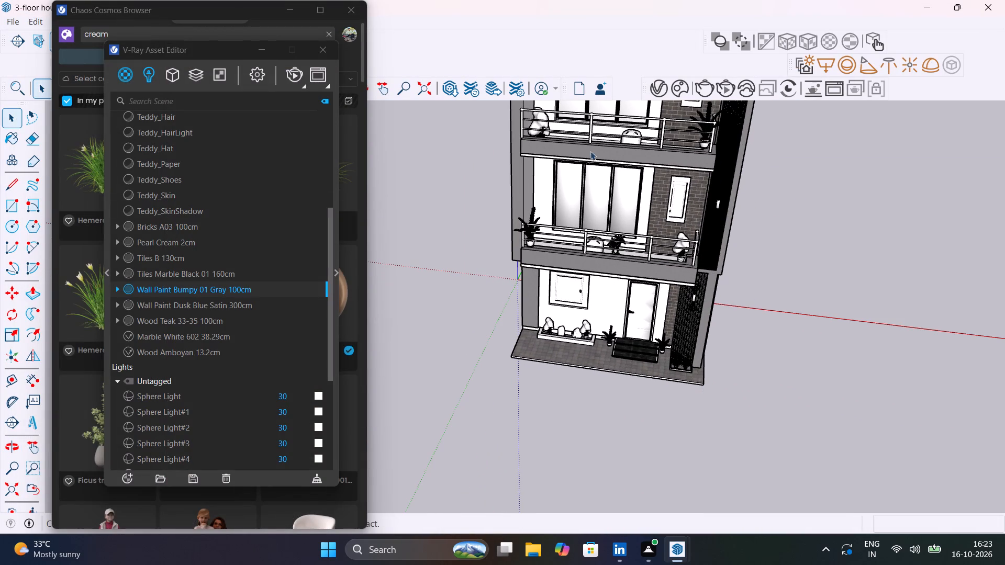
{"action": "left_click", "coordinate": [325, 49]}
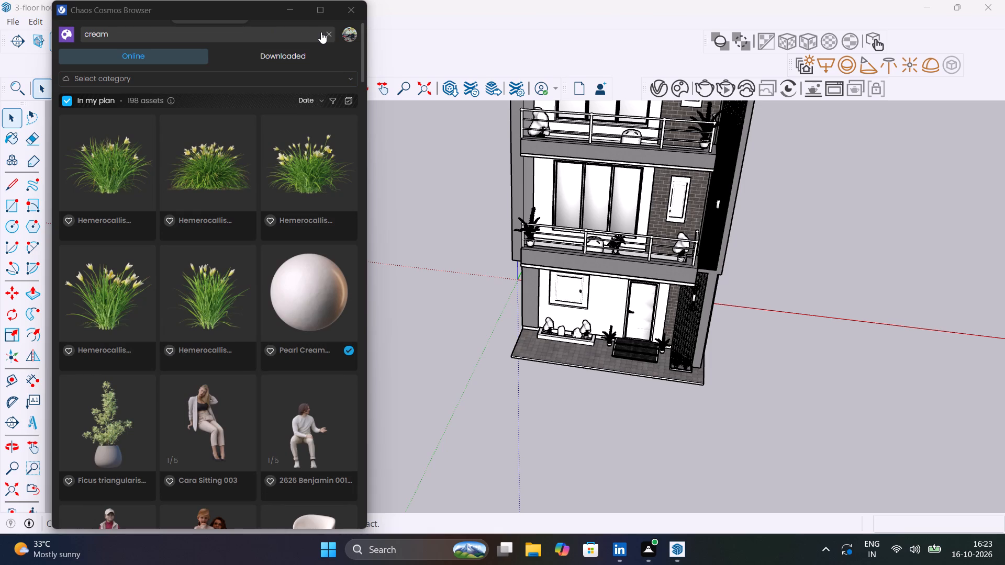
Search the Cosmos library for road assets and download the plain straight Modular Road 251 001.
{"action": "left_click", "coordinate": [332, 34]}
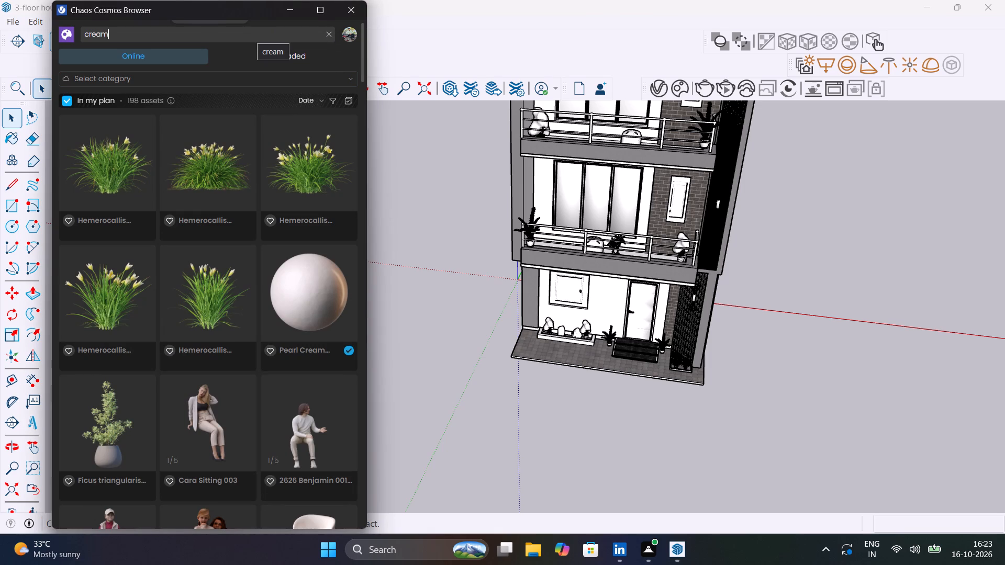
{"action": "key", "text": "BackSpace"}
{"action": "key", "text": "BackSpace"}
{"action": "key", "text": "BackSpace"}
{"action": "key", "text": "BackSpace"}
{"action": "key", "text": "BackSpace"}
{"action": "key", "text": "BackSpace"}
{"action": "key", "text": "BackSpace"}
{"action": "key", "text": "BackSpace"}
{"action": "key", "text": "BackSpace"}
{"action": "key", "text": "BackSpace"}
{"action": "key", "text": "BackSpace"}
{"action": "key", "text": "BackSpace"}
{"action": "key", "text": "r"}
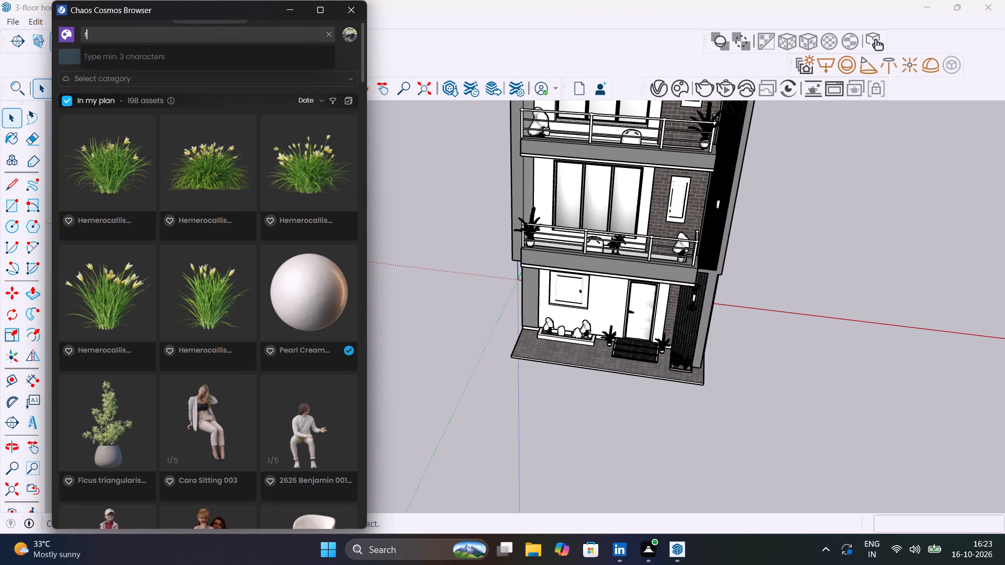
{"action": "type", "text": "OAD"}
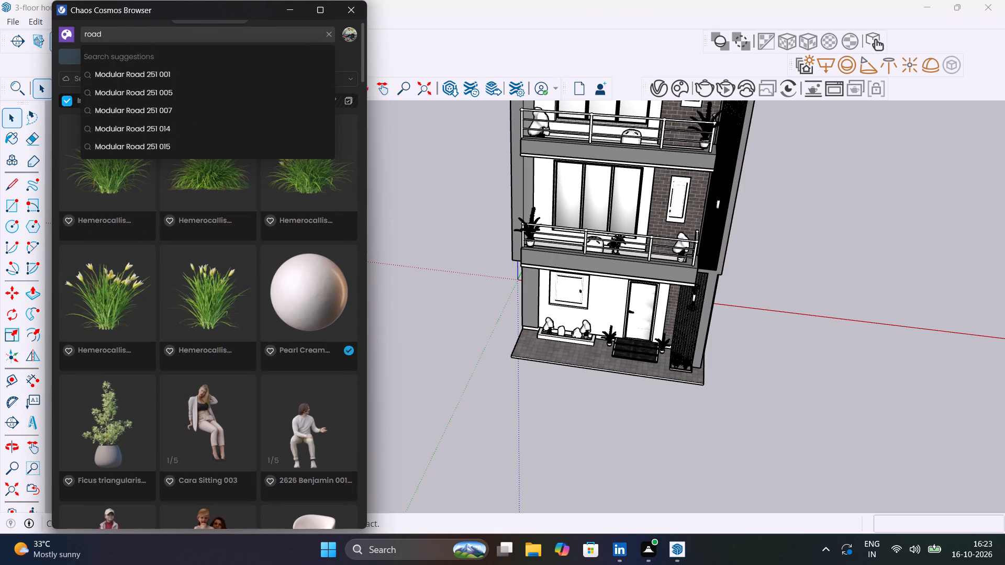
{"action": "key", "text": "Return"}
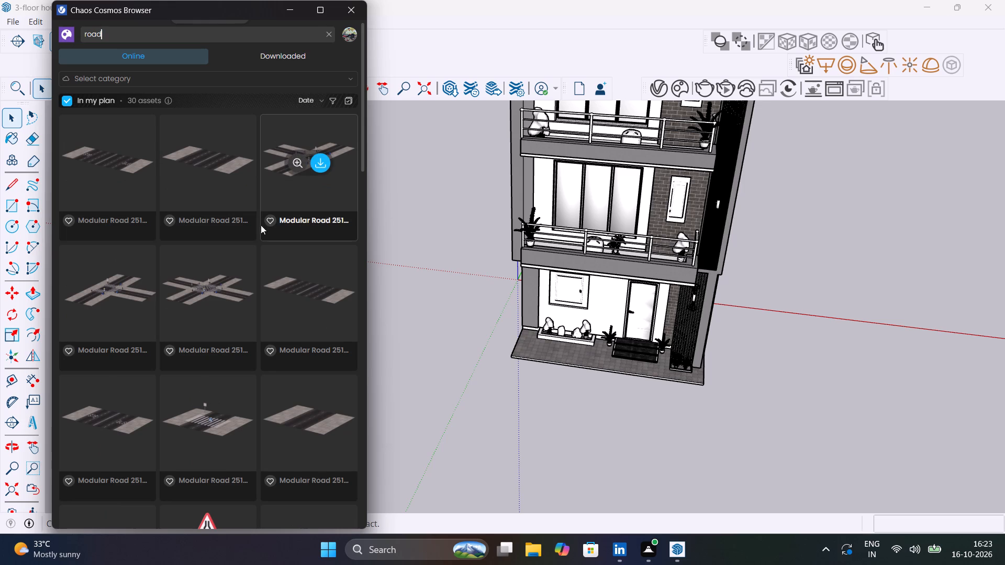
{"action": "scroll", "coordinate": [263, 234], "scroll_direction": "down", "scroll_amount": 8}
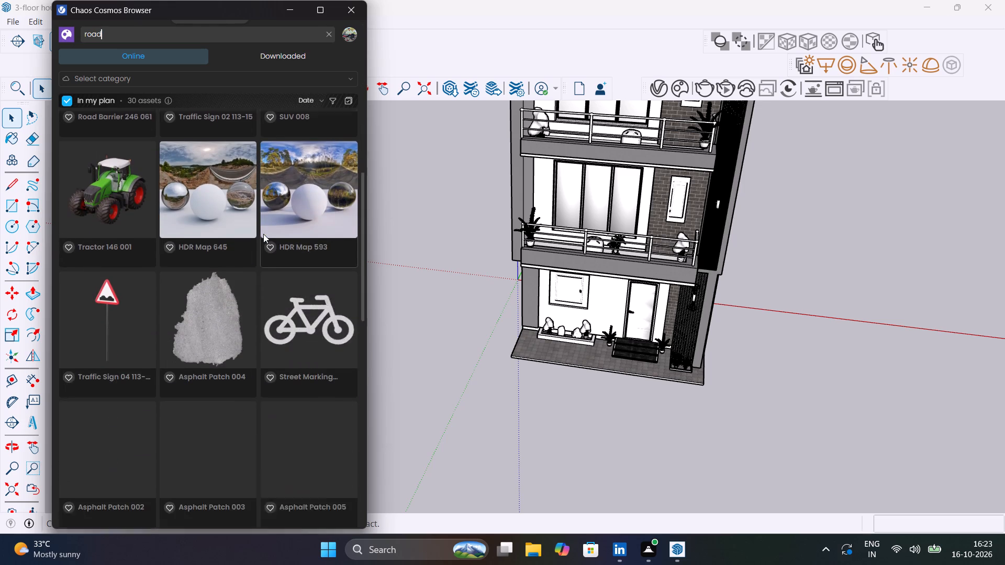
{"action": "scroll", "coordinate": [263, 234], "scroll_direction": "down", "scroll_amount": 13}
{"action": "scroll", "coordinate": [263, 234], "scroll_direction": "up", "scroll_amount": 19}
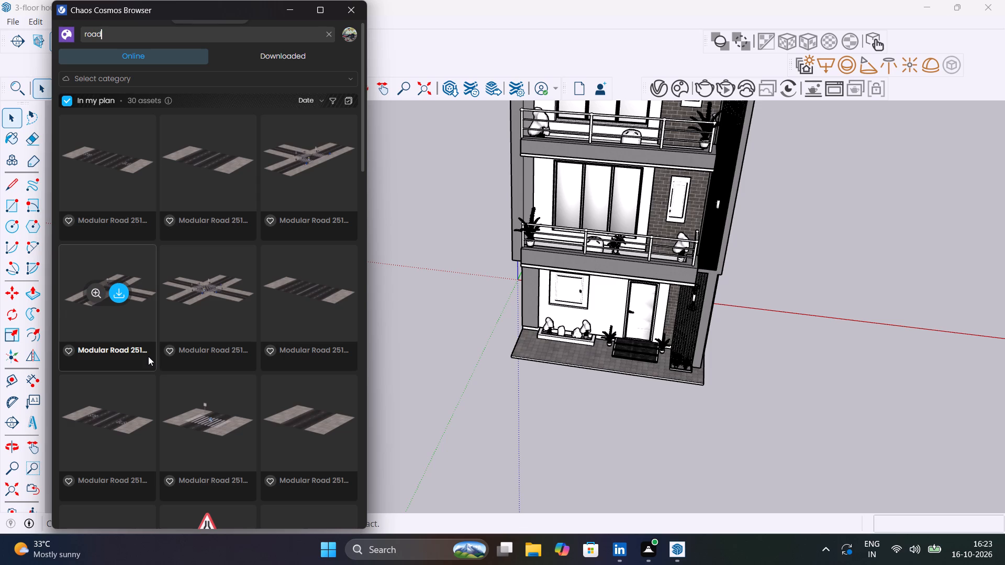
{"action": "scroll", "coordinate": [300, 443], "scroll_direction": "up", "scroll_amount": 2}
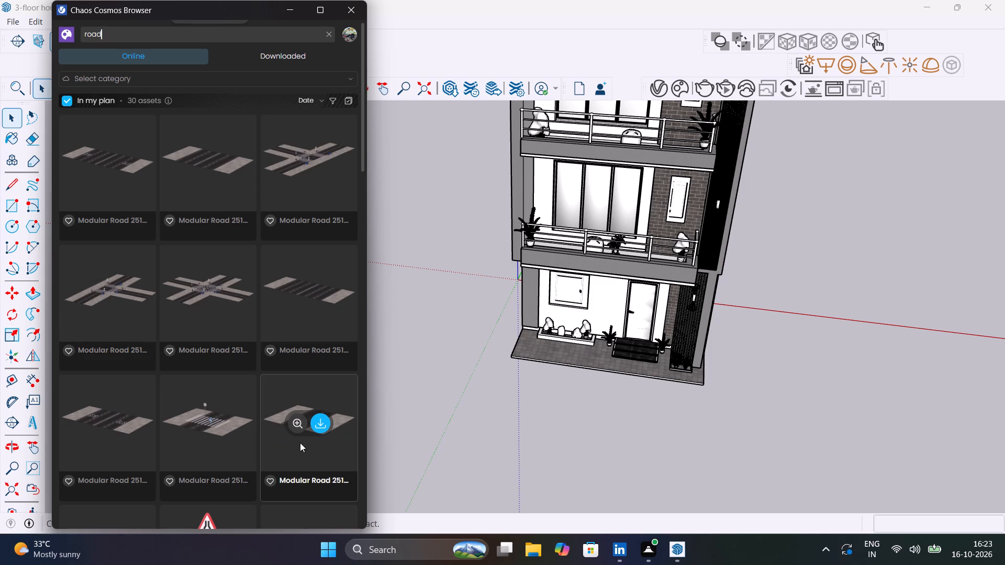
{"action": "left_click", "coordinate": [316, 422]}
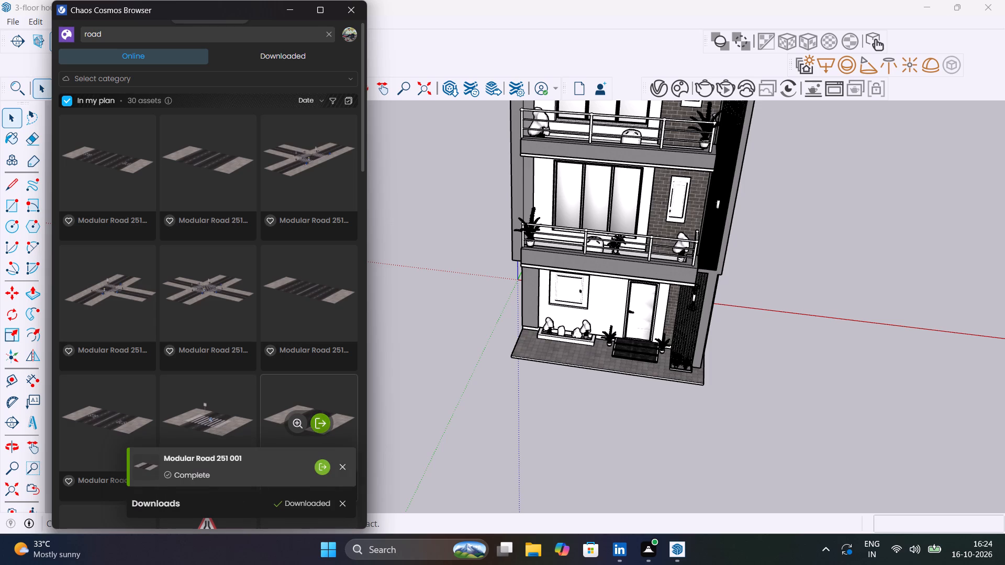
Import Modular Road 251 001, place one copy on open ground beside the house front, and close the Cosmos library.
{"action": "left_click", "coordinate": [324, 422]}
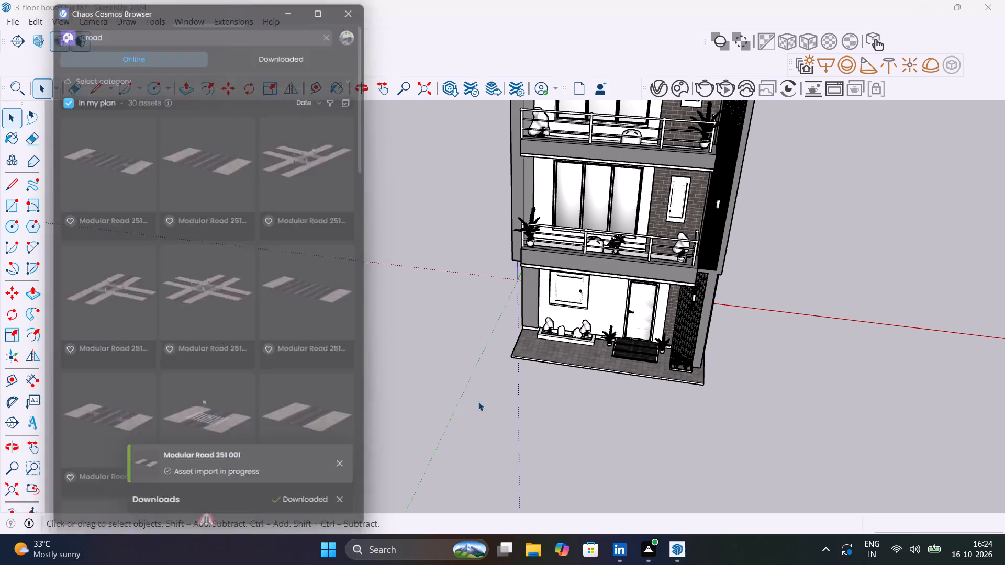
{"action": "scroll", "coordinate": [533, 398], "scroll_direction": "down", "scroll_amount": 13}
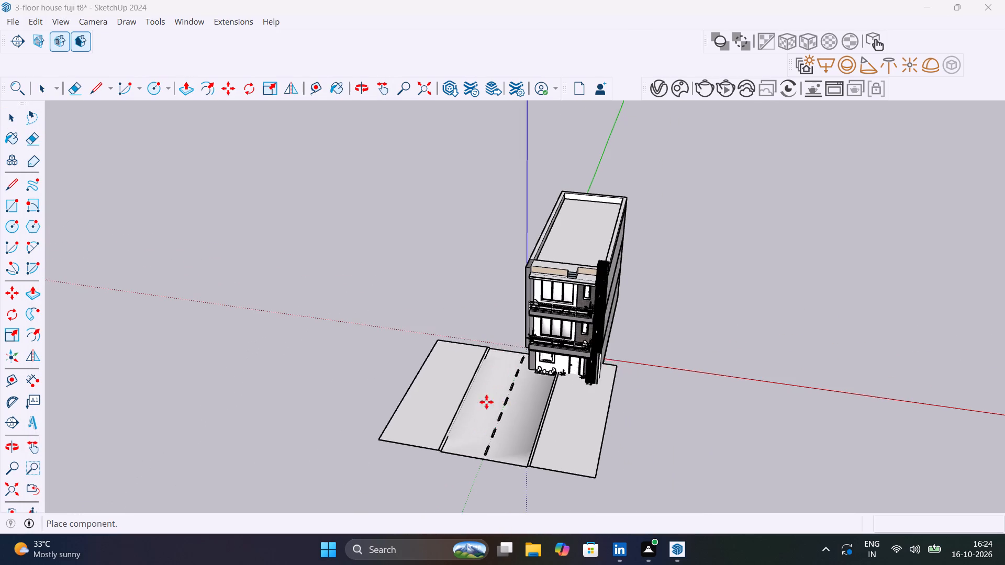
{"action": "left_click", "coordinate": [363, 374]}
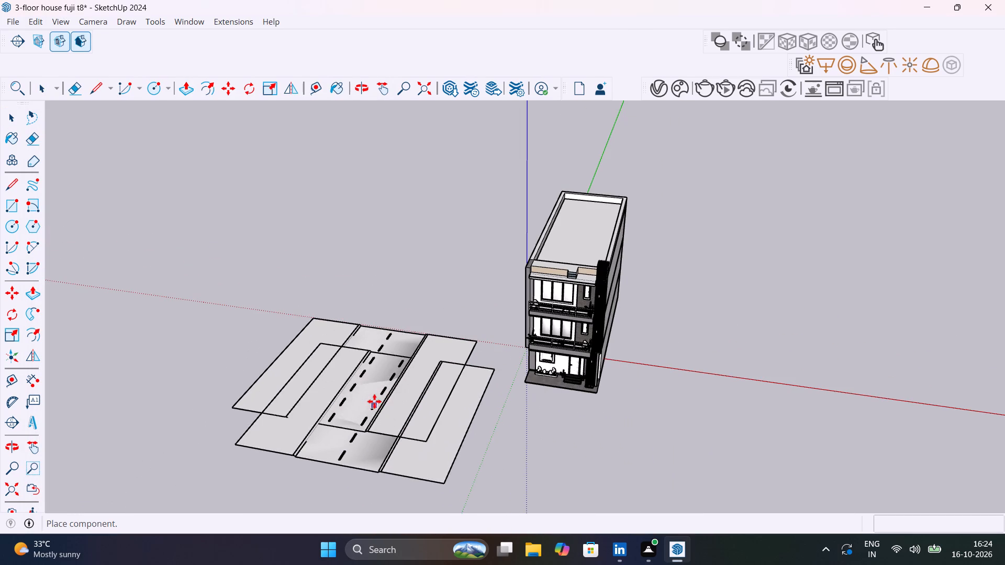
{"action": "key", "text": "Escape"}
{"action": "left_click", "coordinate": [351, 9]}
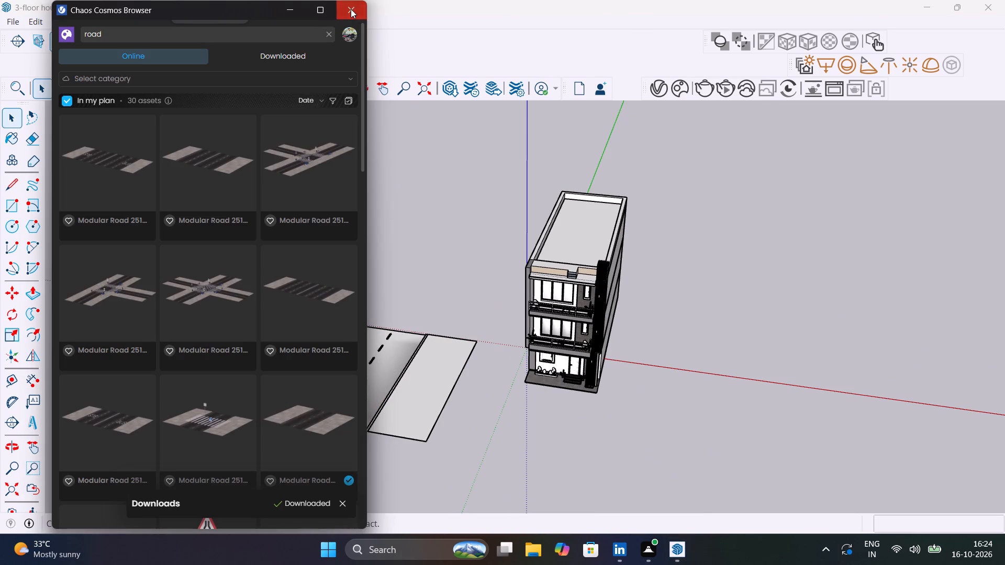
Explode the placed road component into loose geometry.
{"action": "left_click", "coordinate": [365, 366]}
{"action": "right_click", "coordinate": [366, 366]}
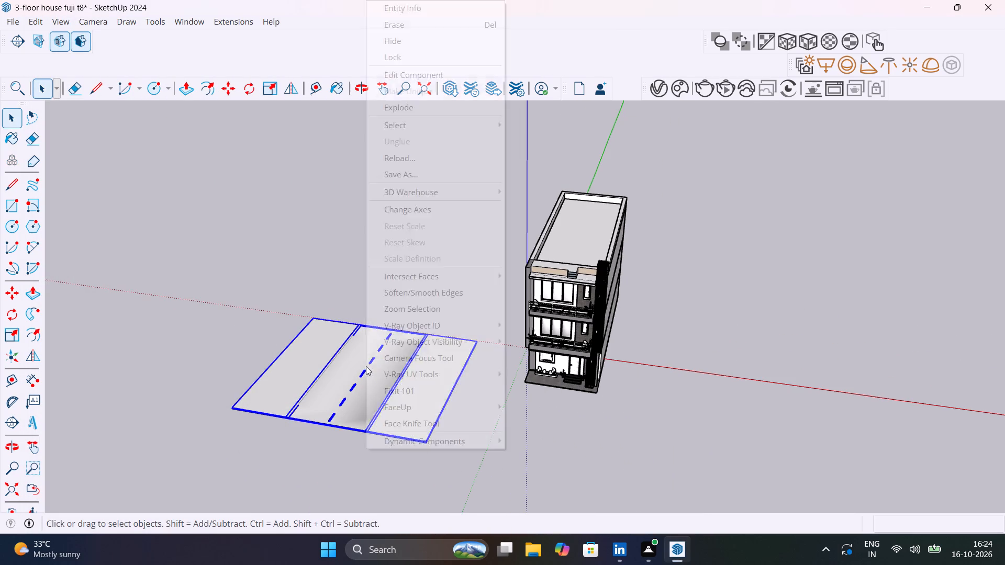
{"action": "left_click", "coordinate": [414, 108]}
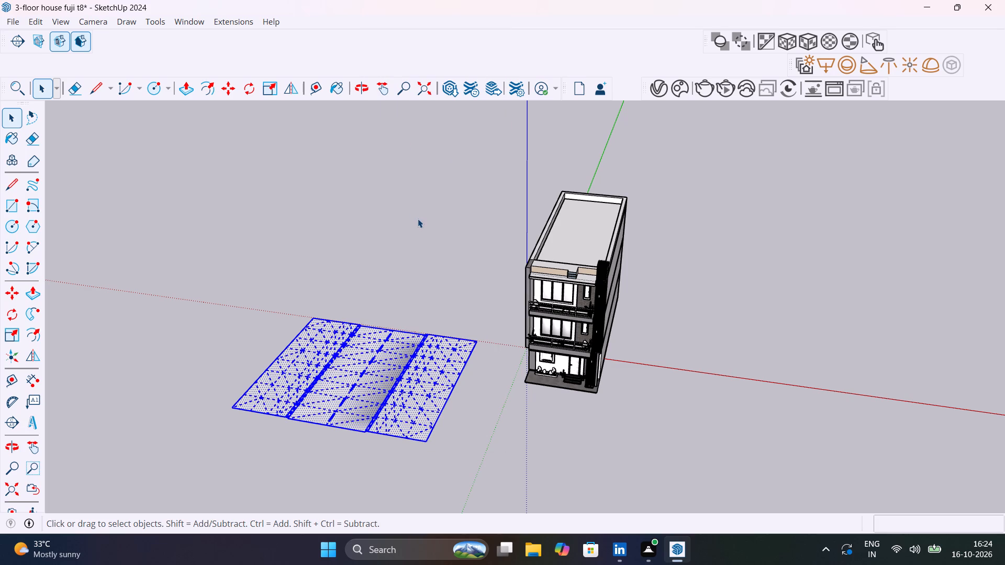
{"action": "left_click", "coordinate": [418, 219]}
Delete the sidewalk slabs on both sides of the road, leaving the carriageway with its dashed centre line.
{"action": "left_click", "coordinate": [298, 371]}
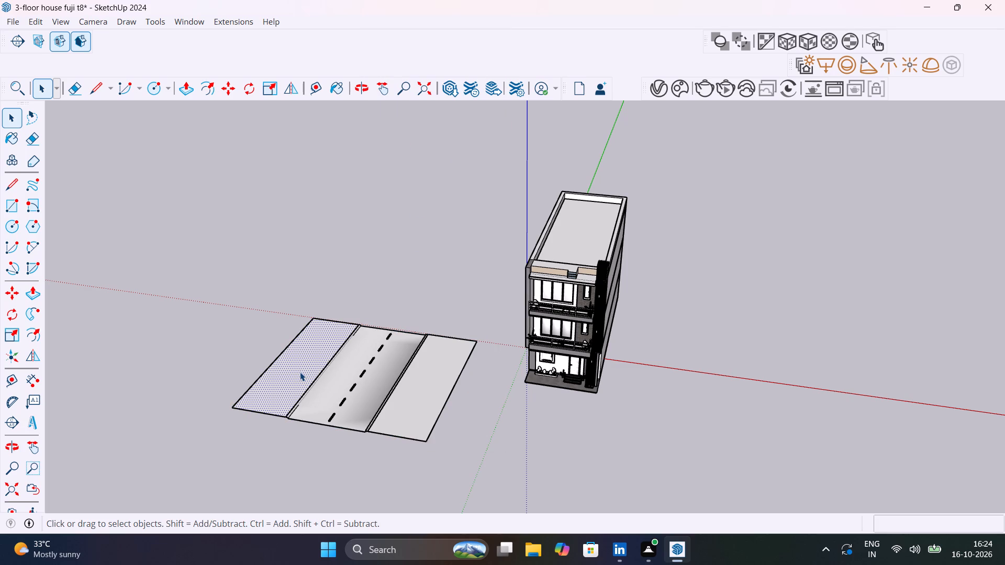
{"action": "triple_click", "coordinate": [300, 372]}
{"action": "key", "text": "Delete"}
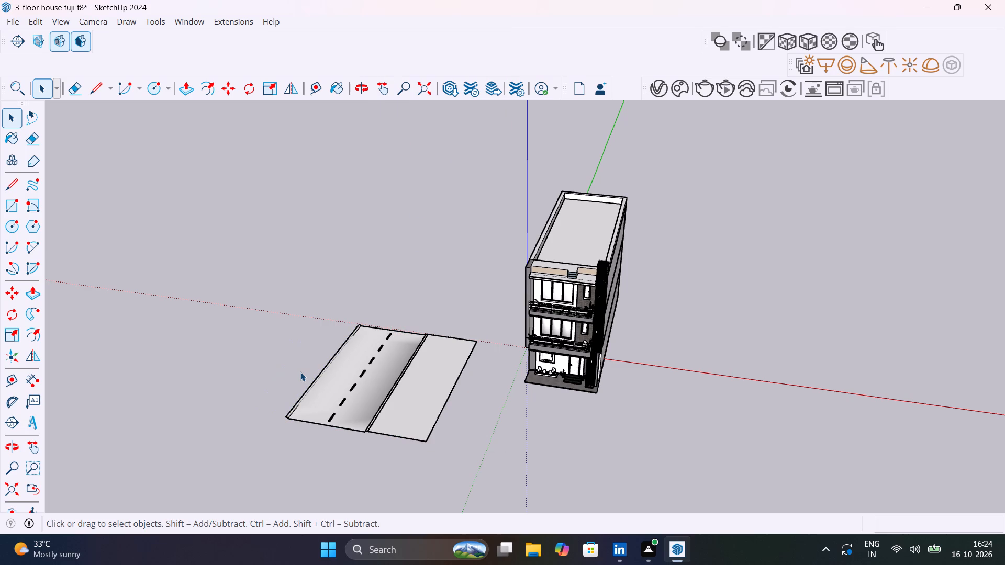
{"action": "triple_click", "coordinate": [424, 416]}
{"action": "left_click", "coordinate": [425, 416]}
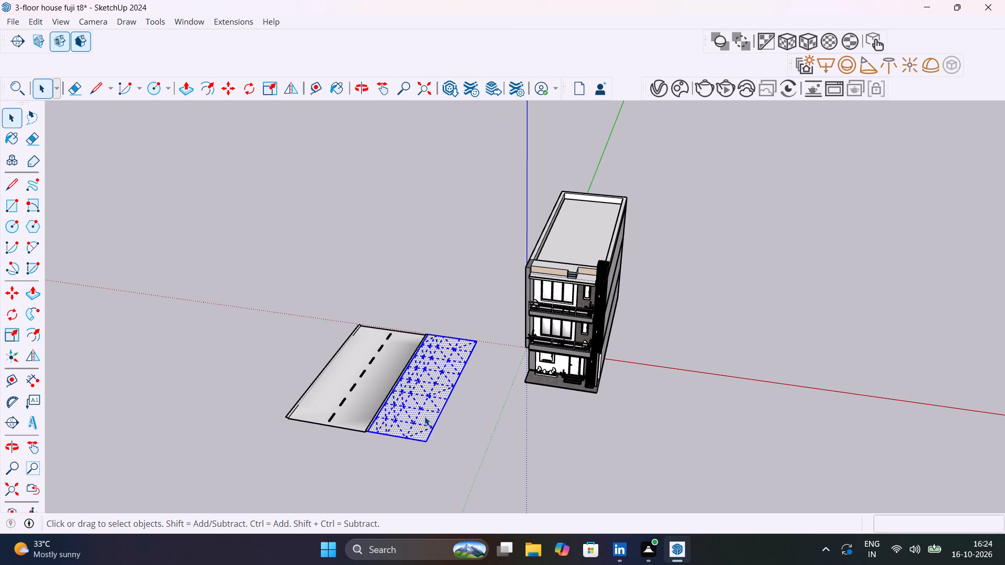
{"action": "key", "text": "Delete"}
Select all the remaining carriageway geometry, including the curb edges and lane markings, and make it a group.
{"action": "left_click", "coordinate": [390, 354]}
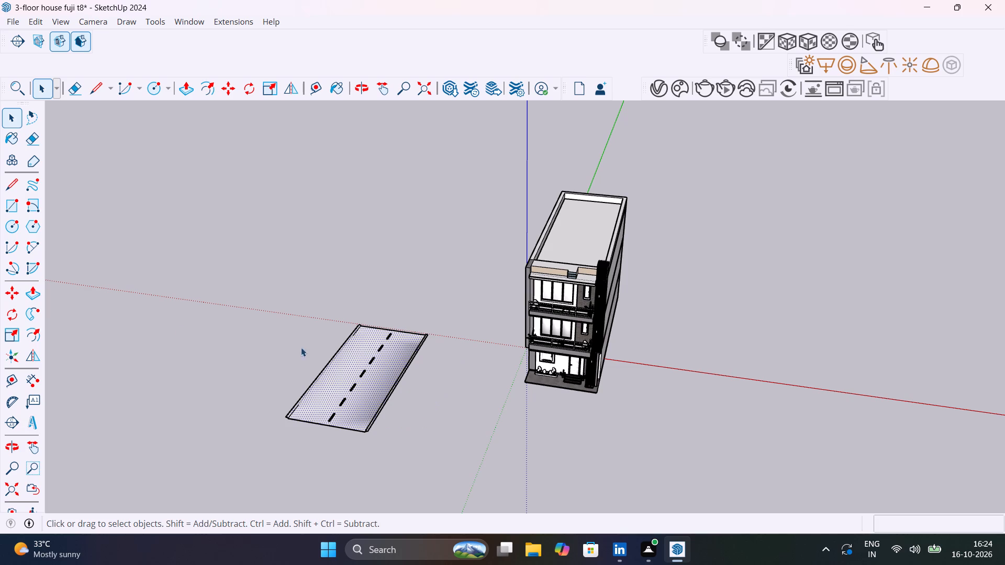
{"action": "left_click_drag", "start_coordinate": [418, 457], "coordinate": [304, 262]}
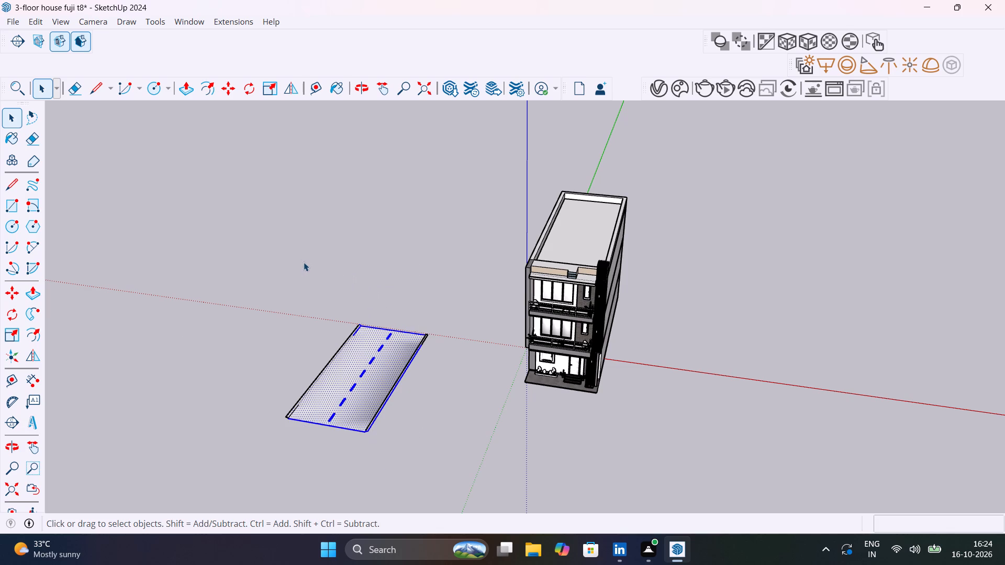
{"action": "left_click_drag", "start_coordinate": [476, 452], "coordinate": [253, 263]}
{"action": "left_click", "coordinate": [292, 298]}
{"action": "left_click_drag", "start_coordinate": [475, 471], "coordinate": [265, 284]}
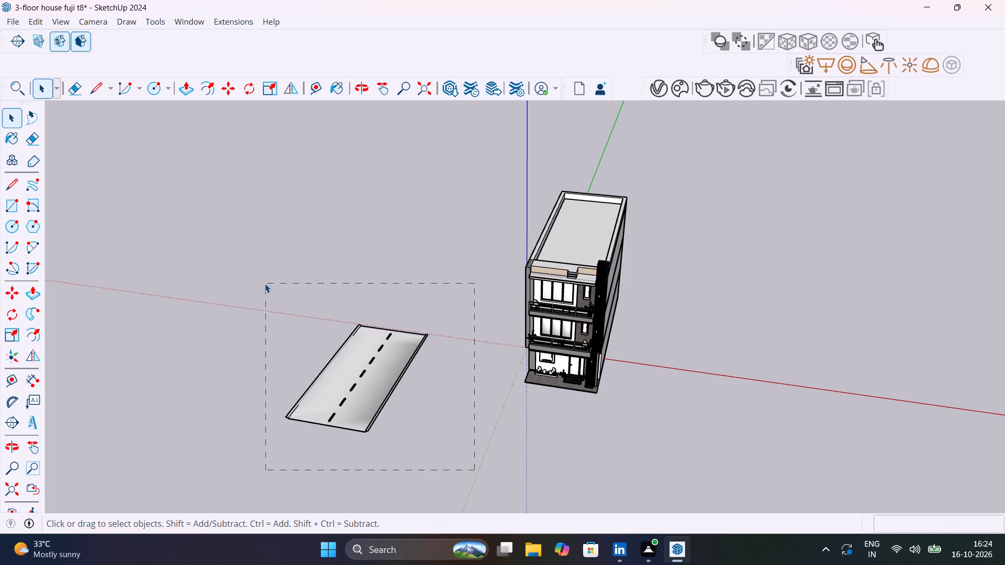
{"action": "left_click_drag", "start_coordinate": [265, 284], "coordinate": [264, 284]}
{"action": "right_click", "coordinate": [363, 406]}
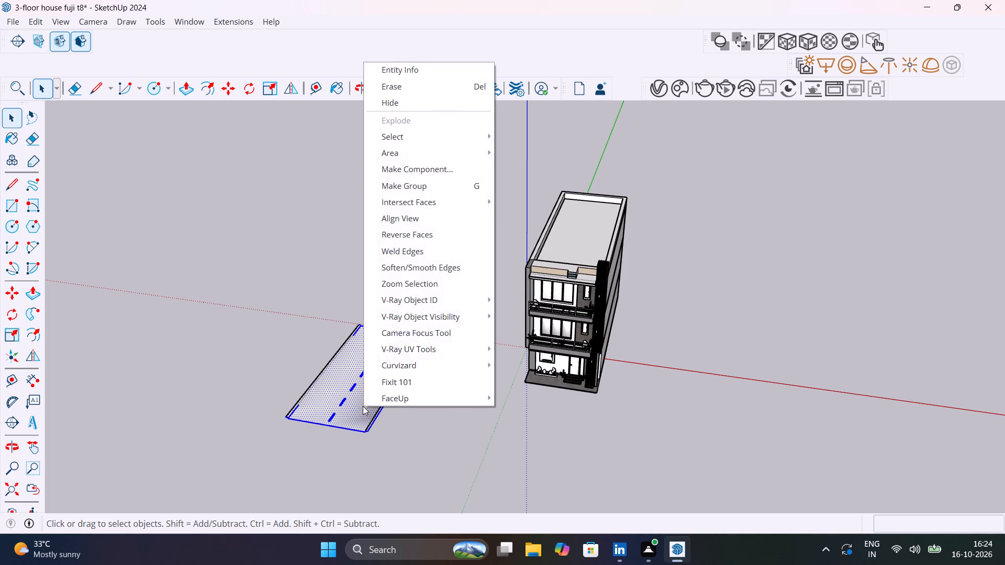
{"action": "left_click", "coordinate": [396, 189]}
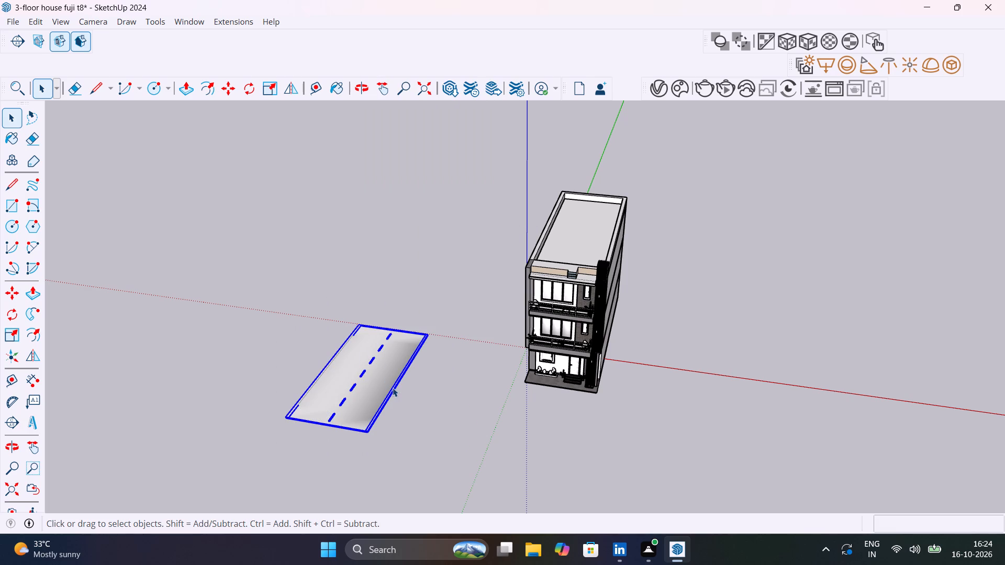
Rotate the road group 90 degrees about its near corner so it runs parallel to the house front.
{"action": "scroll", "coordinate": [378, 383], "scroll_direction": "up", "scroll_amount": 7}
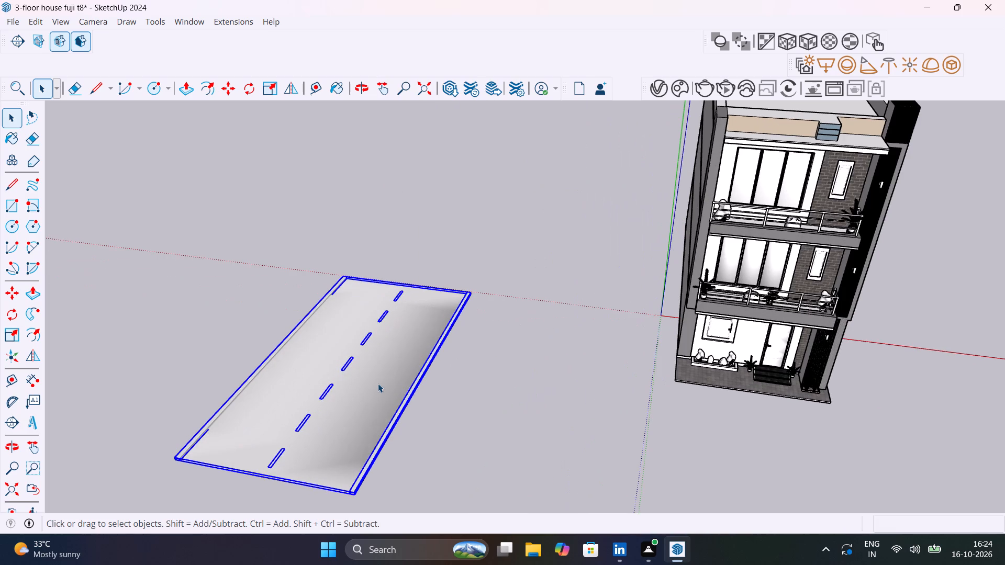
{"action": "key", "text": "q"}
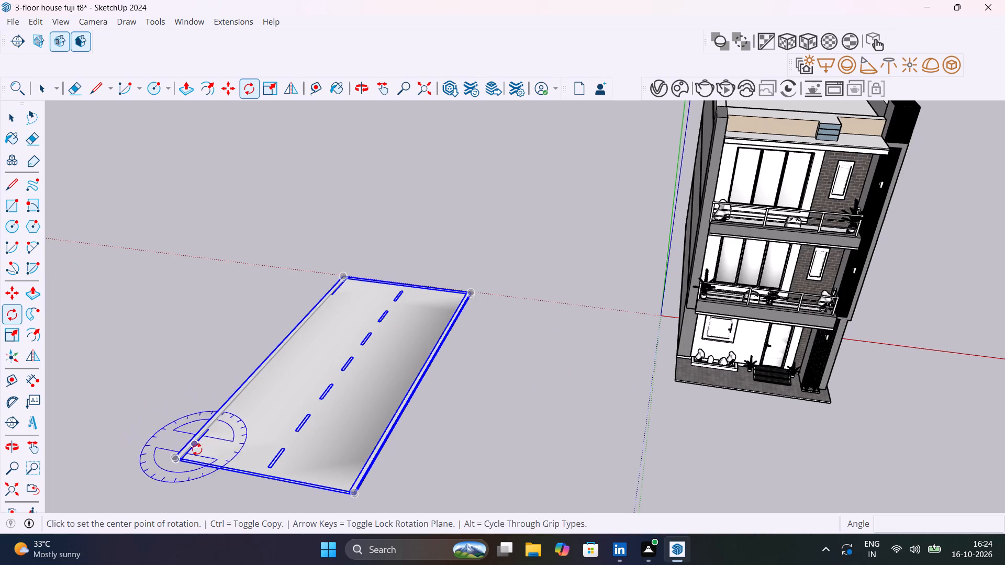
{"action": "left_click", "coordinate": [186, 464]}
{"action": "left_click", "coordinate": [187, 423]}
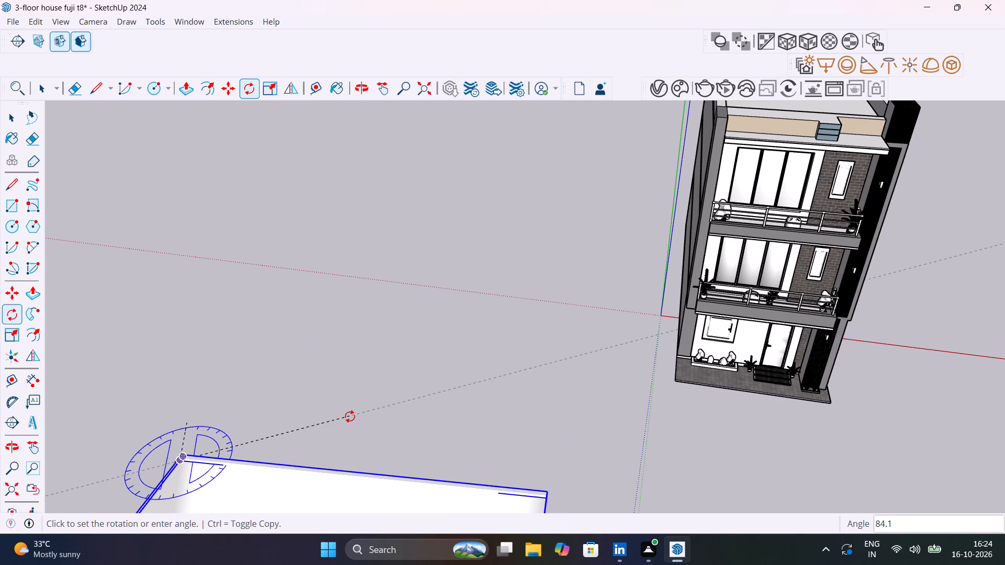
{"action": "type", "text": "90"}
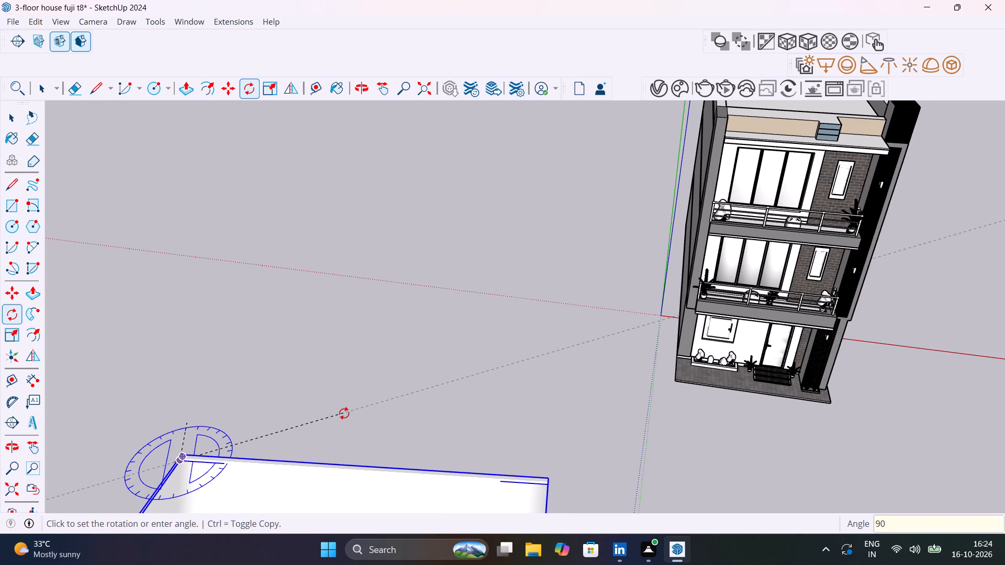
{"action": "key", "text": "Return"}
{"action": "scroll", "coordinate": [344, 413], "scroll_direction": "down", "scroll_amount": 13}
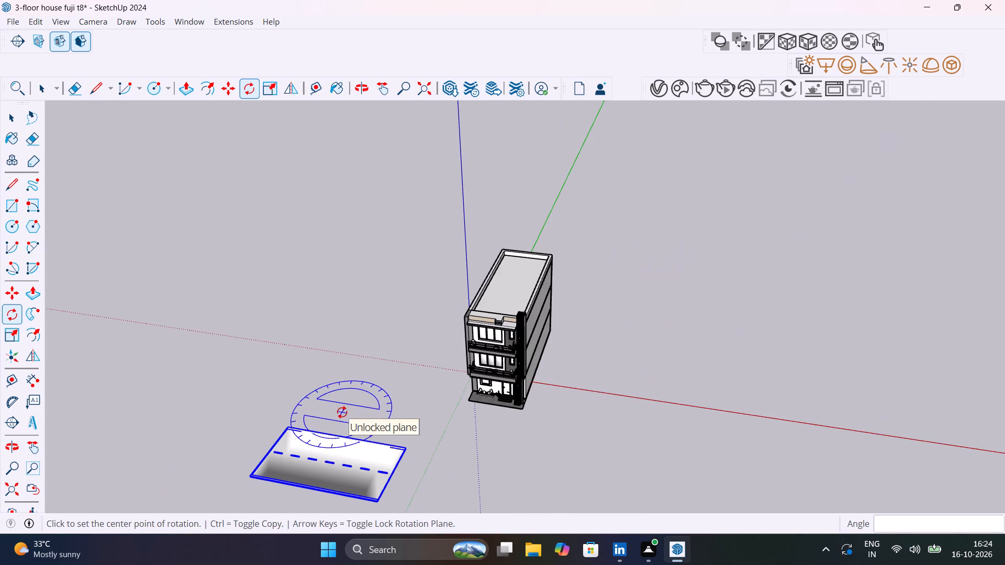
{"action": "scroll", "coordinate": [405, 461], "scroll_direction": "down", "scroll_amount": 1}
{"action": "middle_click_drag", "start_coordinate": [409, 462], "coordinate": [530, 284]}
{"action": "left_click", "coordinate": [541, 402]}
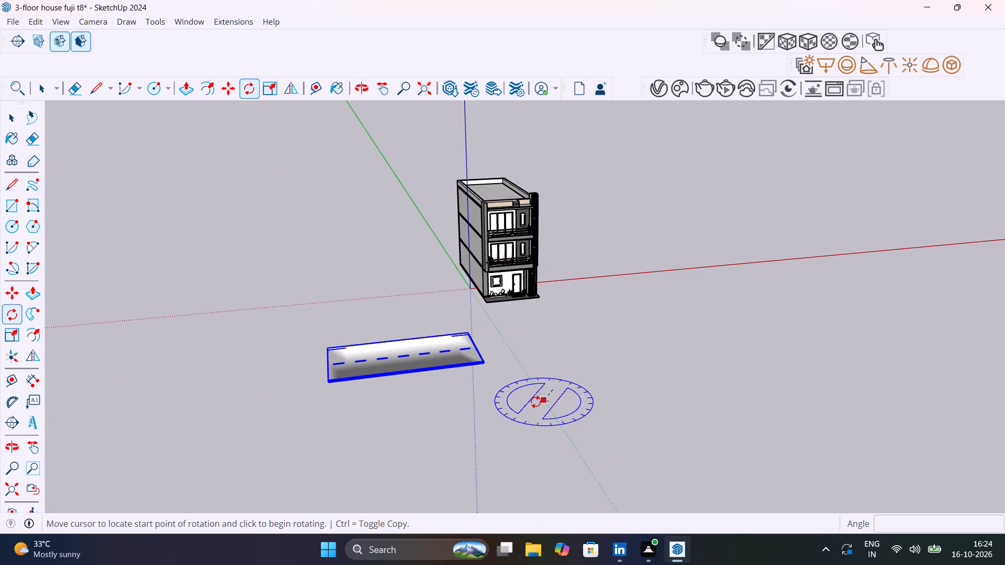
{"action": "key", "text": "Escape"}
{"action": "scroll", "coordinate": [488, 346], "scroll_direction": "up", "scroll_amount": 2}
{"action": "key", "text": "space"}
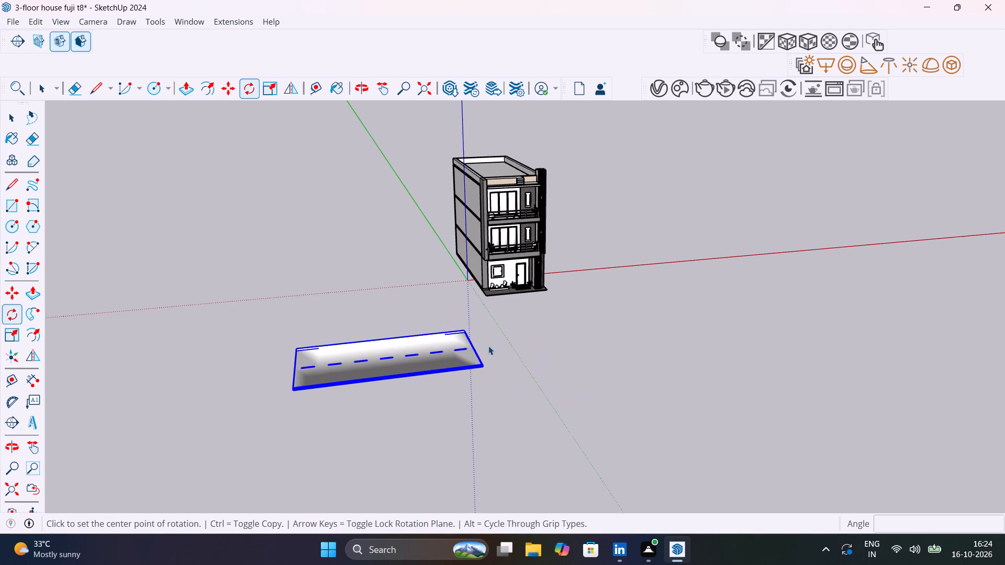
Move the road group by its near corner about 42' 11" to just short of the house's front paving.
{"action": "scroll", "coordinate": [454, 327], "scroll_direction": "up", "scroll_amount": 7}
{"action": "middle_click_drag", "start_coordinate": [407, 398], "coordinate": [194, 406]}
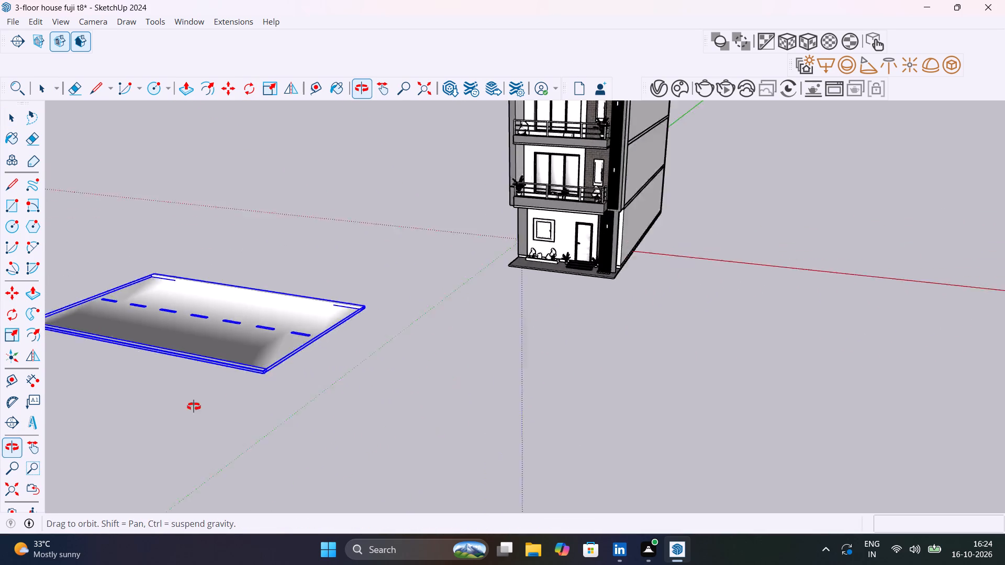
{"action": "middle_click_drag", "start_coordinate": [194, 406], "coordinate": [81, 409]}
{"action": "scroll", "coordinate": [356, 303], "scroll_direction": "up", "scroll_amount": 9}
{"action": "key", "text": "m"}
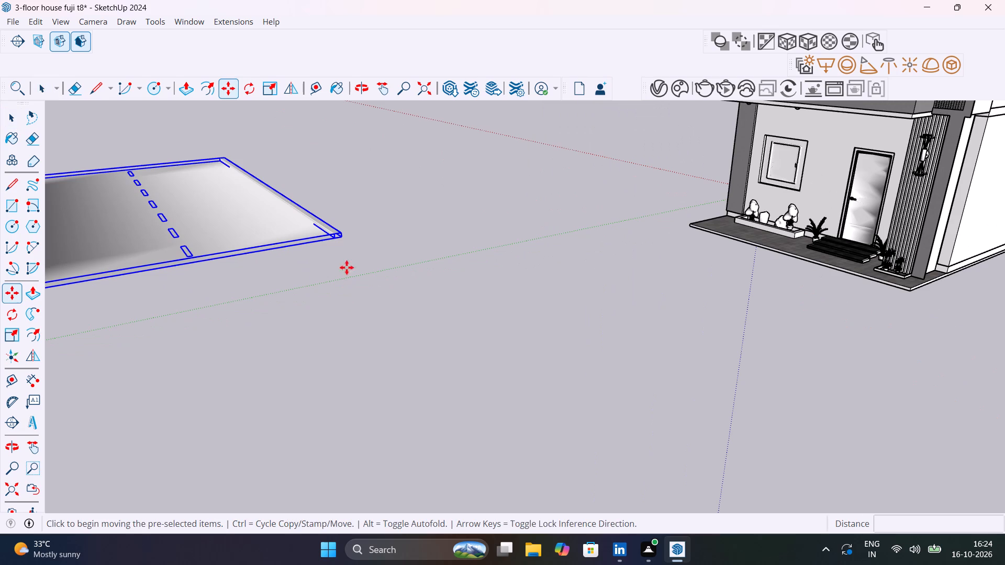
{"action": "left_click", "coordinate": [343, 238]}
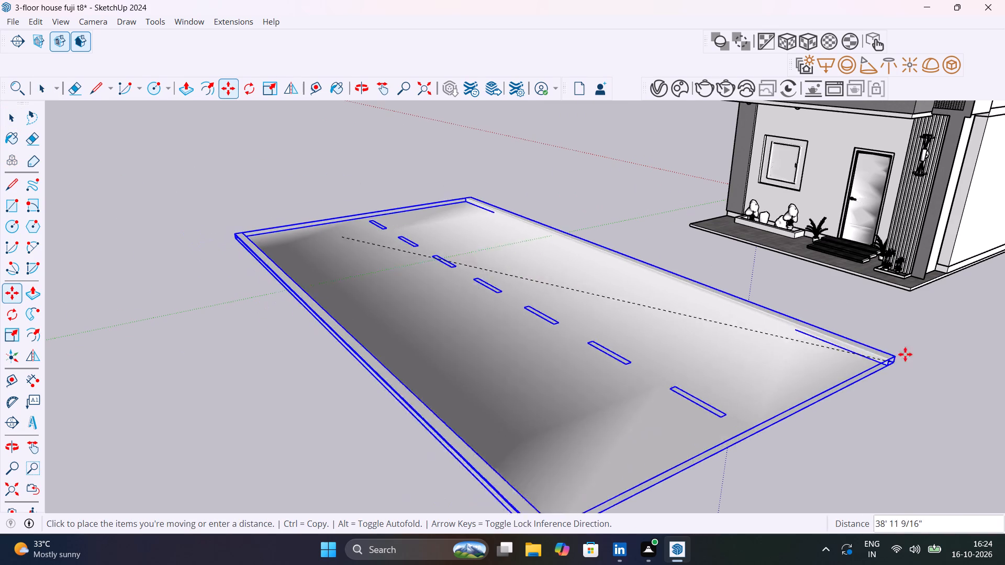
{"action": "scroll", "coordinate": [914, 322], "scroll_direction": "up", "scroll_amount": 1}
{"action": "middle_click_drag", "start_coordinate": [915, 322], "coordinate": [742, 323]}
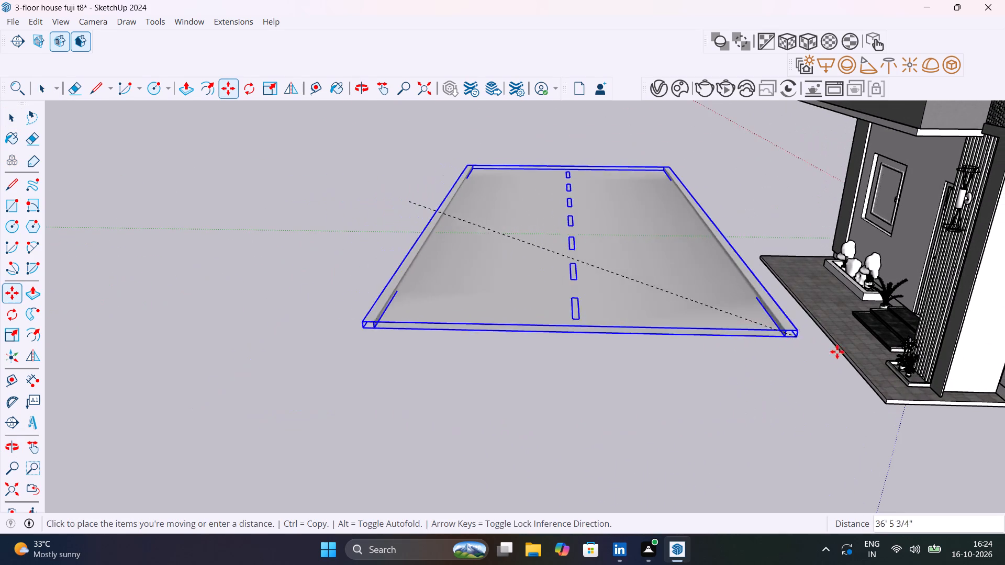
{"action": "scroll", "coordinate": [889, 409], "scroll_direction": "up", "scroll_amount": 9}
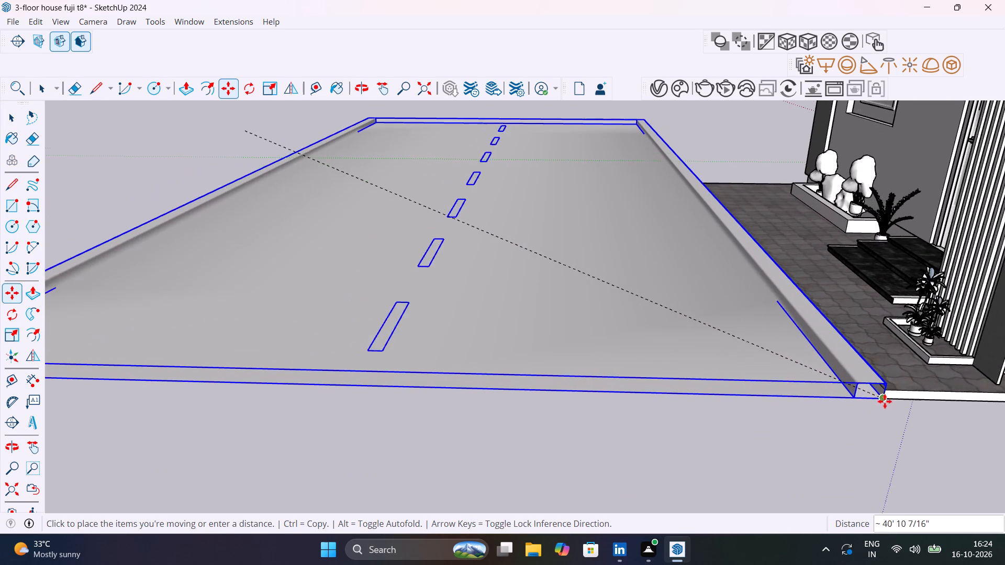
{"action": "scroll", "coordinate": [885, 401], "scroll_direction": "up", "scroll_amount": 2}
{"action": "middle_click_drag", "start_coordinate": [884, 400], "coordinate": [736, 370]}
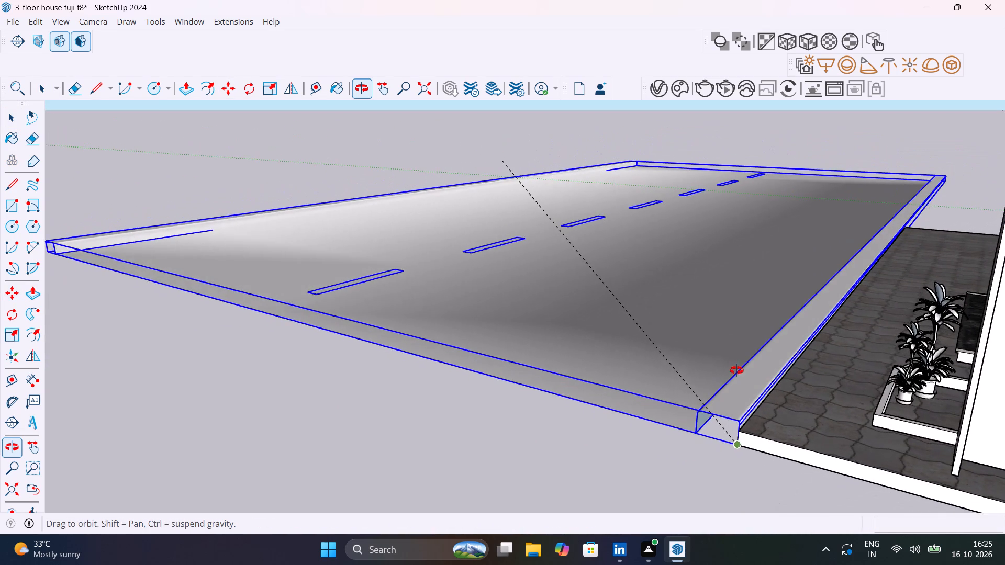
{"action": "middle_click_drag", "start_coordinate": [736, 370], "coordinate": [767, 347]}
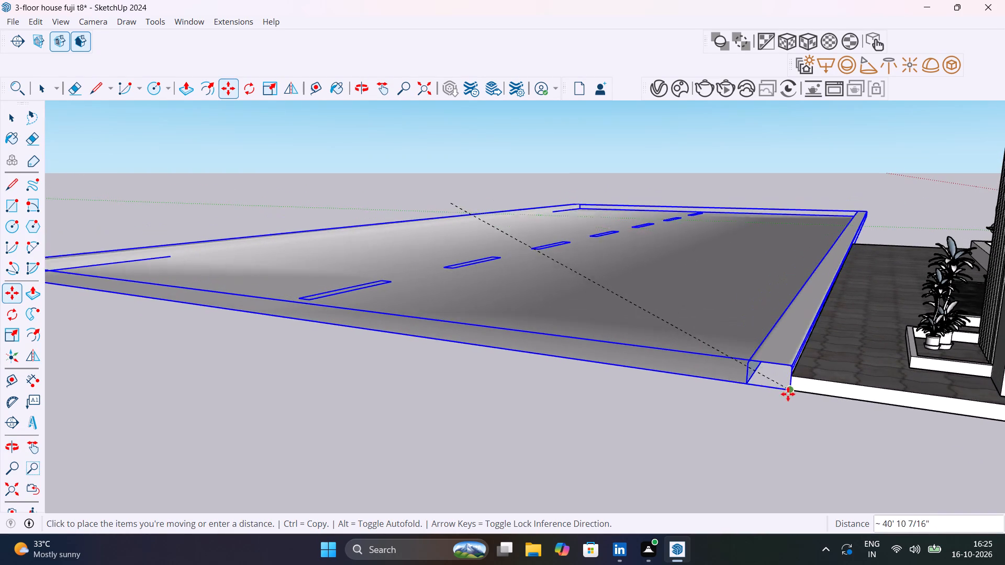
{"action": "left_click", "coordinate": [754, 400]}
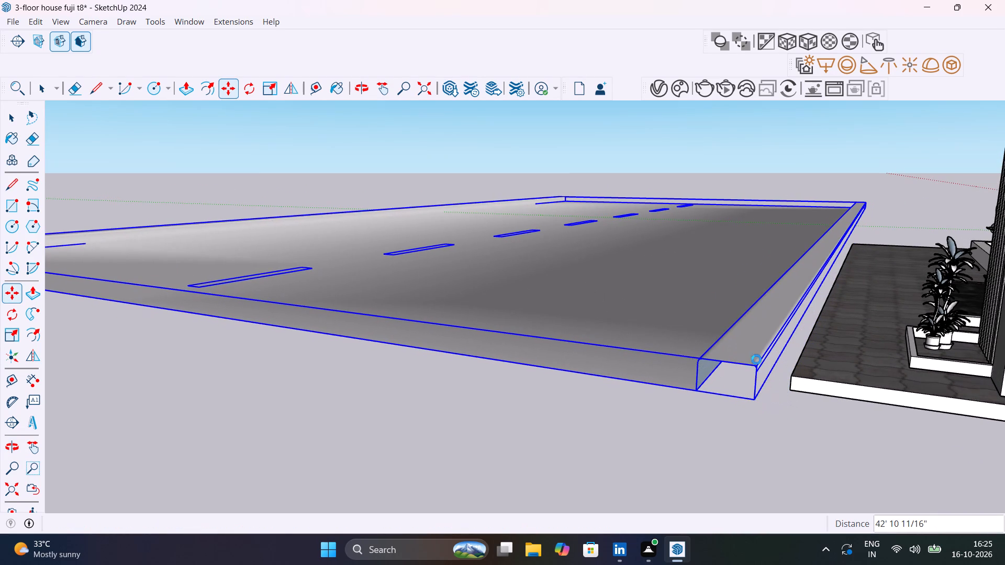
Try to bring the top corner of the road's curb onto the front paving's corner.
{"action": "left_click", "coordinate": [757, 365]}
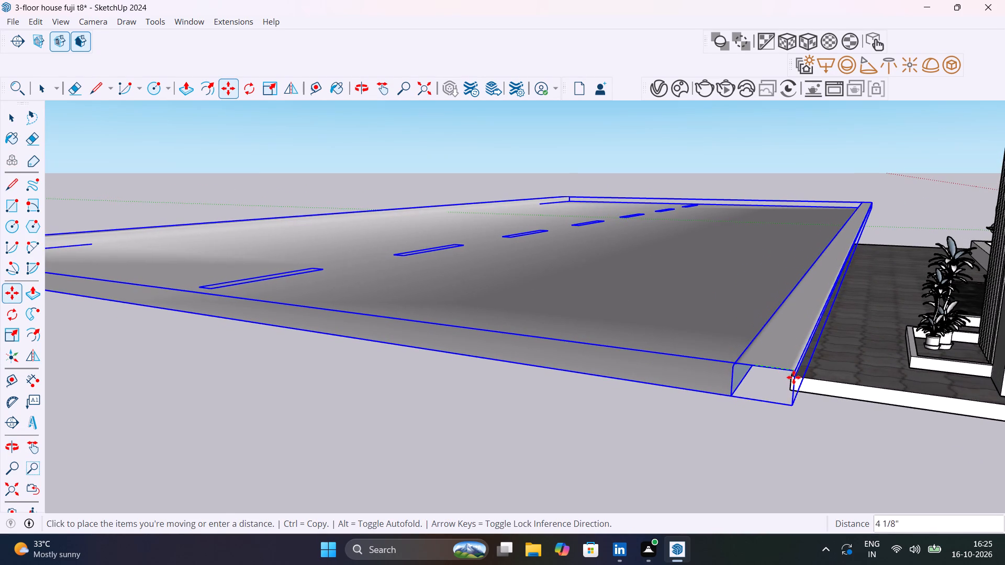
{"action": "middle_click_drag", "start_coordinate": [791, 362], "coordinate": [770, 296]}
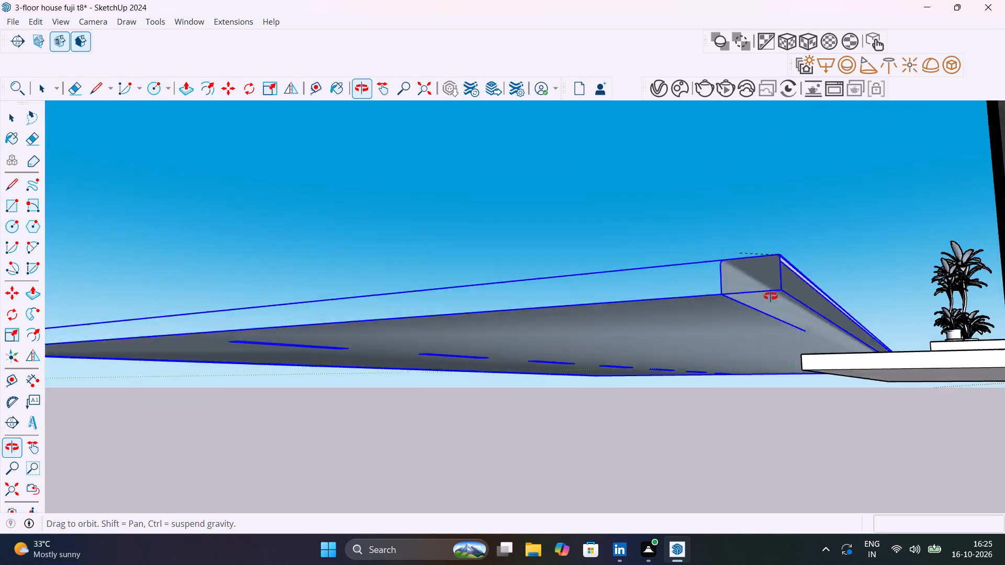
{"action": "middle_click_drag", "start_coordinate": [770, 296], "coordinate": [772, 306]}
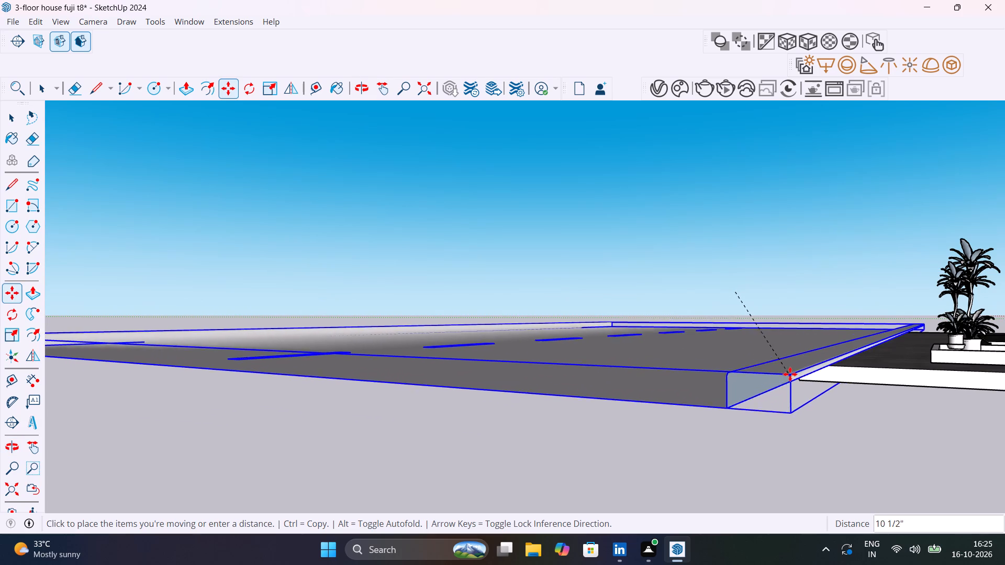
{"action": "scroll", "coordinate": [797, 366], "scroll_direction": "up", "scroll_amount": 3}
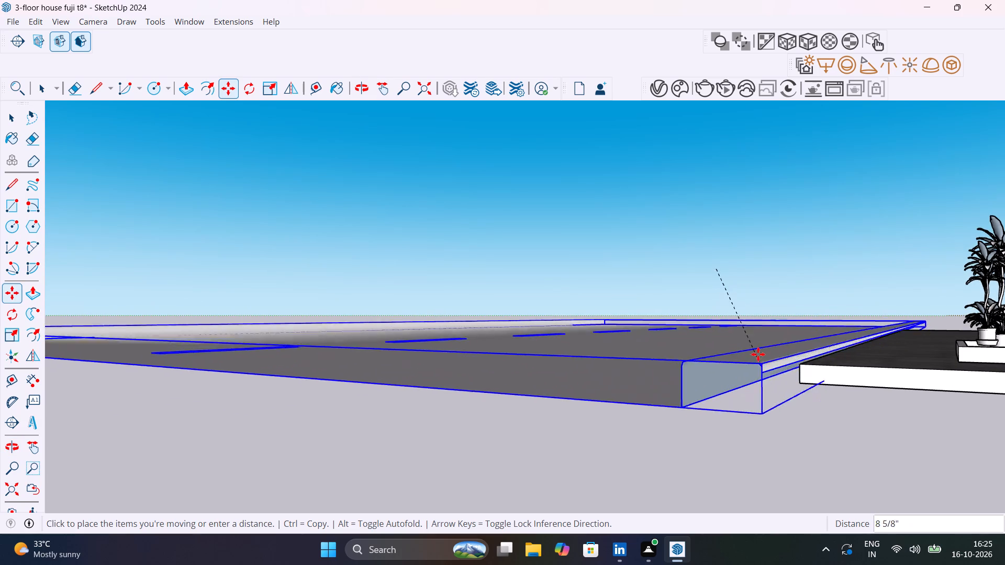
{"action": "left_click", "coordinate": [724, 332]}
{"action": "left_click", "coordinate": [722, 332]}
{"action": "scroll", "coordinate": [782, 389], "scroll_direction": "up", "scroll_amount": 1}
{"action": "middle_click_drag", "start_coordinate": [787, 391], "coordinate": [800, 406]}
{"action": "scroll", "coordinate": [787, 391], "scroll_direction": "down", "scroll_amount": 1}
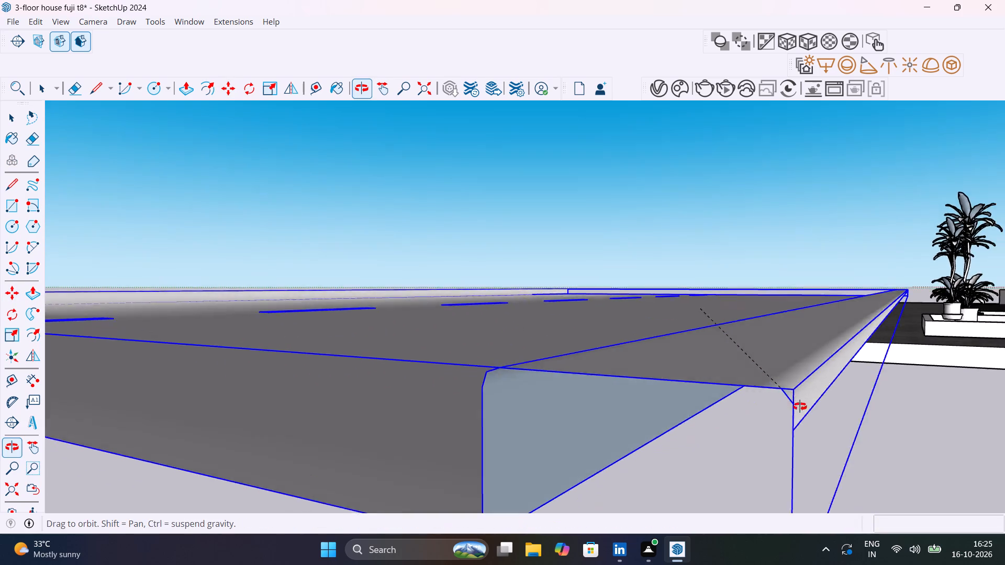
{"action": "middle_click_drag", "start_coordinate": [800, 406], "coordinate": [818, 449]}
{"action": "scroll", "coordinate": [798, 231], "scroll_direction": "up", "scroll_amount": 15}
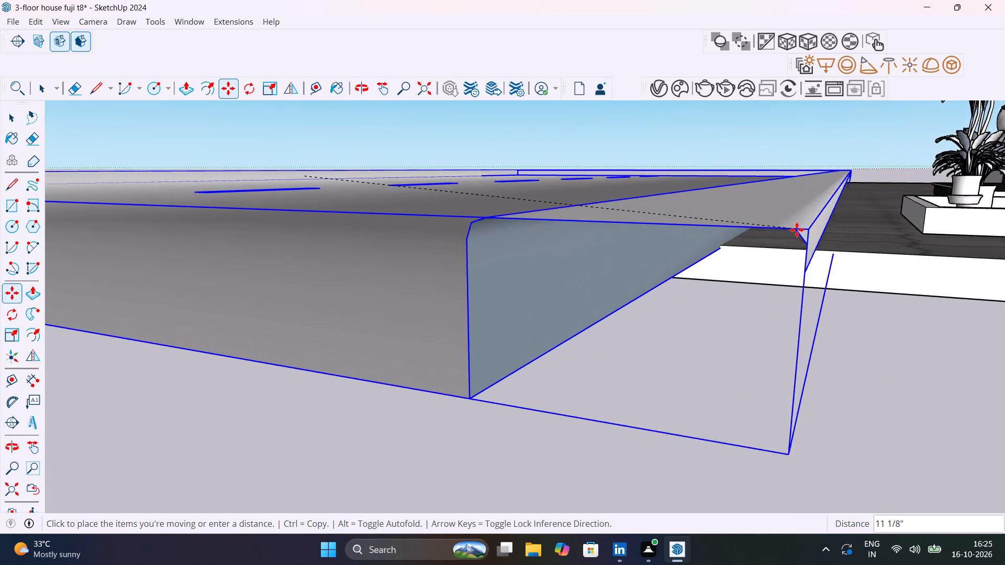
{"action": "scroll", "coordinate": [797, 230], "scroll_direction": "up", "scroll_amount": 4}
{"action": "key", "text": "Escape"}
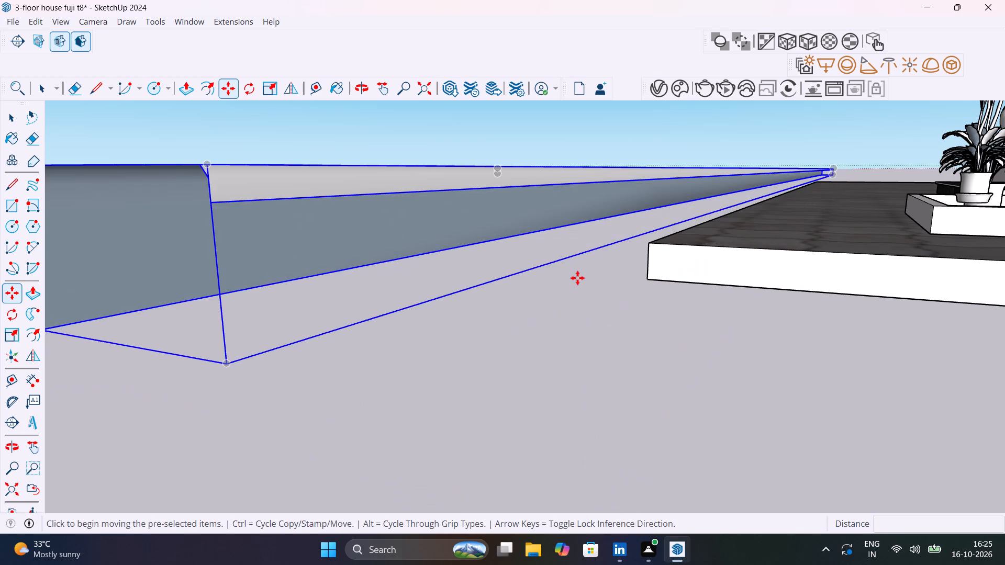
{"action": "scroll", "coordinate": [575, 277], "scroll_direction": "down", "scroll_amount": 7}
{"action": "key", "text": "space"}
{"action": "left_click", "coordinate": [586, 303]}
Move the road group about 1' 5", snapping its upper curb corner to the top corner of the front paving.
{"action": "scroll", "coordinate": [620, 228], "scroll_direction": "down", "scroll_amount": 2}
{"action": "middle_click_drag", "start_coordinate": [636, 241], "coordinate": [664, 307]}
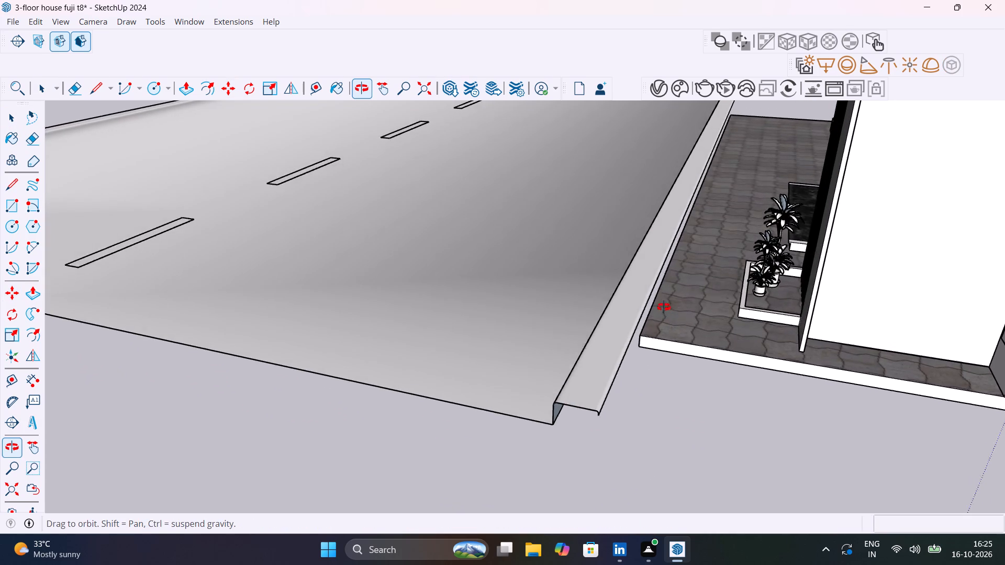
{"action": "middle_click_drag", "start_coordinate": [664, 307], "coordinate": [676, 269]}
{"action": "middle_click_drag", "start_coordinate": [639, 357], "coordinate": [666, 244], "text": "shift"}
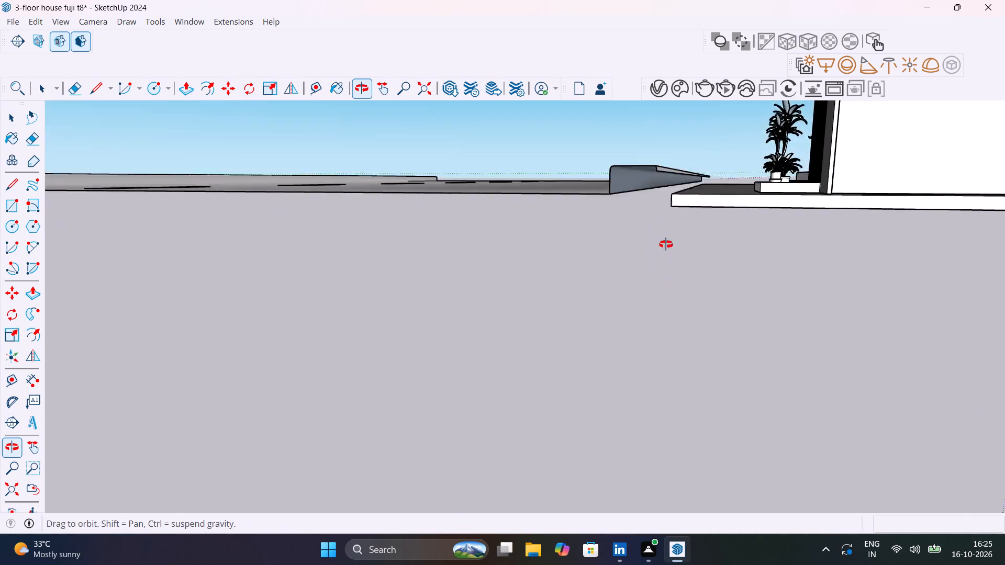
{"action": "middle_click_drag", "start_coordinate": [666, 244], "coordinate": [651, 301], "text": "shift"}
{"action": "left_click", "coordinate": [624, 291]}
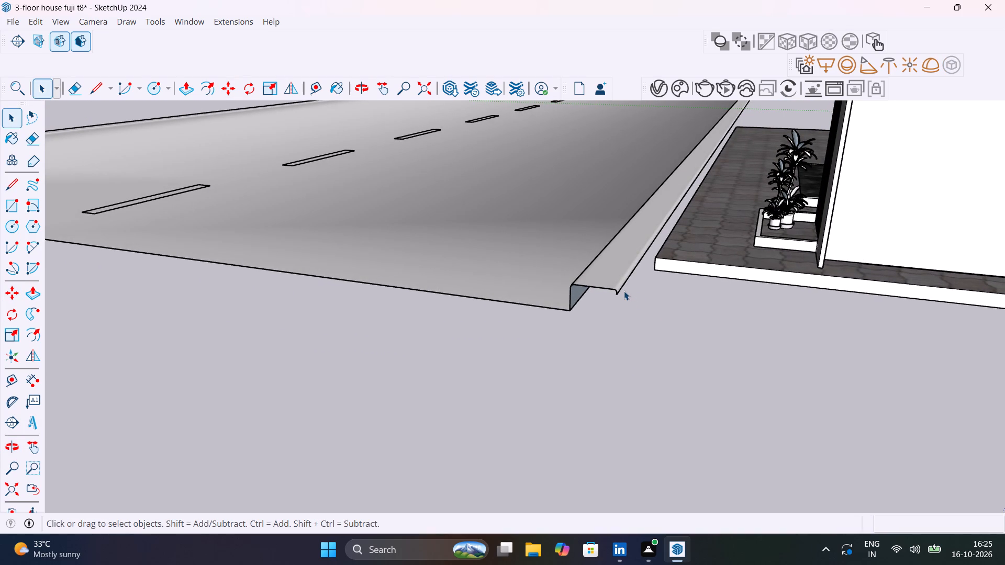
{"action": "left_click", "coordinate": [618, 290]}
{"action": "key", "text": "m"}
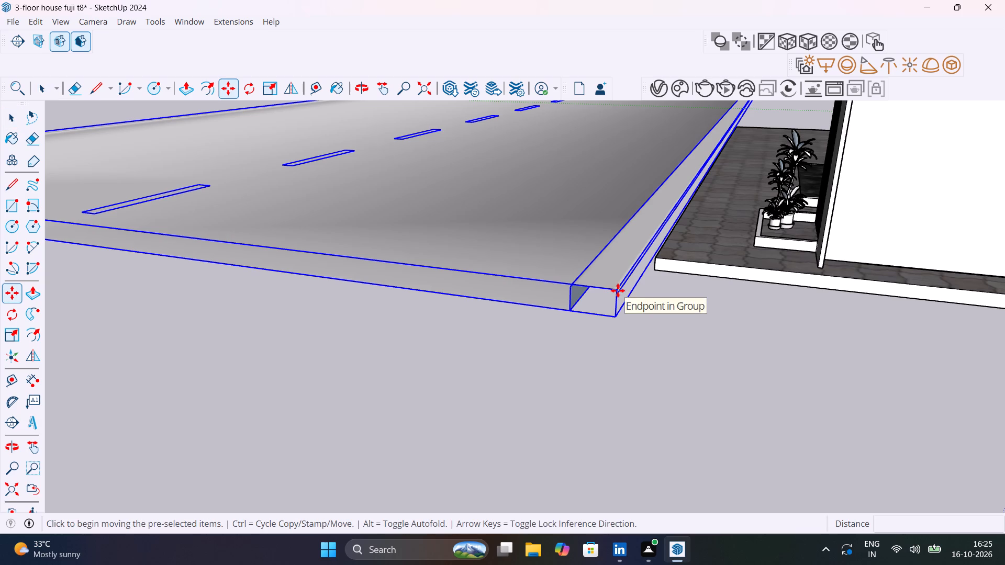
{"action": "left_click", "coordinate": [618, 290]}
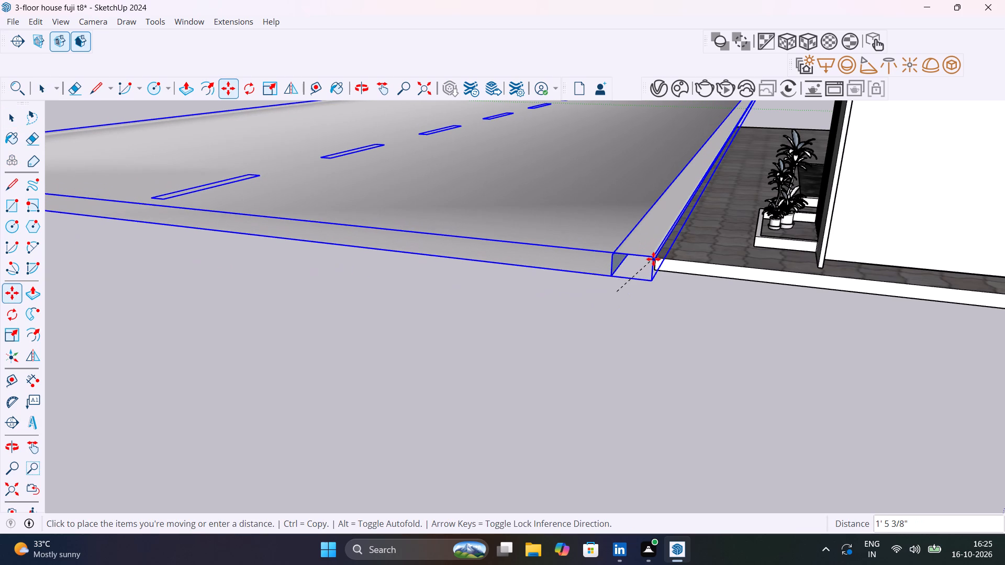
{"action": "left_click", "coordinate": [653, 259]}
Scale the road group's width to about 0.72 from its outer edge, keeping the house-side edge in place.
{"action": "scroll", "coordinate": [620, 287], "scroll_direction": "down", "scroll_amount": 19}
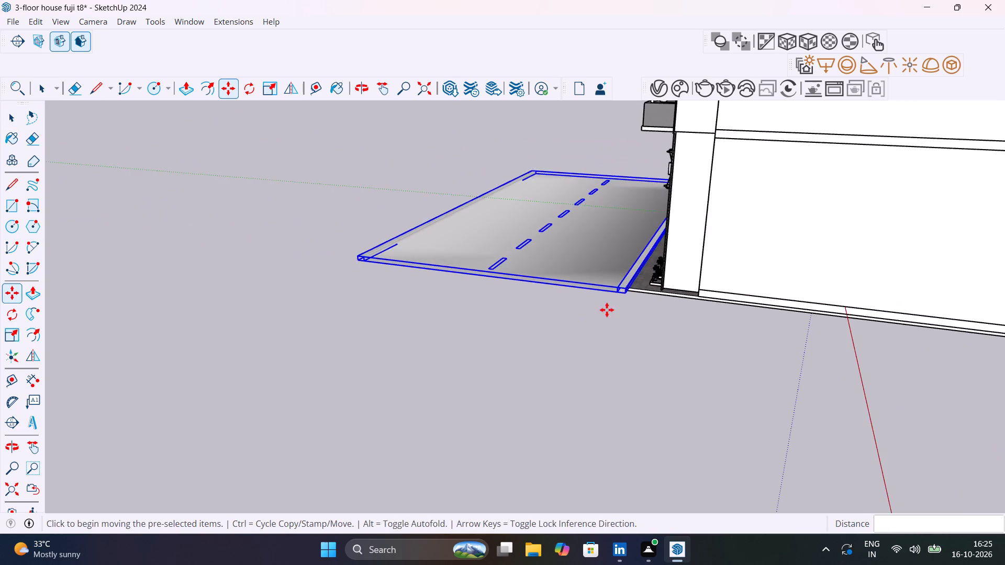
{"action": "middle_click_drag", "start_coordinate": [612, 312], "coordinate": [735, 333]}
{"action": "scroll", "coordinate": [611, 322], "scroll_direction": "down", "scroll_amount": 7}
{"action": "middle_click_drag", "start_coordinate": [574, 340], "coordinate": [691, 346]}
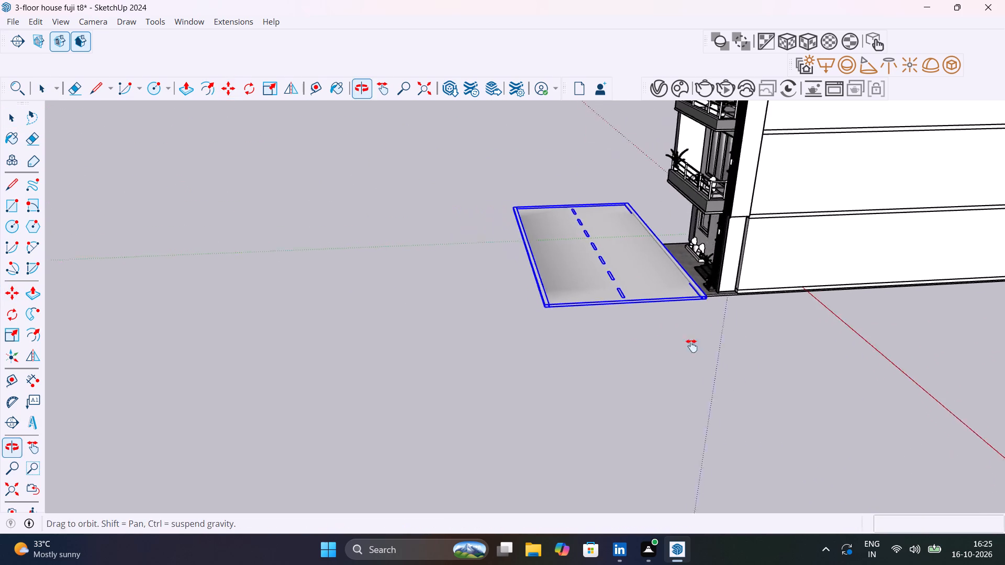
{"action": "middle_click_drag", "start_coordinate": [691, 346], "coordinate": [1004, 397]}
{"action": "scroll", "coordinate": [493, 231], "scroll_direction": "up", "scroll_amount": 9}
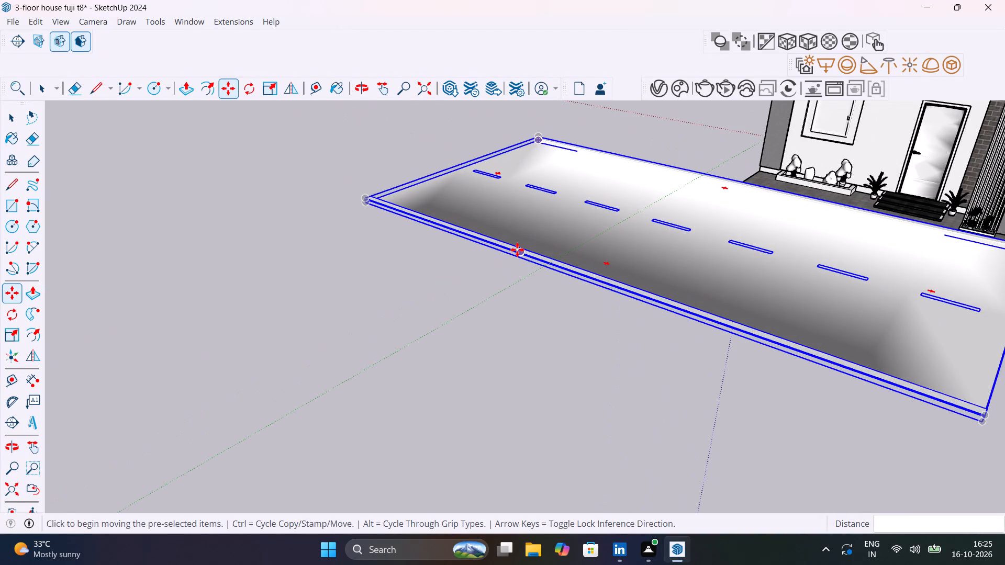
{"action": "key", "text": "s"}
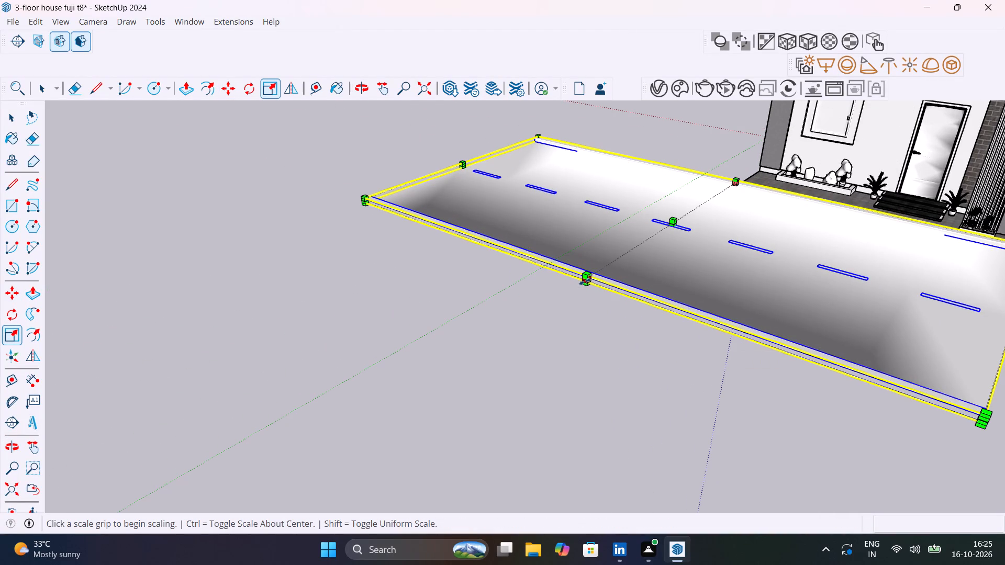
{"action": "left_click", "coordinate": [585, 282]}
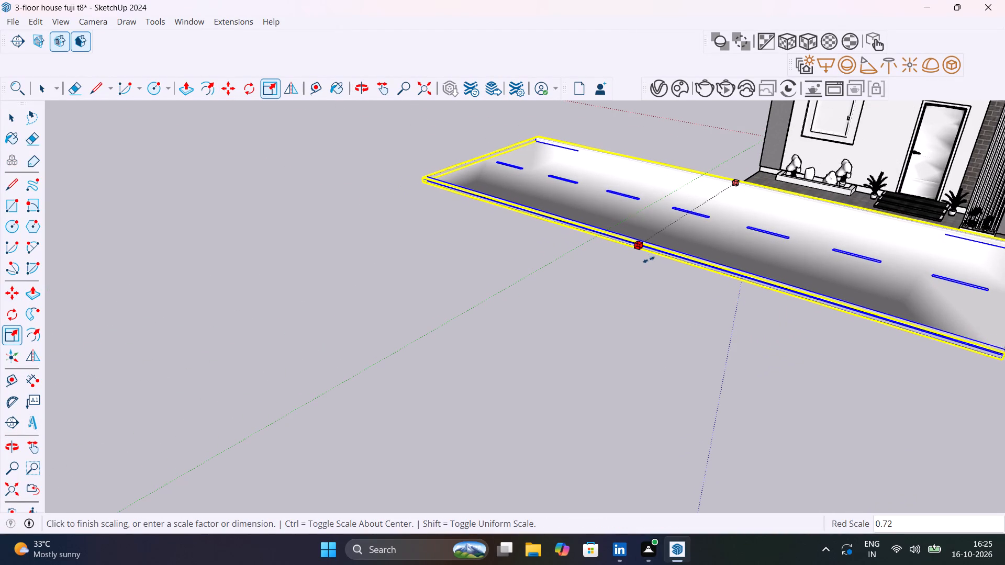
{"action": "left_click", "coordinate": [649, 259]}
Stretch the road group's length by a factor of about 1.1 at the end nearest the entrance door.
{"action": "scroll", "coordinate": [562, 260], "scroll_direction": "down", "scroll_amount": 4}
{"action": "middle_click_drag", "start_coordinate": [590, 275], "coordinate": [717, 335]}
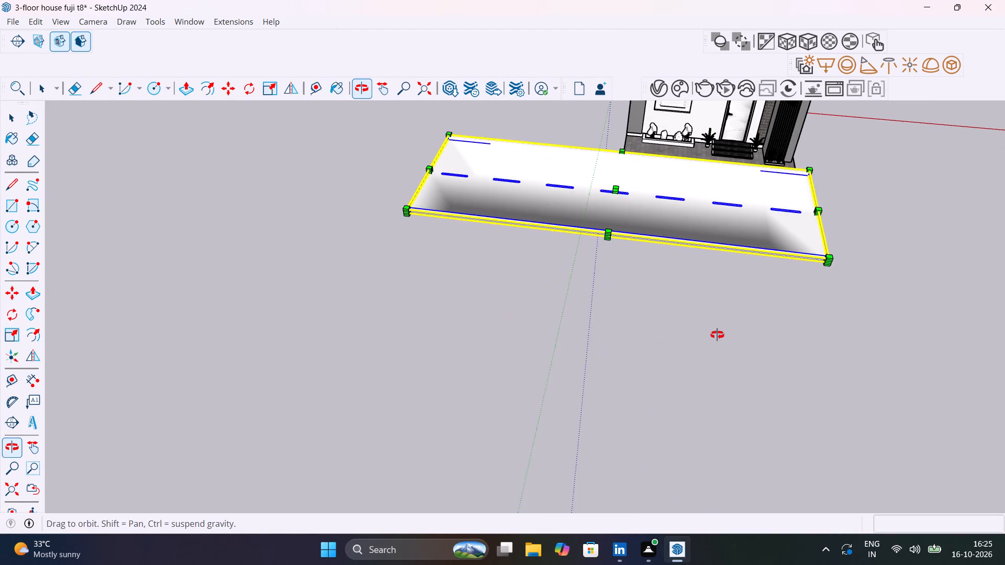
{"action": "middle_click_drag", "start_coordinate": [717, 335], "coordinate": [435, 486]}
{"action": "scroll", "coordinate": [572, 350], "scroll_direction": "up", "scroll_amount": 7}
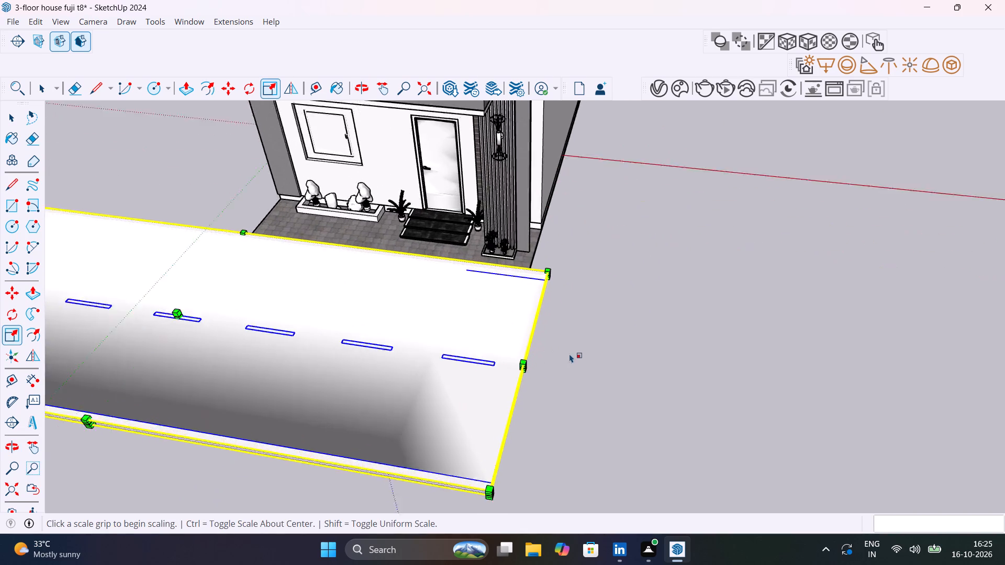
{"action": "scroll", "coordinate": [569, 354], "scroll_direction": "up", "scroll_amount": 3}
{"action": "scroll", "coordinate": [486, 379], "scroll_direction": "up", "scroll_amount": 12}
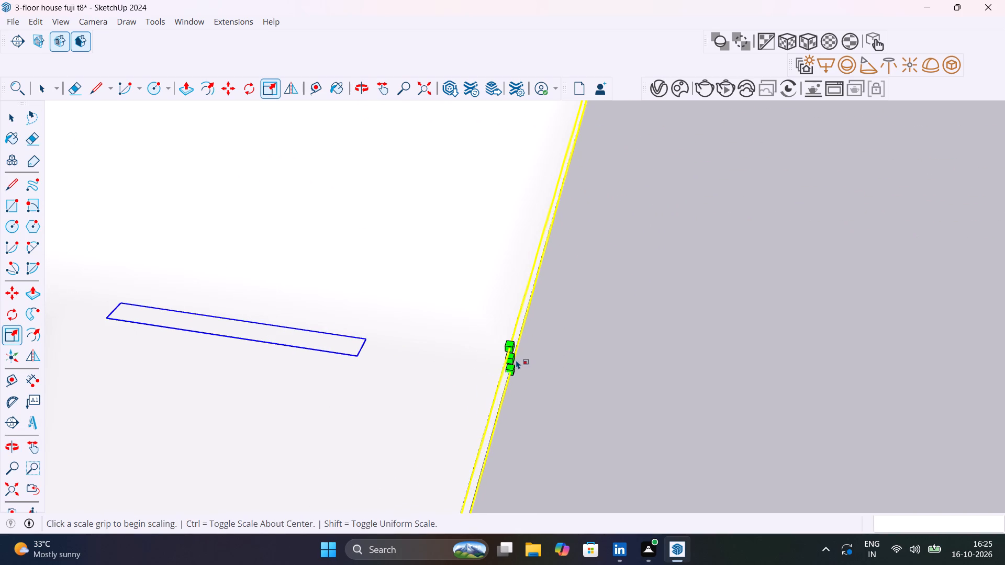
{"action": "left_click", "coordinate": [512, 359]}
{"action": "scroll", "coordinate": [647, 368], "scroll_direction": "down", "scroll_amount": 12}
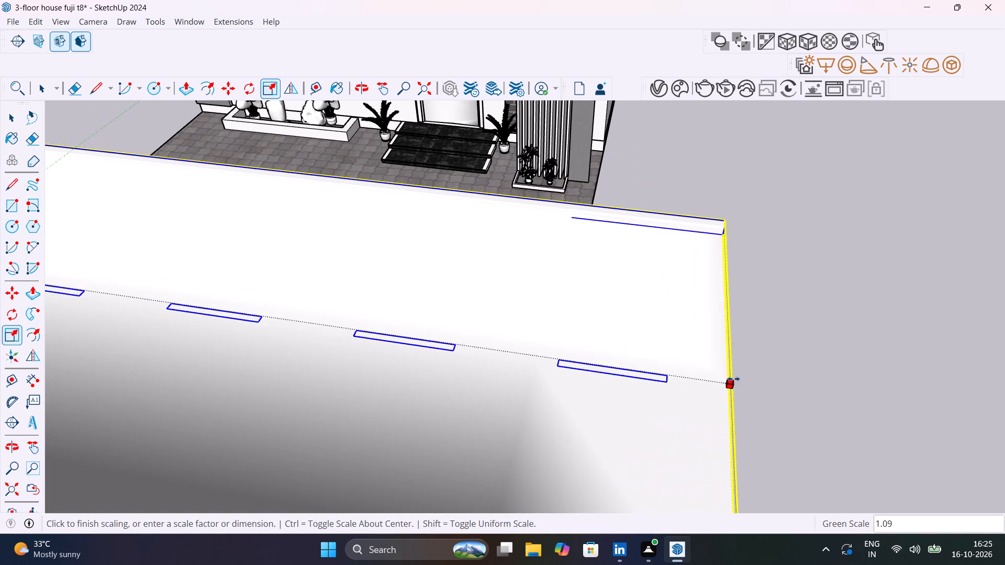
{"action": "left_click", "coordinate": [753, 379]}
{"action": "scroll", "coordinate": [680, 358], "scroll_direction": "down", "scroll_amount": 8}
{"action": "key", "text": "space"}
{"action": "left_click", "coordinate": [836, 267]}
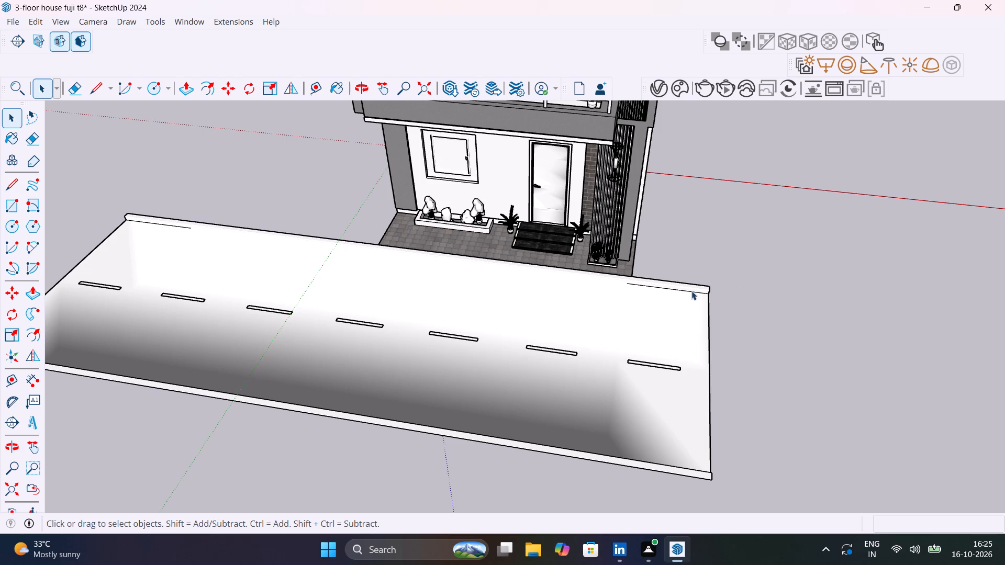
Face the house front and try camera fields of view of 50 and 60 degrees, finishing with 20 degrees.
{"action": "middle_click_drag", "start_coordinate": [638, 292], "coordinate": [742, 352], "text": "shift"}
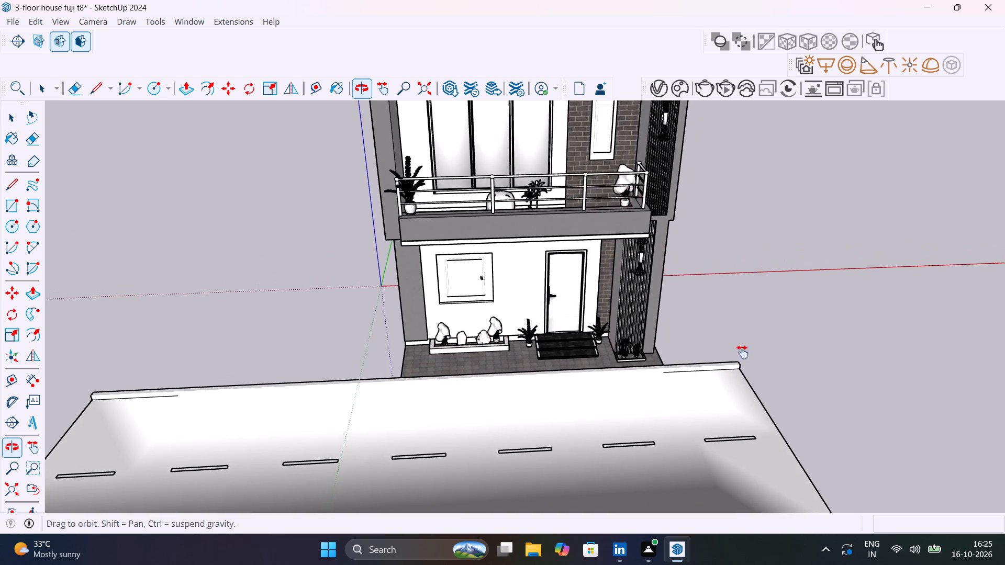
{"action": "middle_click_drag", "start_coordinate": [742, 352], "coordinate": [722, 380], "text": "shift"}
{"action": "scroll", "coordinate": [722, 380], "scroll_direction": "down", "scroll_amount": 4}
{"action": "middle_click_drag", "start_coordinate": [713, 398], "coordinate": [669, 449], "text": "shift"}
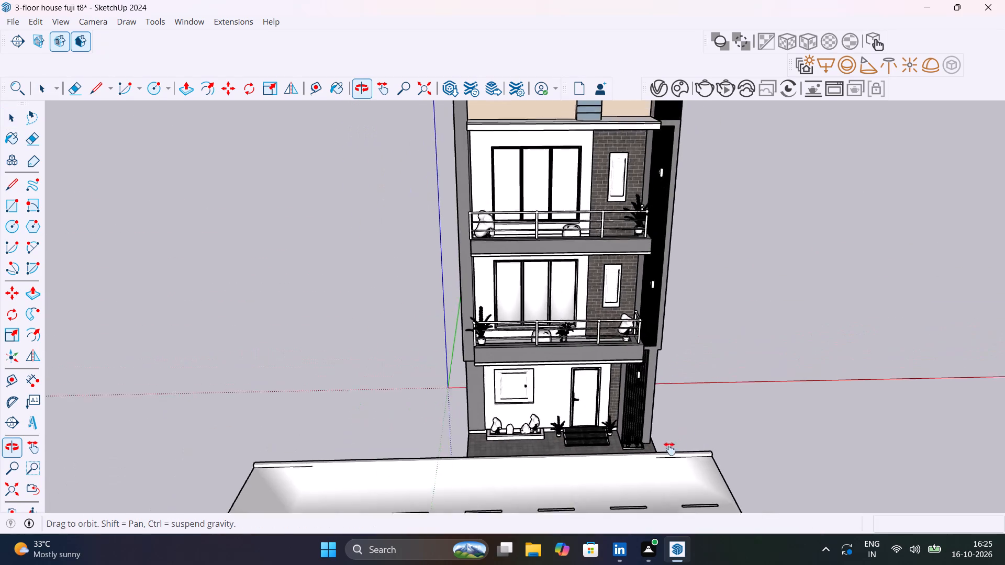
{"action": "middle_click_drag", "start_coordinate": [669, 449], "coordinate": [642, 404], "text": "shift"}
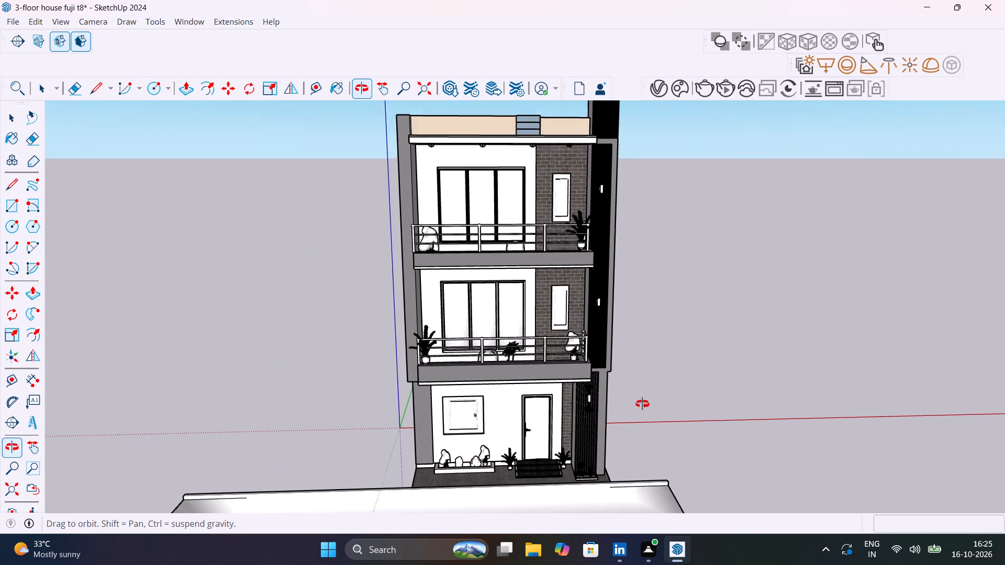
{"action": "middle_click_drag", "start_coordinate": [642, 404], "coordinate": [623, 425], "text": "shift"}
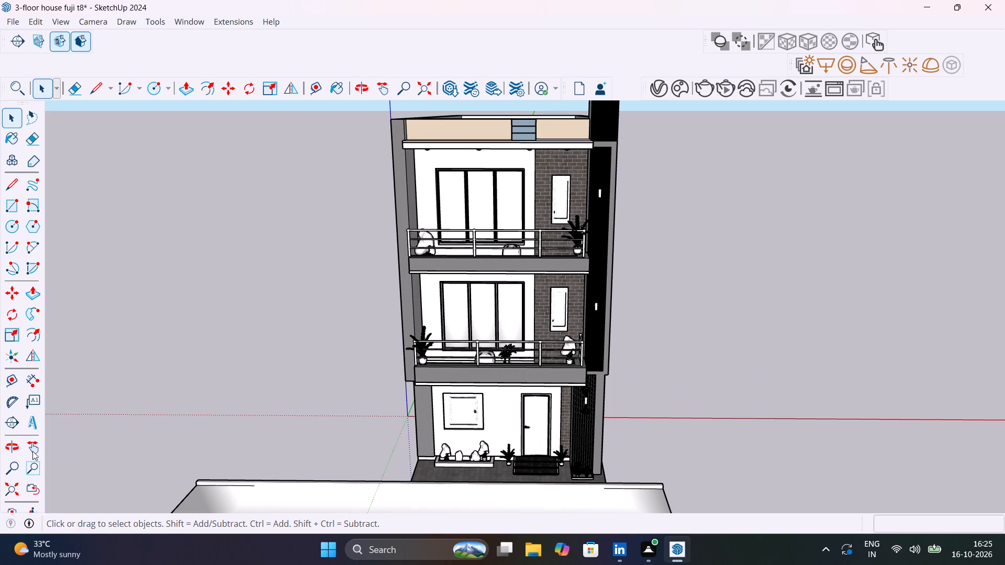
{"action": "left_click", "coordinate": [14, 460]}
{"action": "type", "text": "50"}
{"action": "key", "text": "Return"}
{"action": "type", "text": "60"}
{"action": "key", "text": "Return"}
{"action": "type", "text": "20"}
{"action": "key", "text": "Return"}
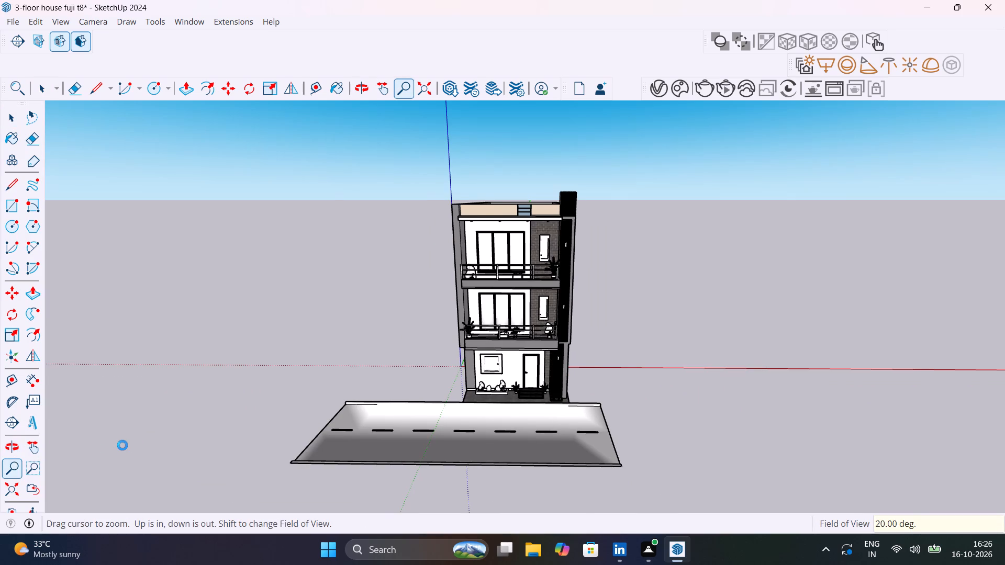
Try a 30-degree camera field of view on the house front, finishing with 40 degrees.
{"action": "type", "text": "30"}
{"action": "key", "text": "Return"}
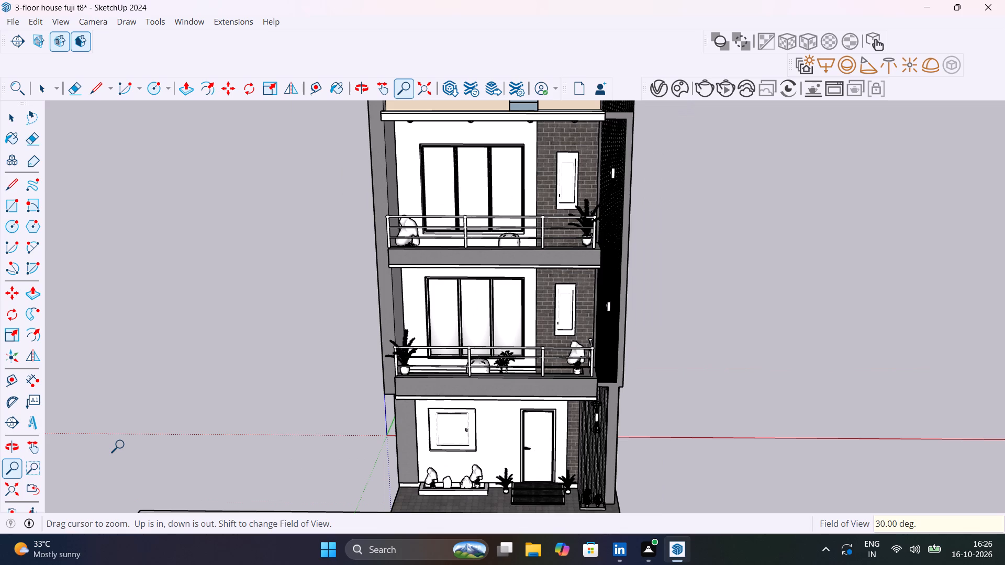
{"action": "type", "text": "40"}
{"action": "key", "text": "Return"}
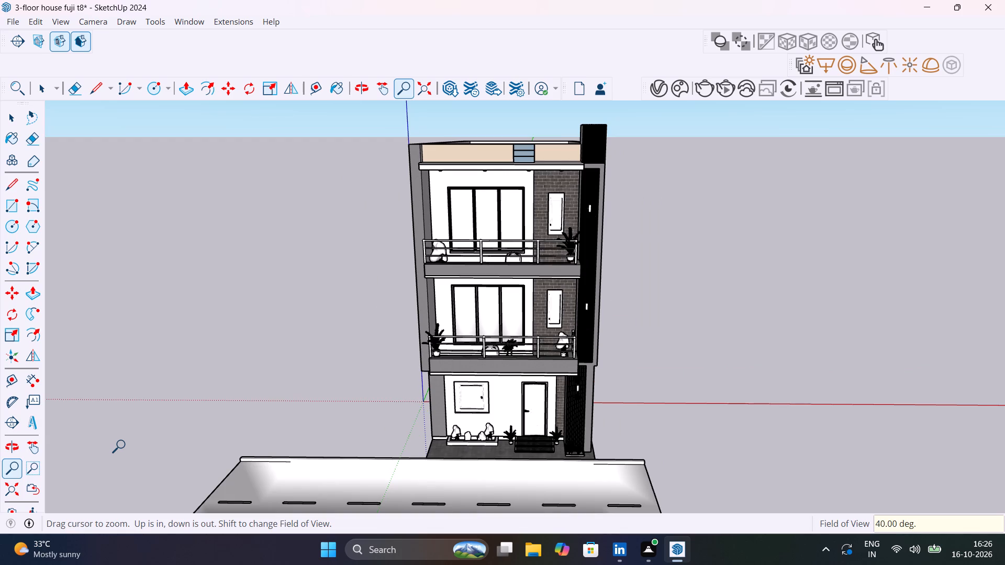
Examine how the house front and road are framed from slightly different heights and distances.
{"action": "middle_click_drag", "start_coordinate": [407, 485], "coordinate": [404, 498], "text": "shift"}
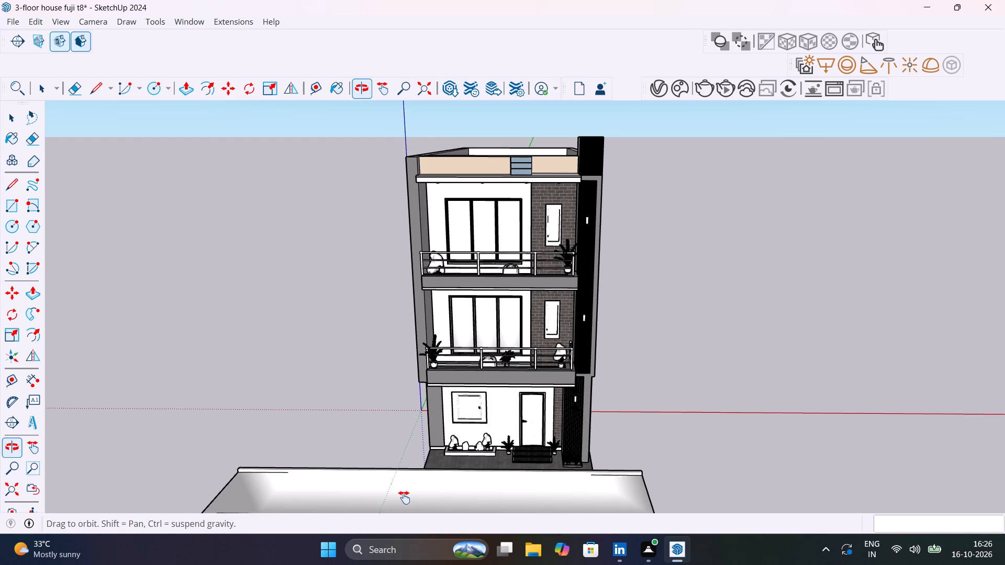
{"action": "middle_click_drag", "start_coordinate": [404, 498], "coordinate": [413, 471], "text": "shift"}
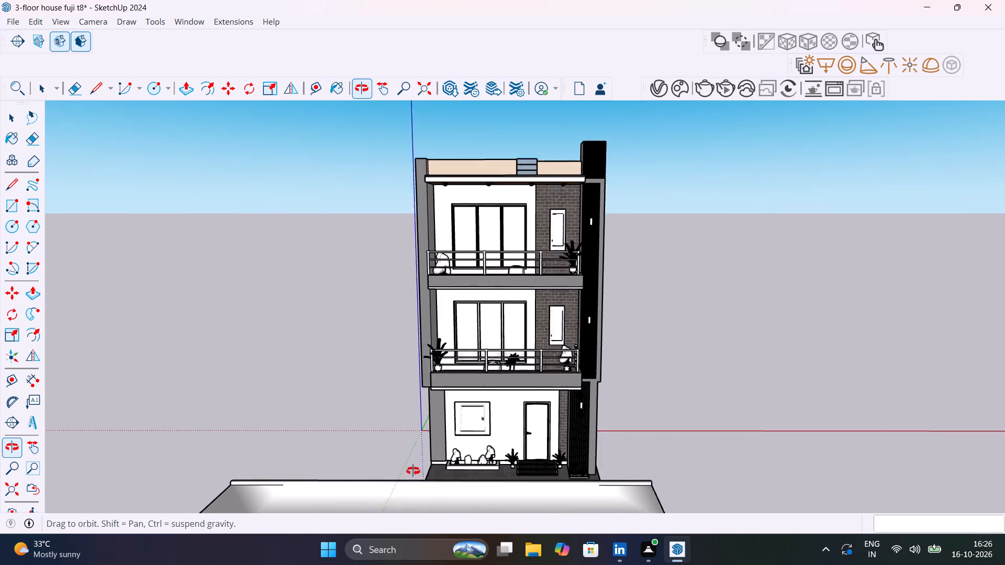
{"action": "middle_click_drag", "start_coordinate": [413, 471], "coordinate": [402, 466], "text": "shift"}
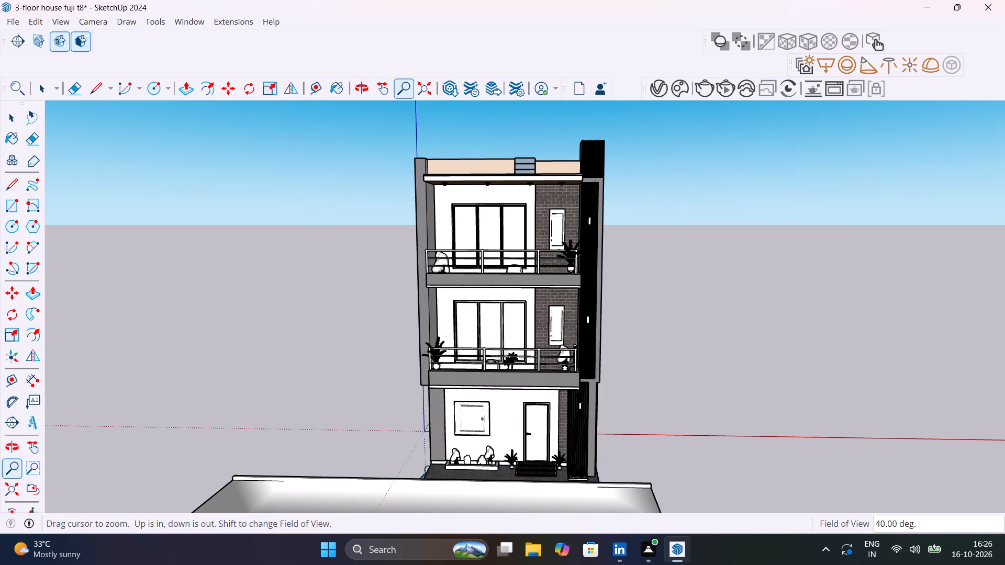
{"action": "middle_click_drag", "start_coordinate": [435, 471], "coordinate": [444, 457], "text": "shift"}
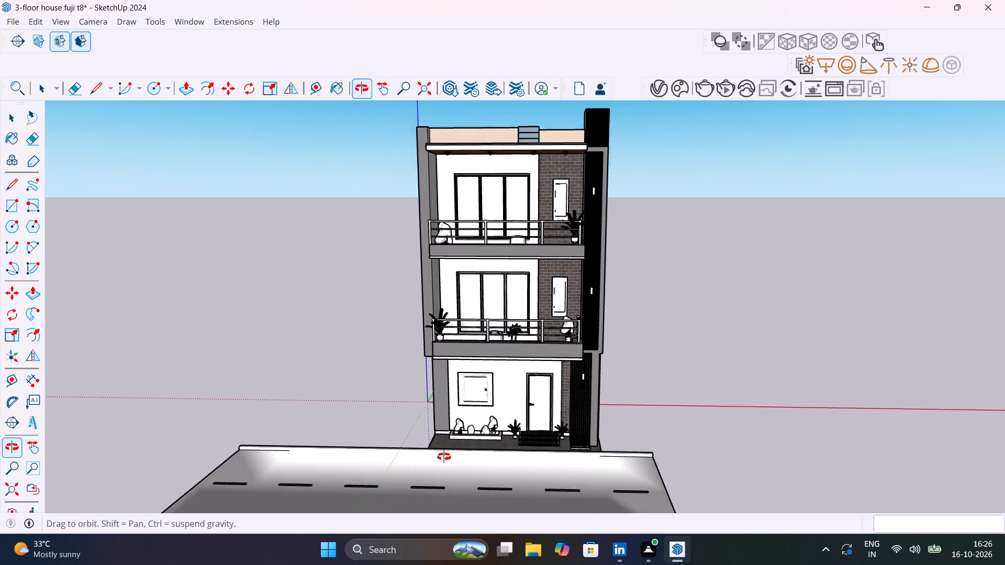
{"action": "middle_click_drag", "start_coordinate": [444, 457], "coordinate": [438, 460], "text": "shift"}
{"action": "scroll", "coordinate": [448, 459], "scroll_direction": "up", "scroll_amount": 4}
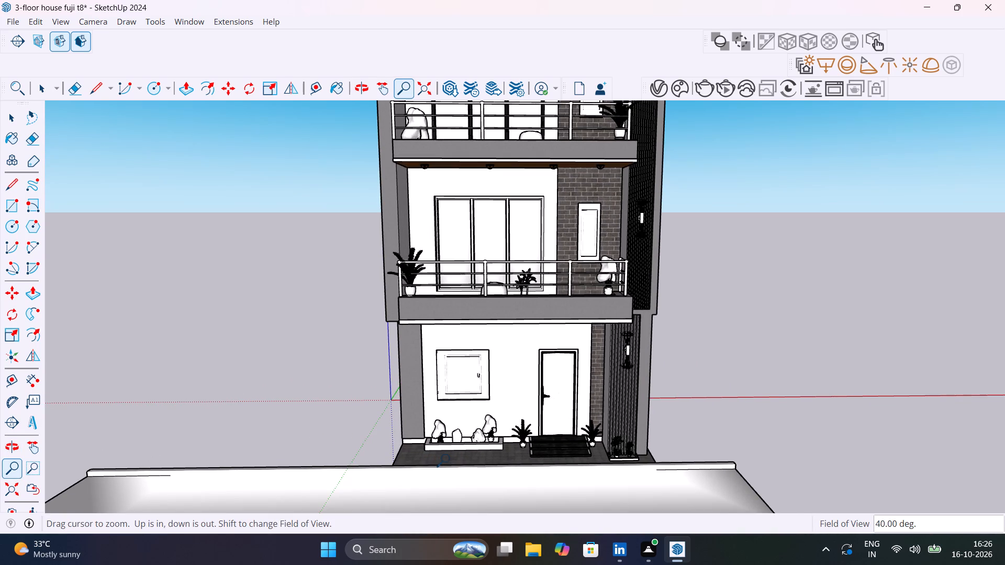
{"action": "scroll", "coordinate": [448, 459], "scroll_direction": "down", "scroll_amount": 2}
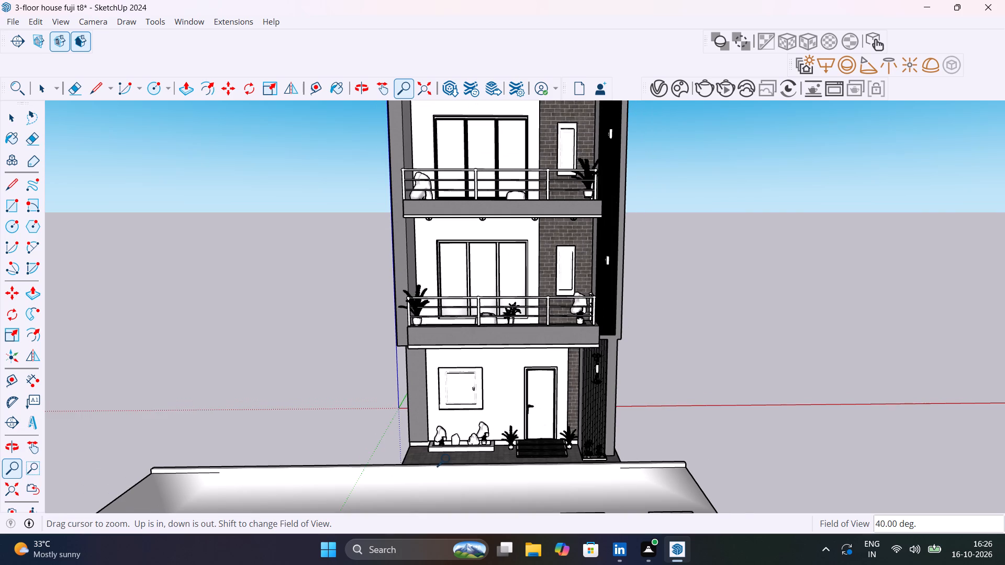
{"action": "scroll", "coordinate": [448, 459], "scroll_direction": "down", "scroll_amount": 1}
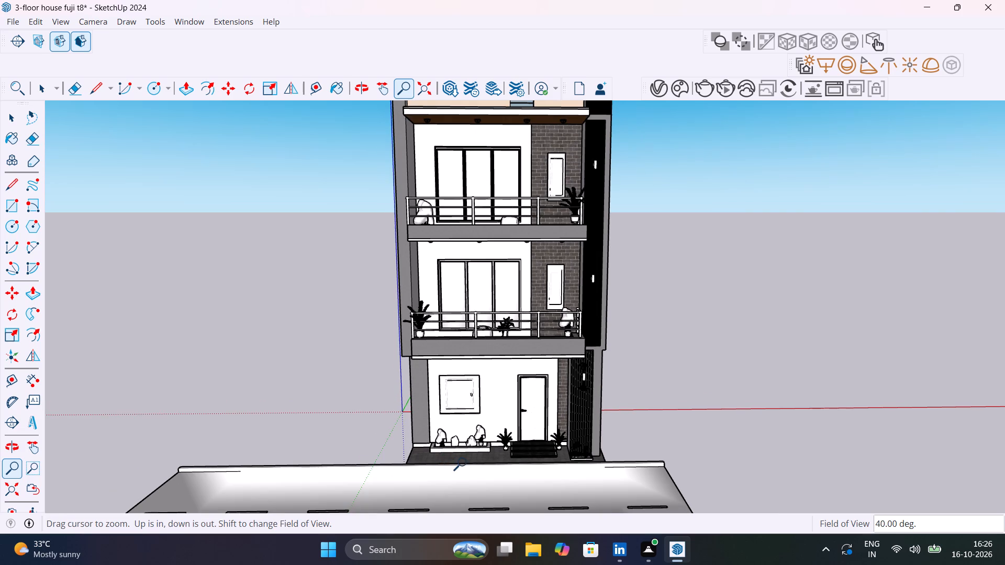
{"action": "scroll", "coordinate": [465, 463], "scroll_direction": "down", "scroll_amount": 1}
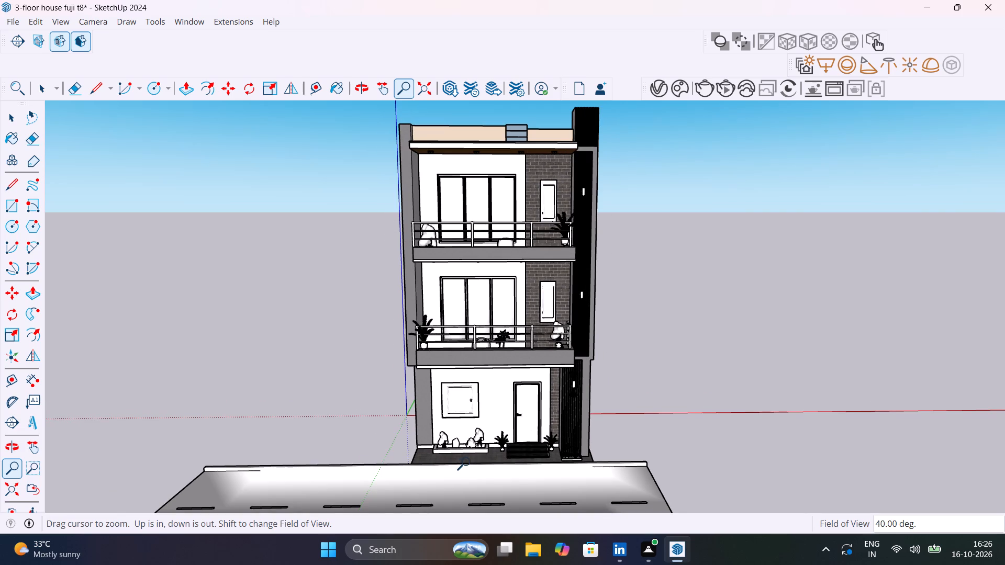
{"action": "middle_click_drag", "start_coordinate": [472, 462], "coordinate": [471, 468], "text": "shift"}
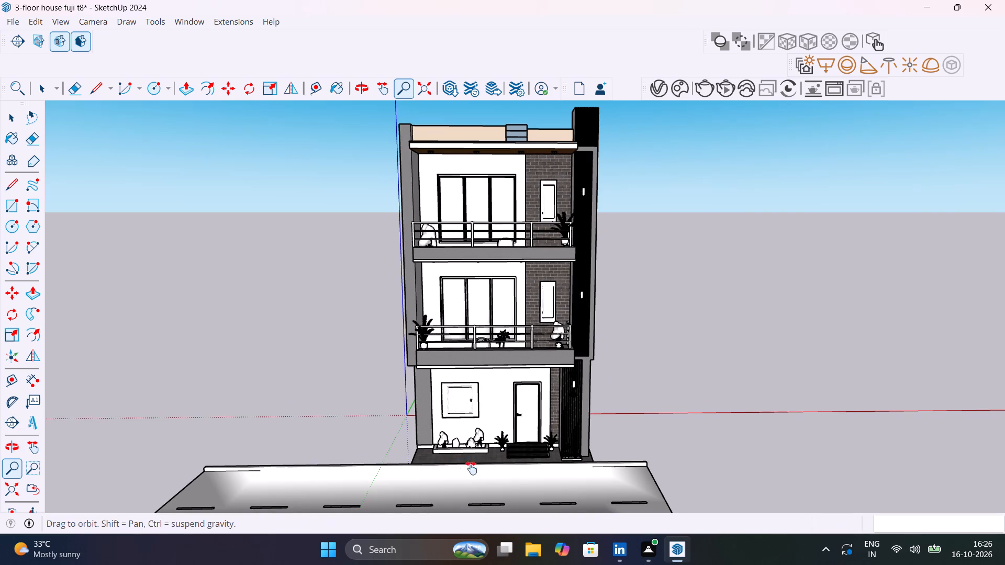
{"action": "middle_click_drag", "start_coordinate": [471, 468], "coordinate": [453, 476], "text": "shift"}
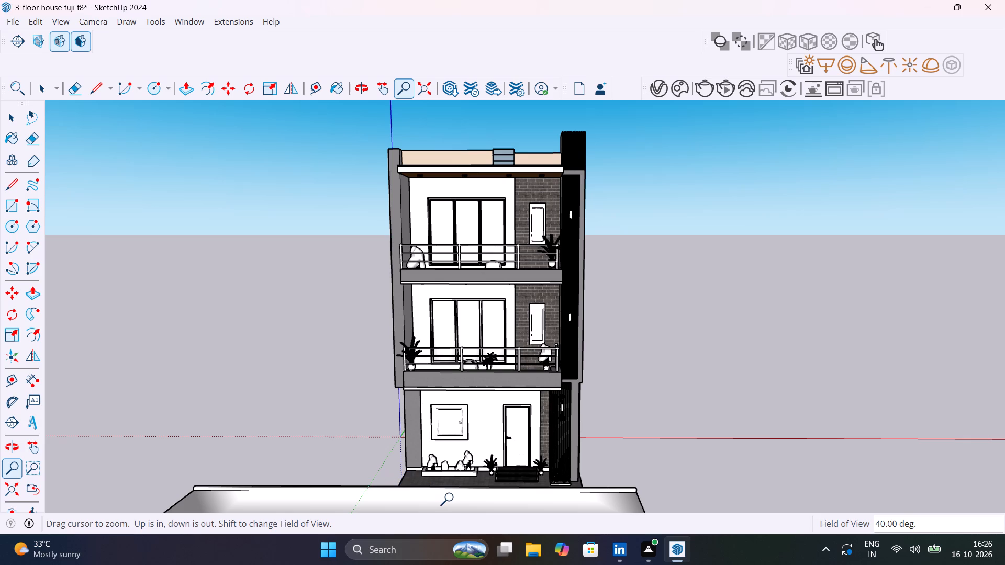
{"action": "middle_click_drag", "start_coordinate": [446, 494], "coordinate": [448, 482], "text": "shift"}
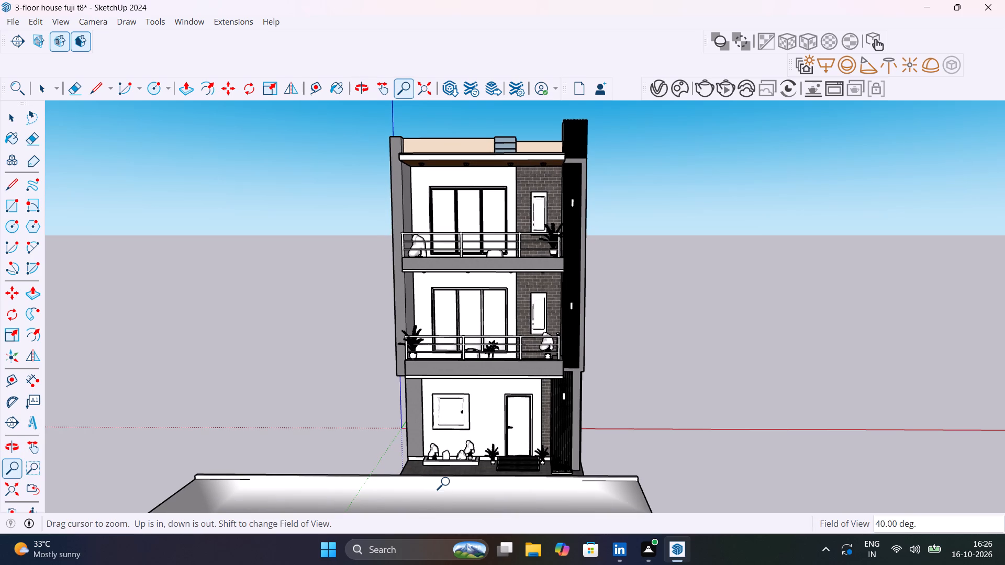
Place a guide line on the front paving, 1' in from its side edge at the planter end.
{"action": "scroll", "coordinate": [419, 463], "scroll_direction": "up", "scroll_amount": 12}
{"action": "middle_click_drag", "start_coordinate": [446, 482], "coordinate": [467, 514]}
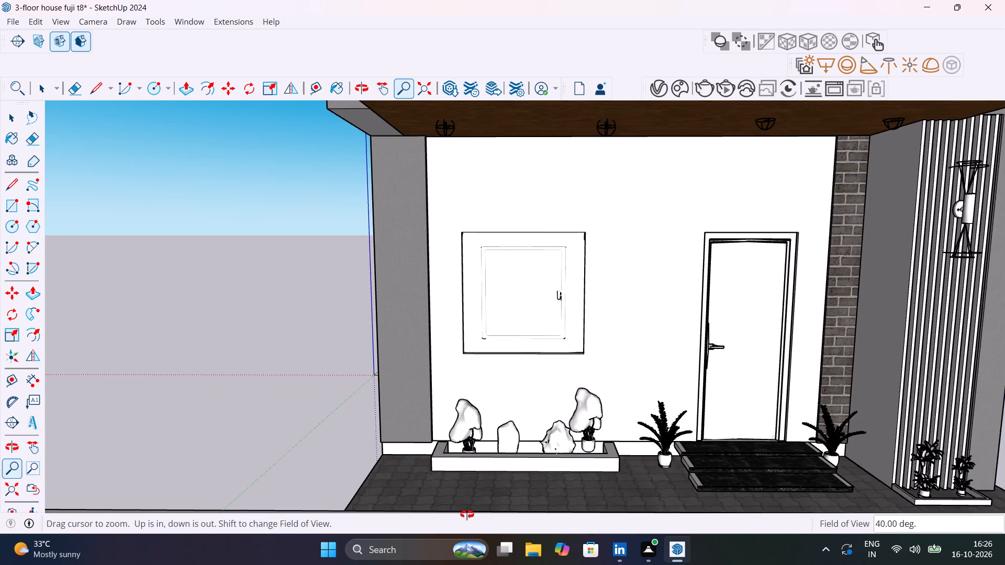
{"action": "middle_click_drag", "start_coordinate": [467, 514], "coordinate": [458, 521]}
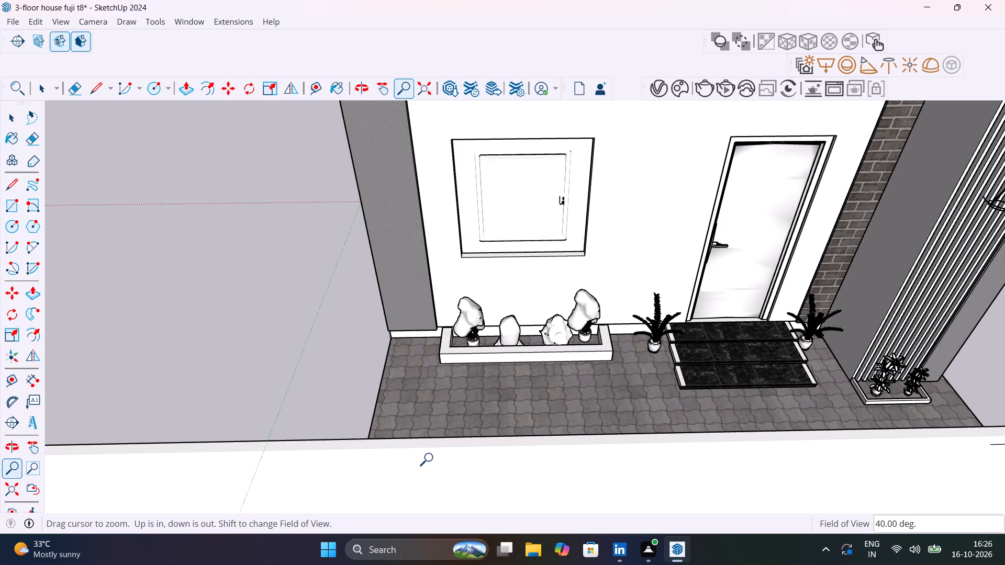
{"action": "key", "text": "space"}
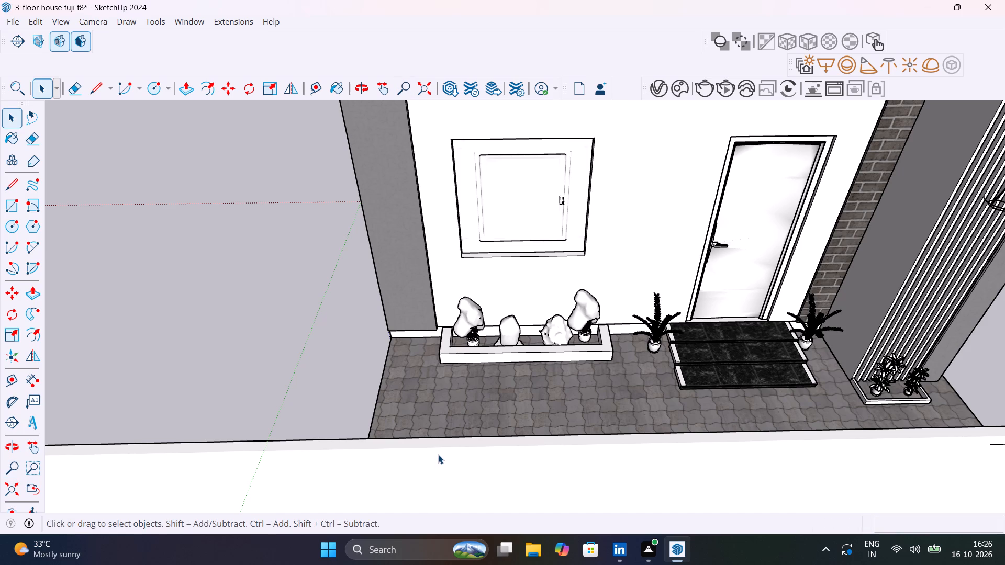
{"action": "scroll", "coordinate": [438, 455], "scroll_direction": "down", "scroll_amount": 4}
{"action": "middle_click_drag", "start_coordinate": [440, 458], "coordinate": [672, 369]}
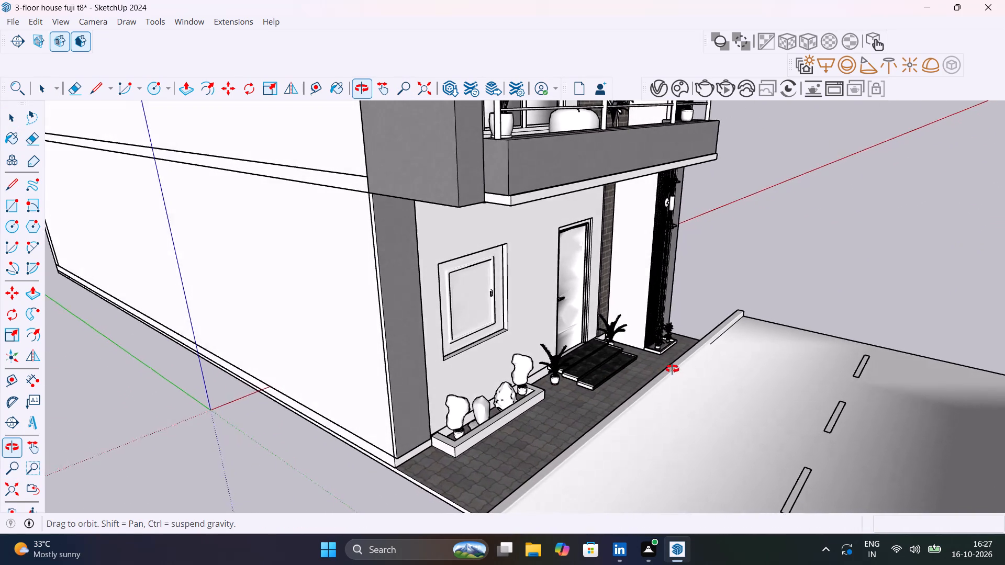
{"action": "middle_click_drag", "start_coordinate": [672, 369], "coordinate": [750, 325]}
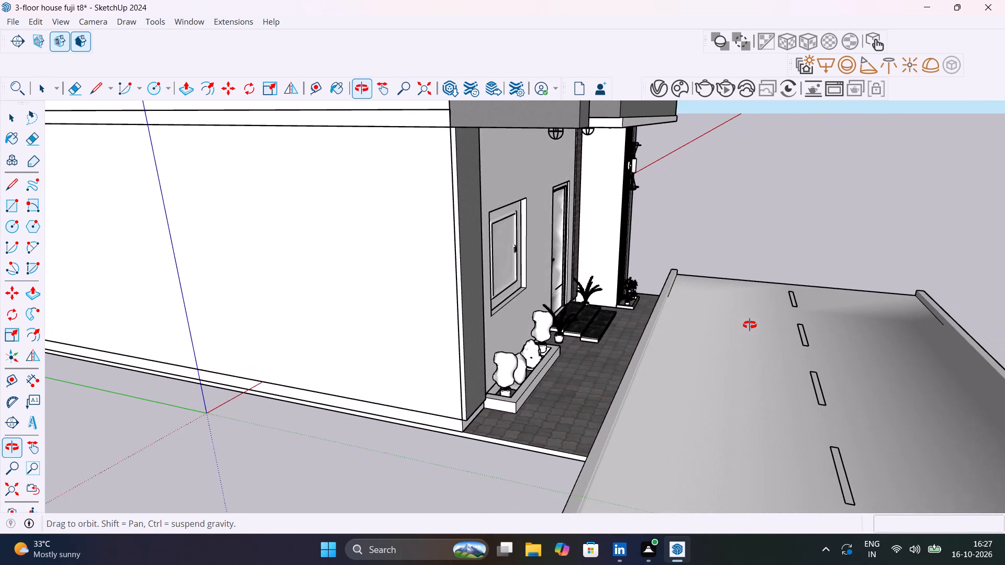
{"action": "middle_click_drag", "start_coordinate": [750, 325], "coordinate": [557, 351]}
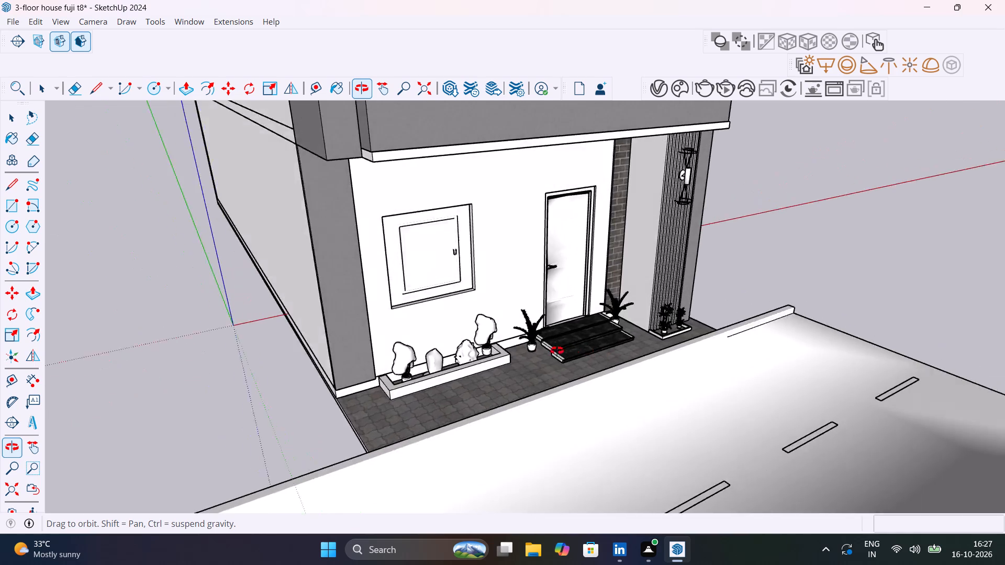
{"action": "middle_click_drag", "start_coordinate": [557, 351], "coordinate": [488, 383]}
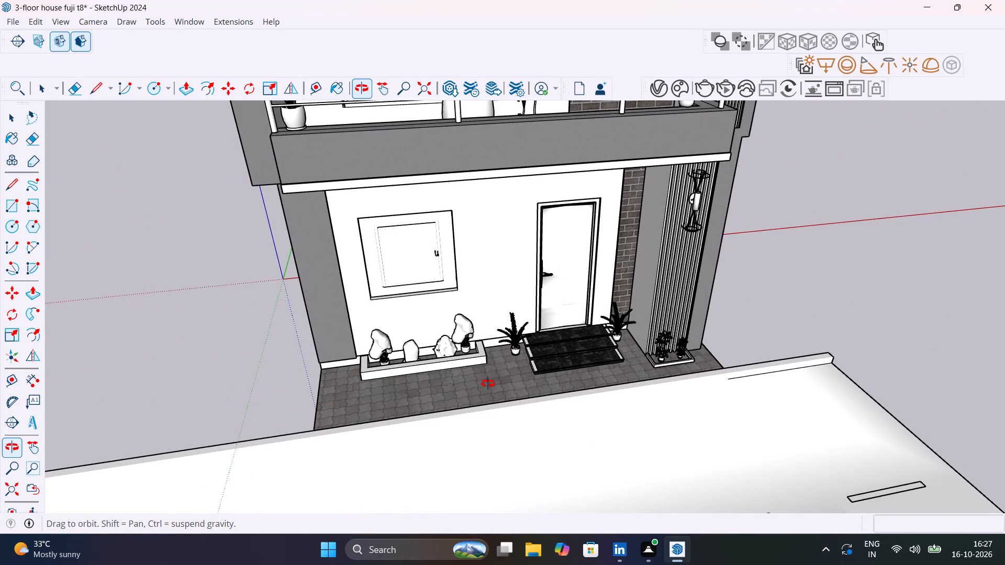
{"action": "middle_click_drag", "start_coordinate": [488, 383], "coordinate": [578, 385]}
{"action": "key", "text": "t"}
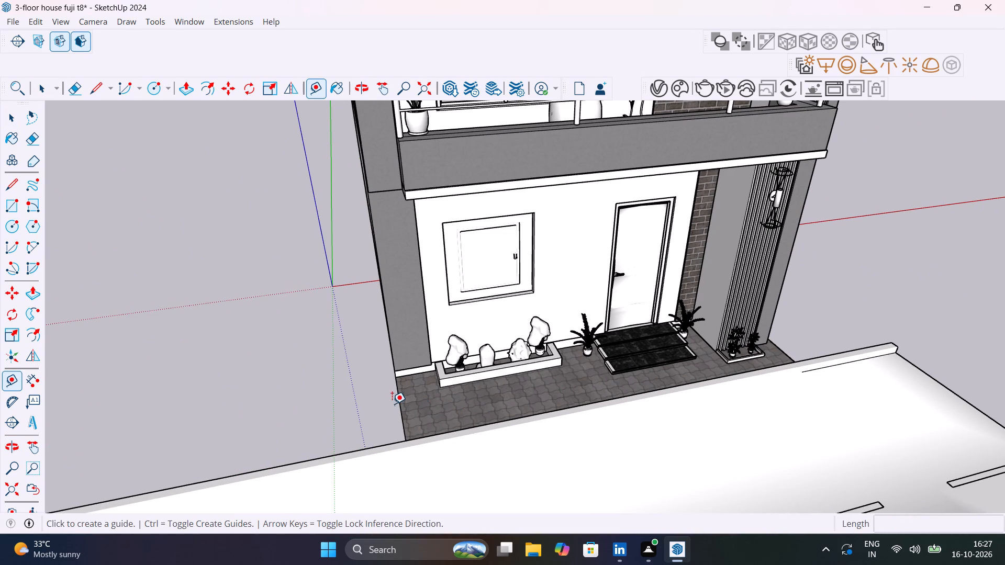
{"action": "left_click", "coordinate": [396, 403]}
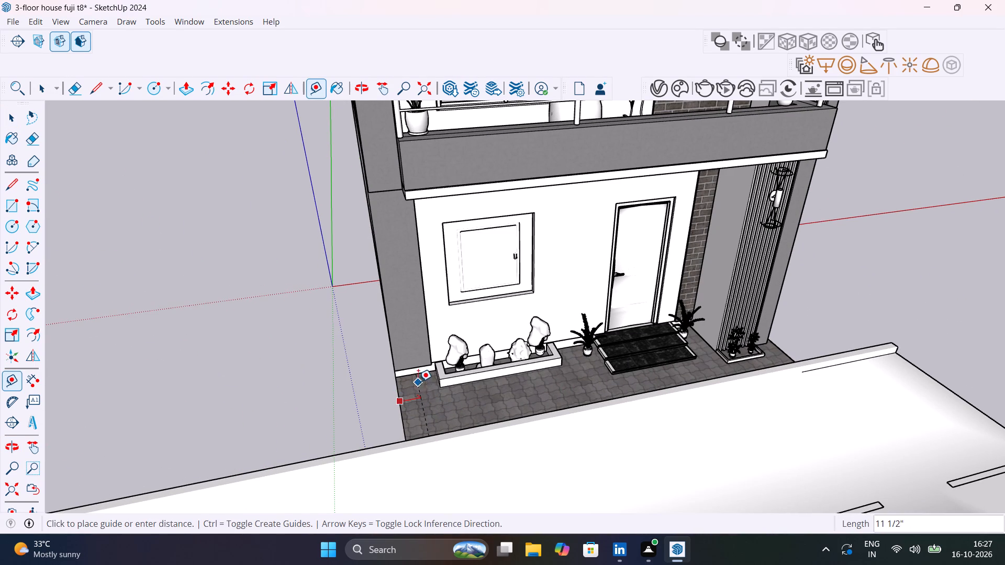
{"action": "type", "text": "1\""}
{"action": "key", "text": "Return"}
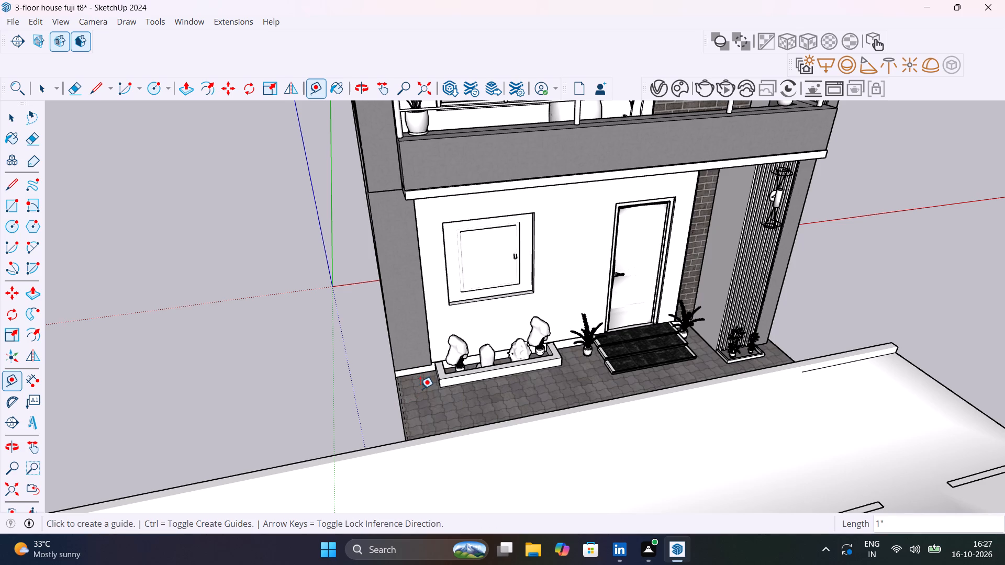
{"action": "type", "text": "1'"}
{"action": "key", "text": "Return"}
{"action": "key", "text": "space"}
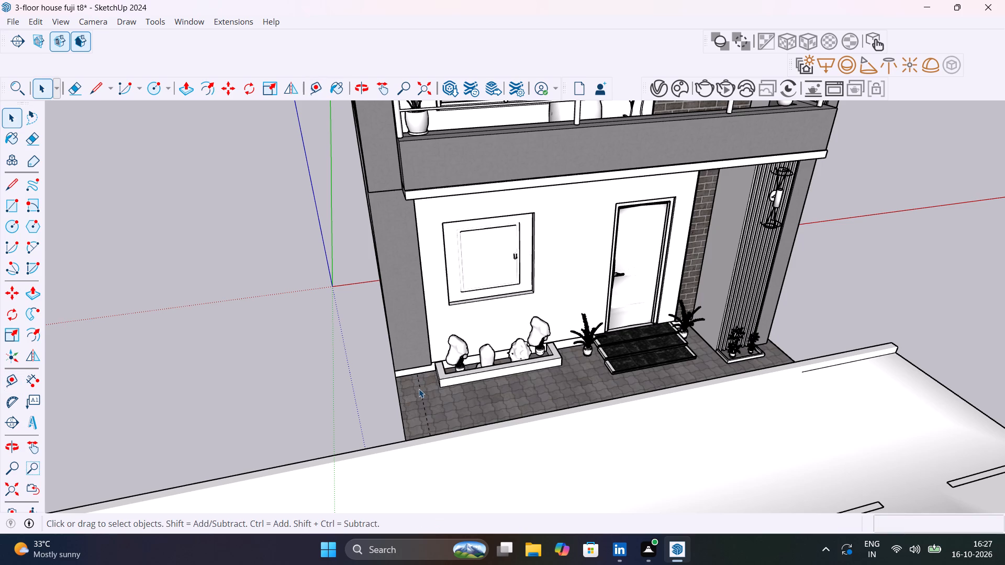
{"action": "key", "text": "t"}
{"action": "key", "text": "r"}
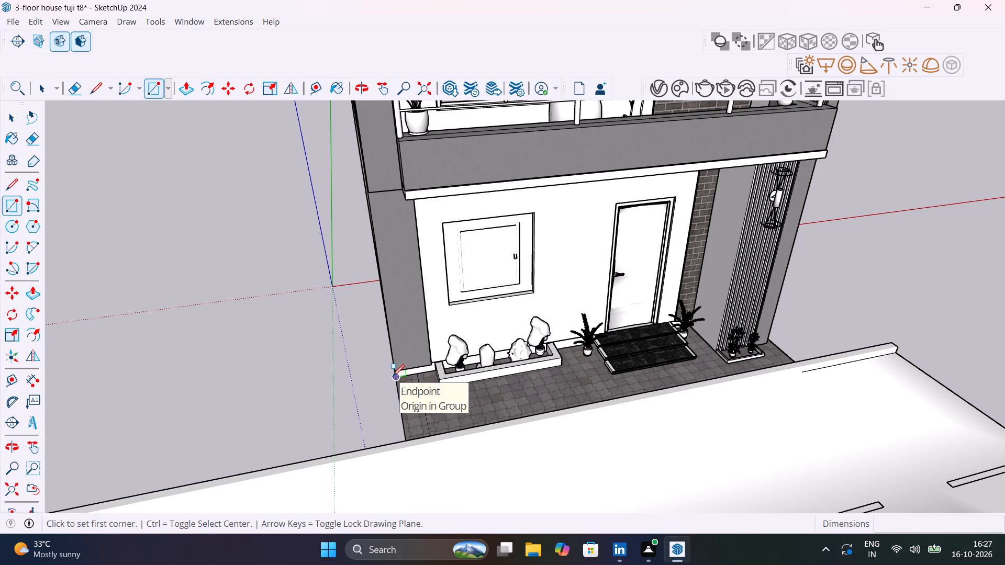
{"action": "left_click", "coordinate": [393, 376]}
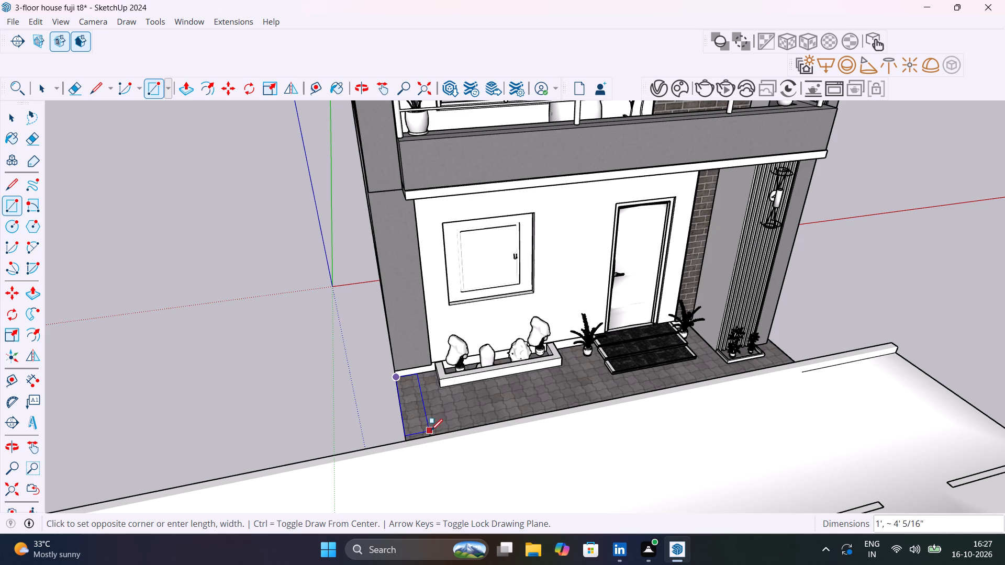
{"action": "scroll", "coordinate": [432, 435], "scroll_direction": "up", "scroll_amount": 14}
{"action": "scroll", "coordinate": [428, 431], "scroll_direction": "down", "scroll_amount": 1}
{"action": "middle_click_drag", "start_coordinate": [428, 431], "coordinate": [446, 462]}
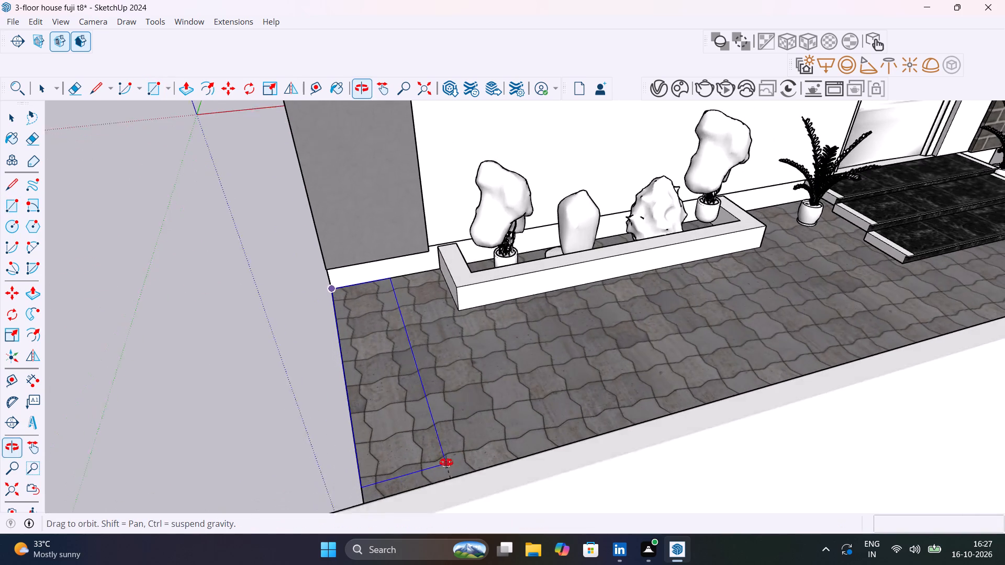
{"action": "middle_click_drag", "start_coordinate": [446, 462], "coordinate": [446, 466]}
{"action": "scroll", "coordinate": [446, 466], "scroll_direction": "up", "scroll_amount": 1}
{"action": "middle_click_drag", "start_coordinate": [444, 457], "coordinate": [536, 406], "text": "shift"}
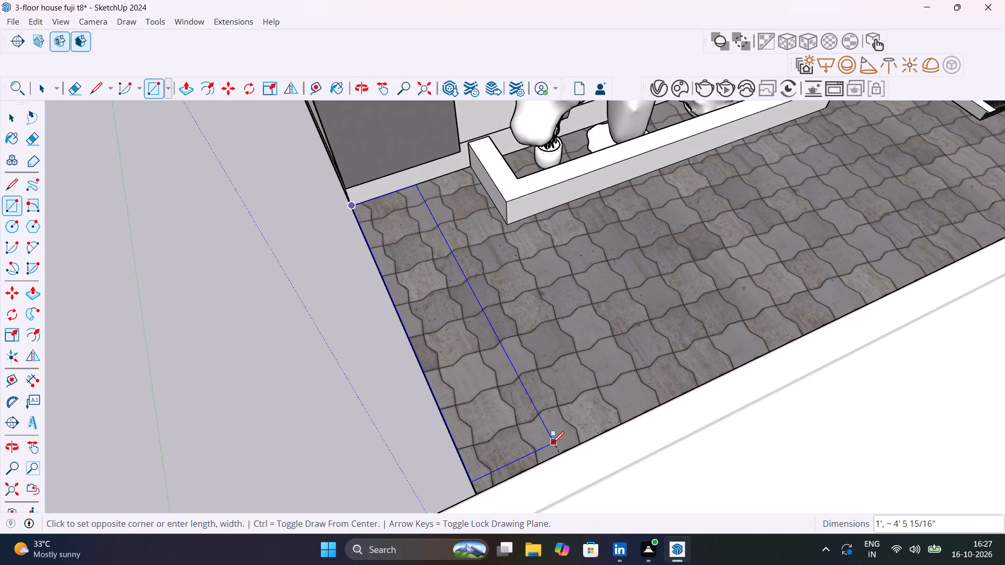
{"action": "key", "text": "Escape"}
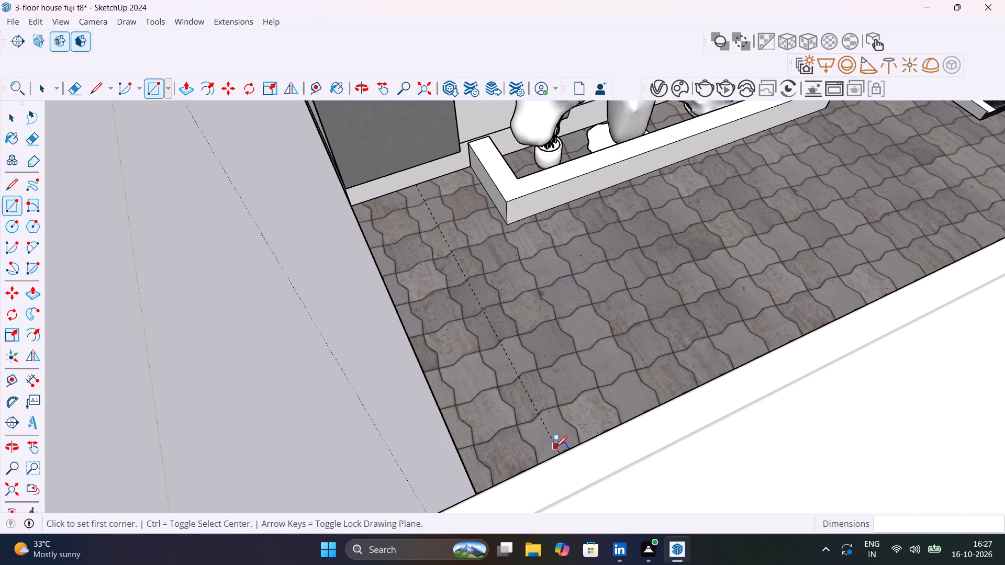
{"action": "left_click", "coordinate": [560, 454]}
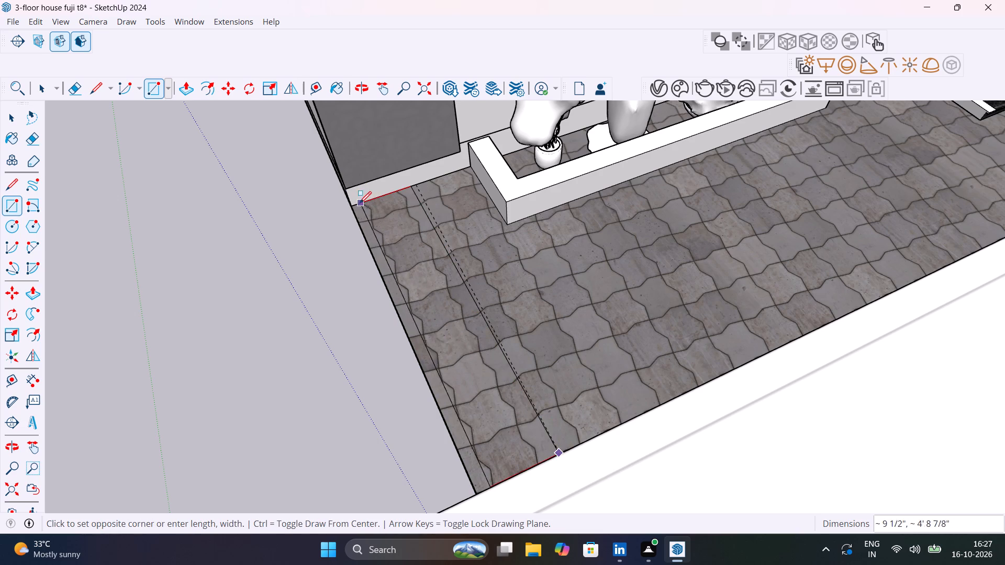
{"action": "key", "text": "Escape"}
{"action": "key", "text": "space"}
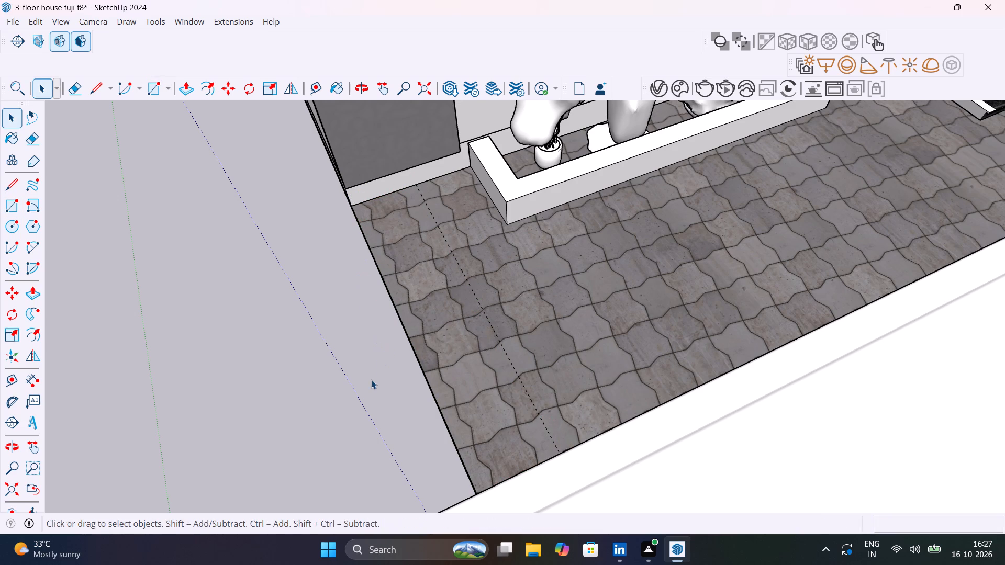
Draw a rectangle about 1' by 4' 10 13/16" on the front paving, between the guide line and the paving's side edge.
{"action": "middle_click_drag", "start_coordinate": [383, 376], "coordinate": [801, 253]}
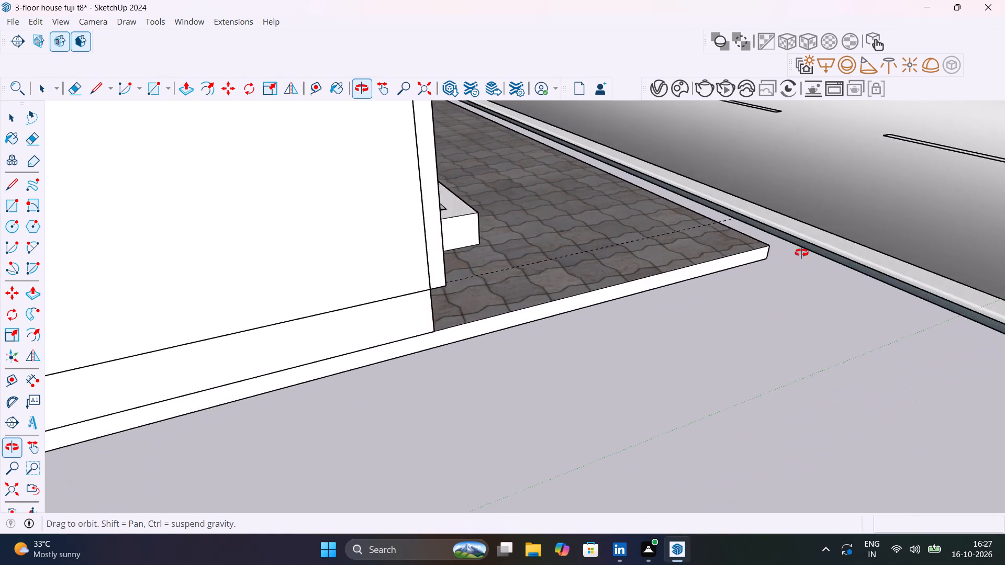
{"action": "middle_click_drag", "start_coordinate": [801, 253], "coordinate": [747, 257]}
{"action": "middle_click_drag", "start_coordinate": [721, 244], "coordinate": [707, 175]}
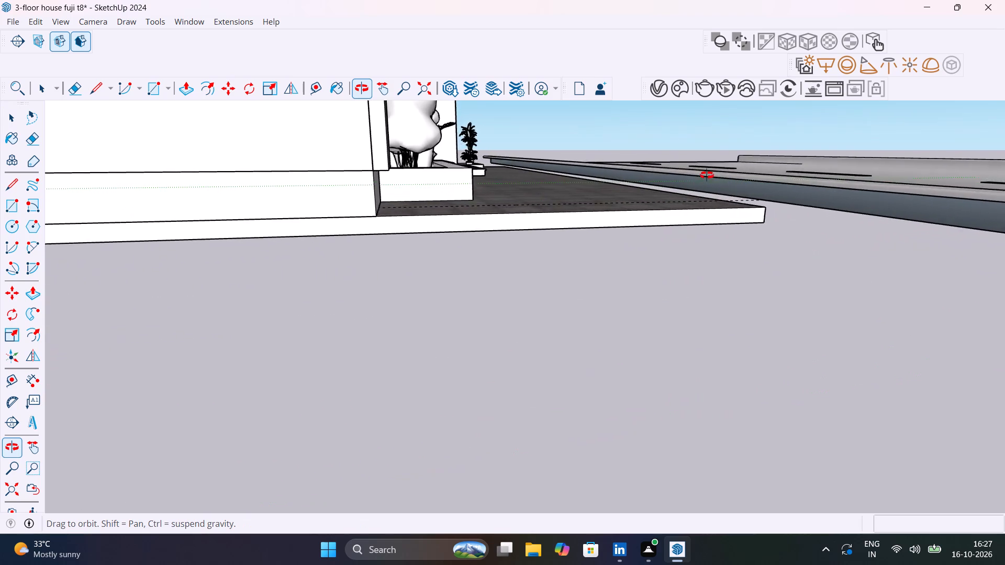
{"action": "middle_click_drag", "start_coordinate": [707, 175], "coordinate": [687, 186]}
{"action": "middle_click_drag", "start_coordinate": [691, 218], "coordinate": [697, 244]}
{"action": "key", "text": "r"}
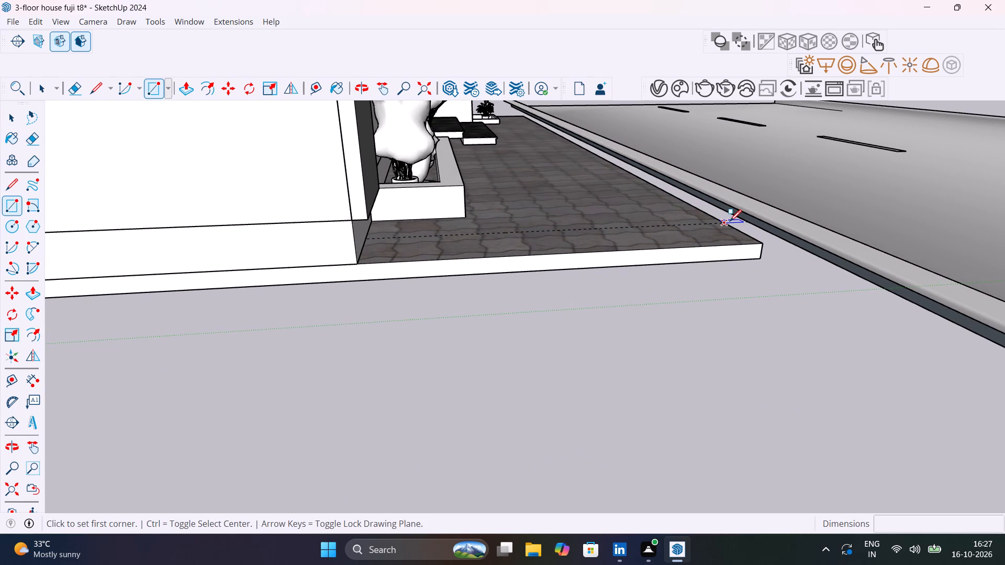
{"action": "left_click", "coordinate": [730, 221]}
{"action": "middle_click_drag", "start_coordinate": [528, 256], "coordinate": [522, 364]}
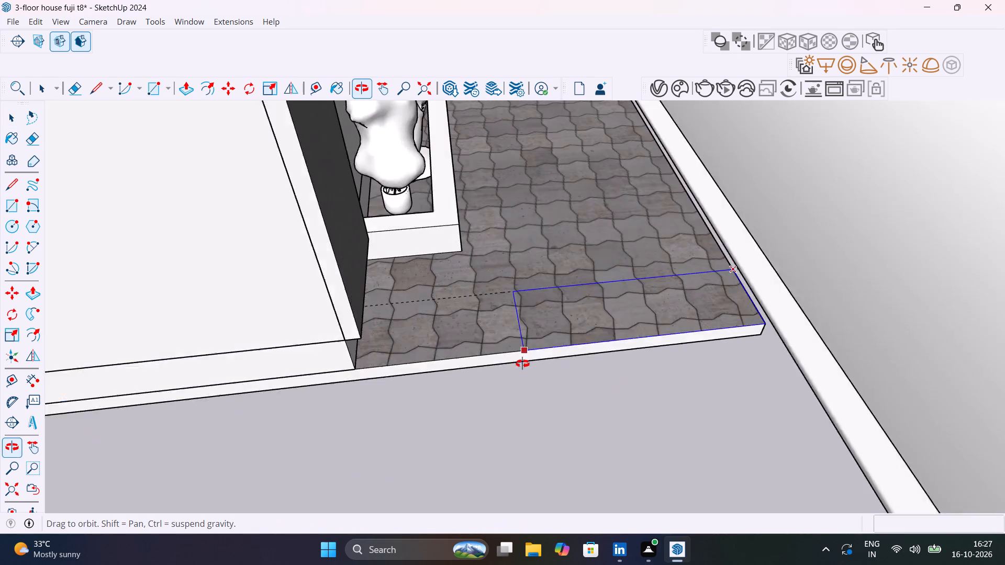
{"action": "middle_click_drag", "start_coordinate": [522, 364], "coordinate": [518, 402]}
{"action": "scroll", "coordinate": [517, 402], "scroll_direction": "up", "scroll_amount": 1}
{"action": "left_click", "coordinate": [338, 403]}
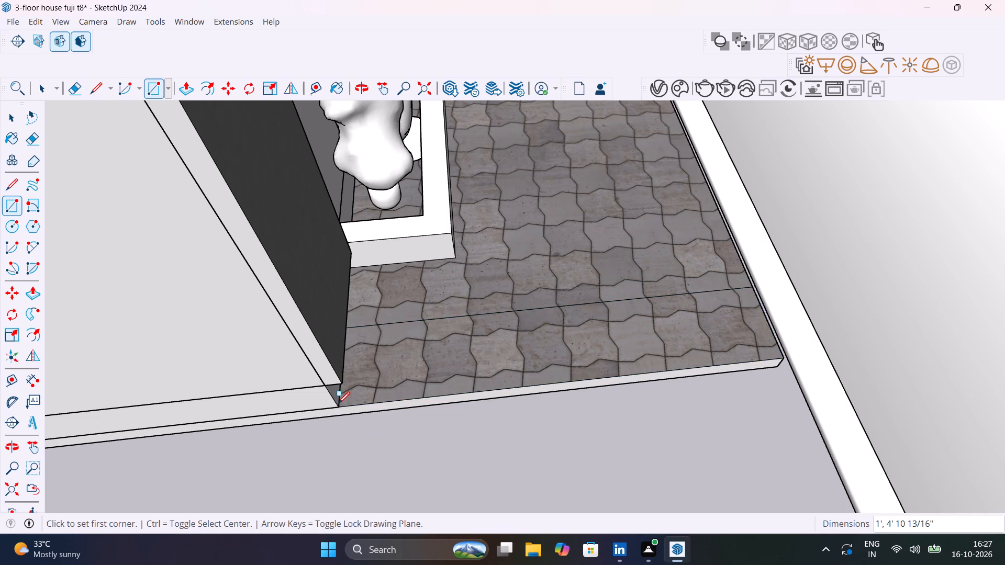
Push/Pull the strip at the planter end of the paving up 5' to form a side wall.
{"action": "key", "text": "p"}
{"action": "left_click", "coordinate": [515, 368]}
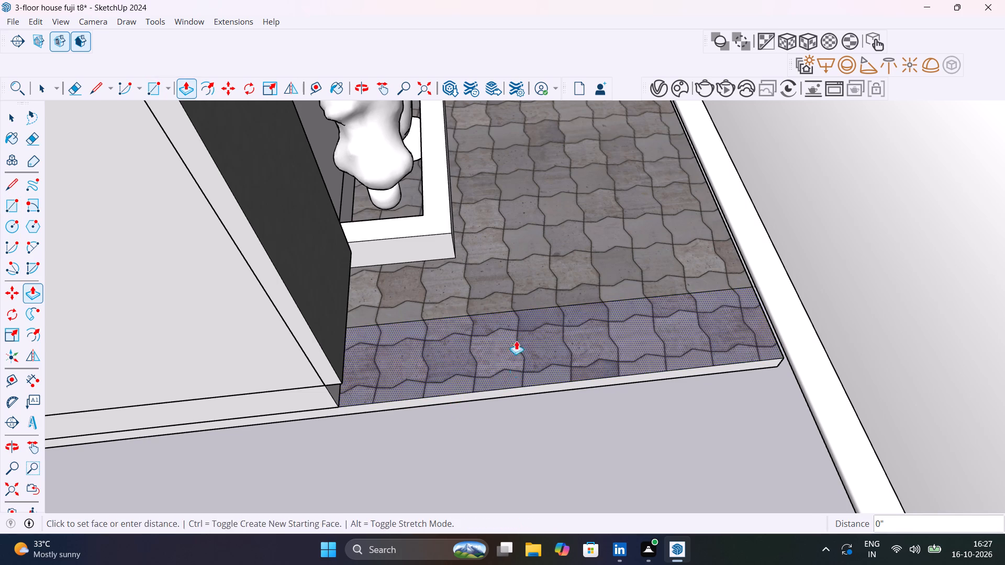
{"action": "left_click", "coordinate": [520, 341]}
{"action": "scroll", "coordinate": [489, 301], "scroll_direction": "down", "scroll_amount": 5}
{"action": "middle_click_drag", "start_coordinate": [484, 304], "coordinate": [459, 290]}
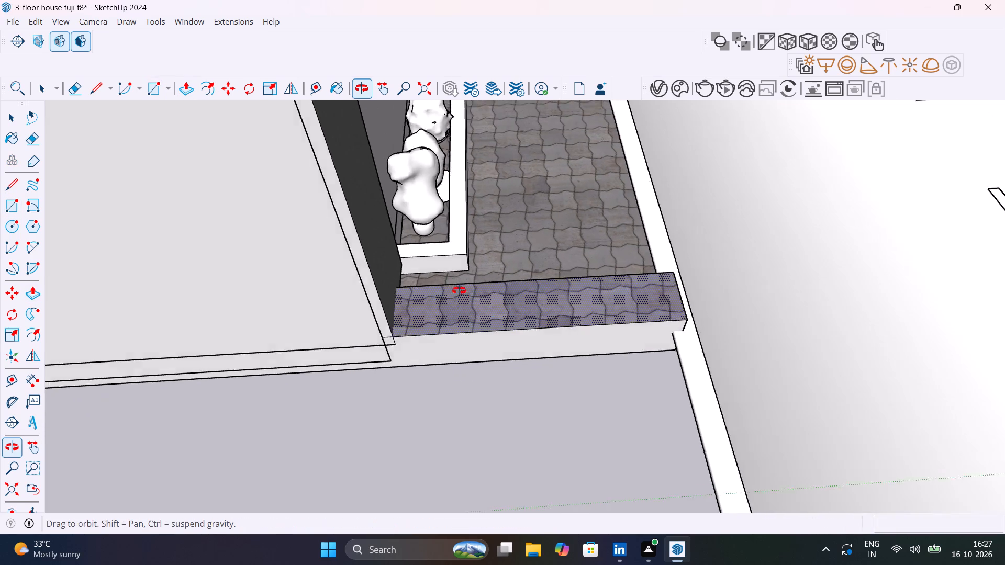
{"action": "middle_click_drag", "start_coordinate": [459, 290], "coordinate": [243, 209]}
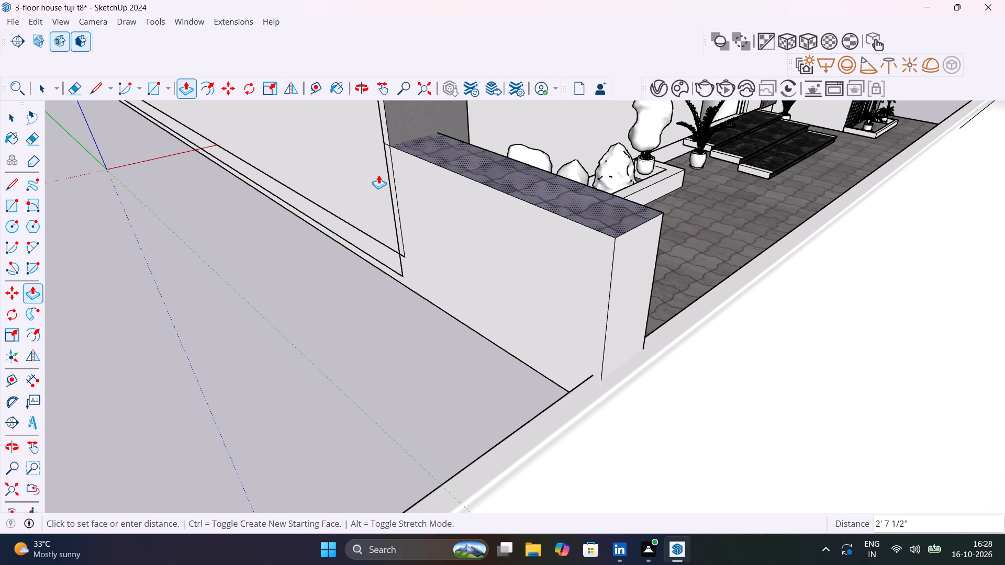
{"action": "type", "text": "5'"}
{"action": "key", "text": "Return"}
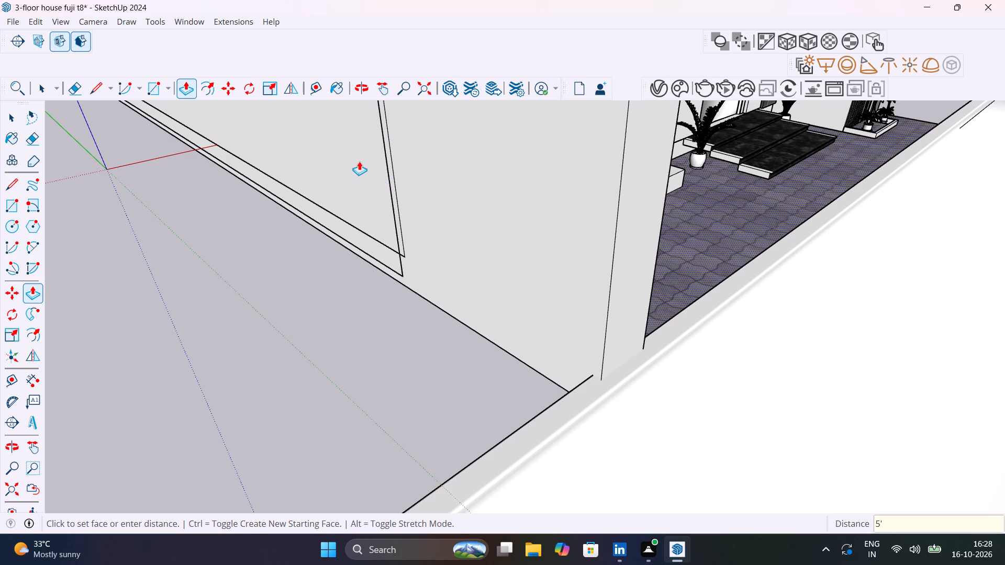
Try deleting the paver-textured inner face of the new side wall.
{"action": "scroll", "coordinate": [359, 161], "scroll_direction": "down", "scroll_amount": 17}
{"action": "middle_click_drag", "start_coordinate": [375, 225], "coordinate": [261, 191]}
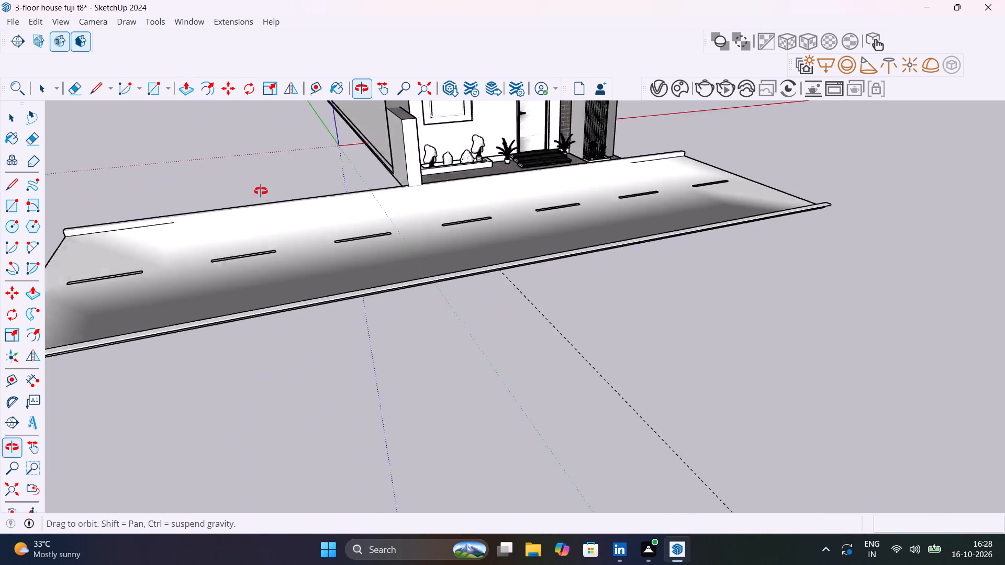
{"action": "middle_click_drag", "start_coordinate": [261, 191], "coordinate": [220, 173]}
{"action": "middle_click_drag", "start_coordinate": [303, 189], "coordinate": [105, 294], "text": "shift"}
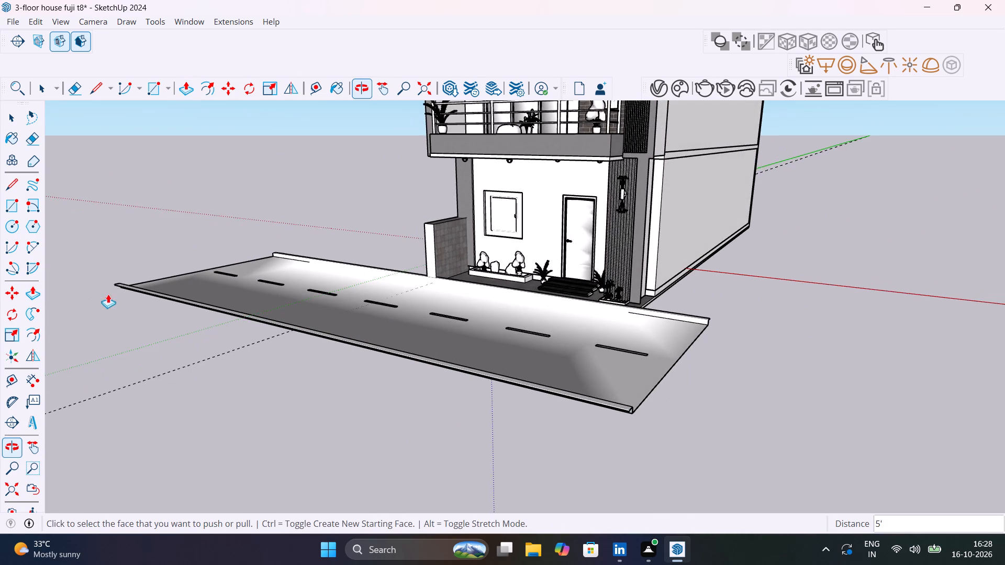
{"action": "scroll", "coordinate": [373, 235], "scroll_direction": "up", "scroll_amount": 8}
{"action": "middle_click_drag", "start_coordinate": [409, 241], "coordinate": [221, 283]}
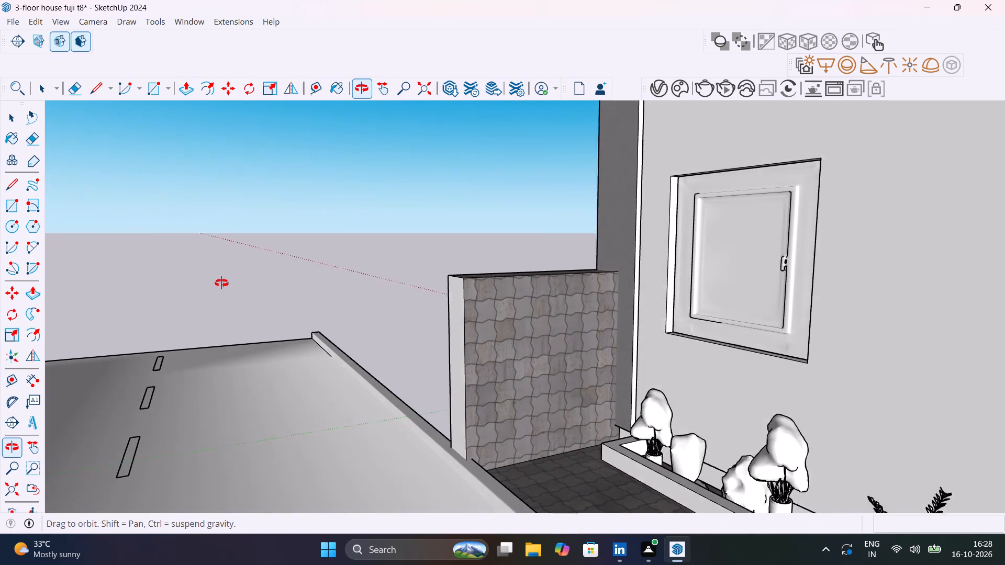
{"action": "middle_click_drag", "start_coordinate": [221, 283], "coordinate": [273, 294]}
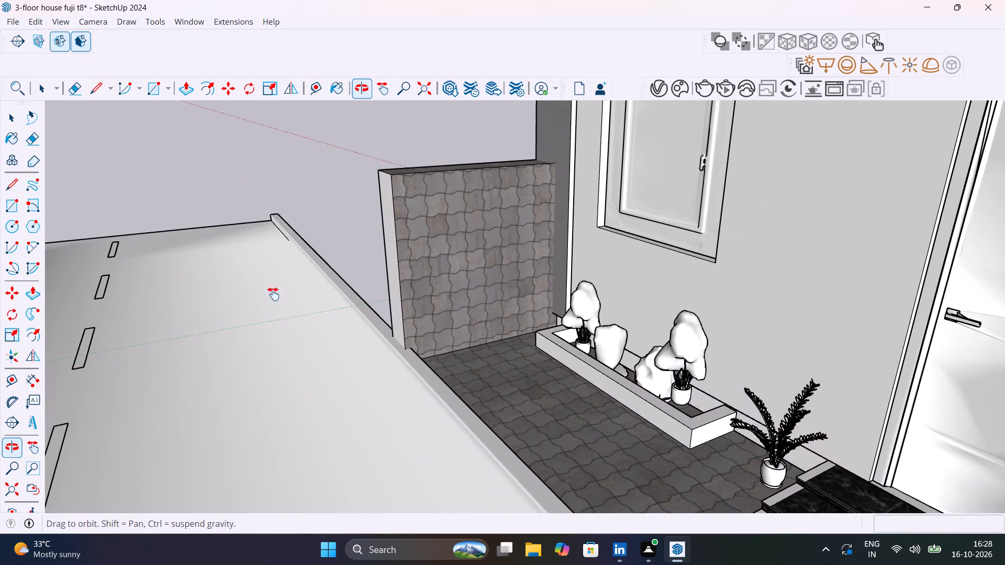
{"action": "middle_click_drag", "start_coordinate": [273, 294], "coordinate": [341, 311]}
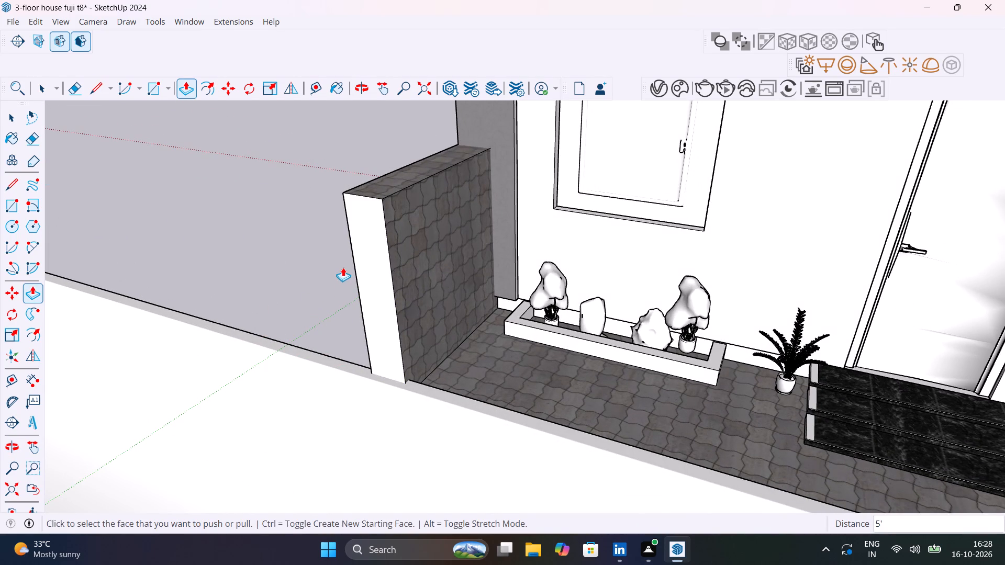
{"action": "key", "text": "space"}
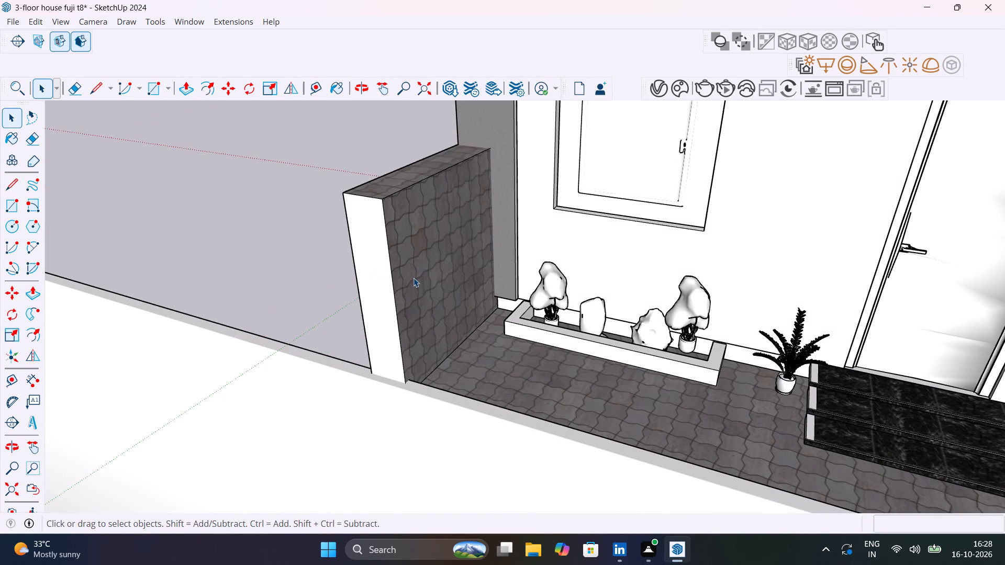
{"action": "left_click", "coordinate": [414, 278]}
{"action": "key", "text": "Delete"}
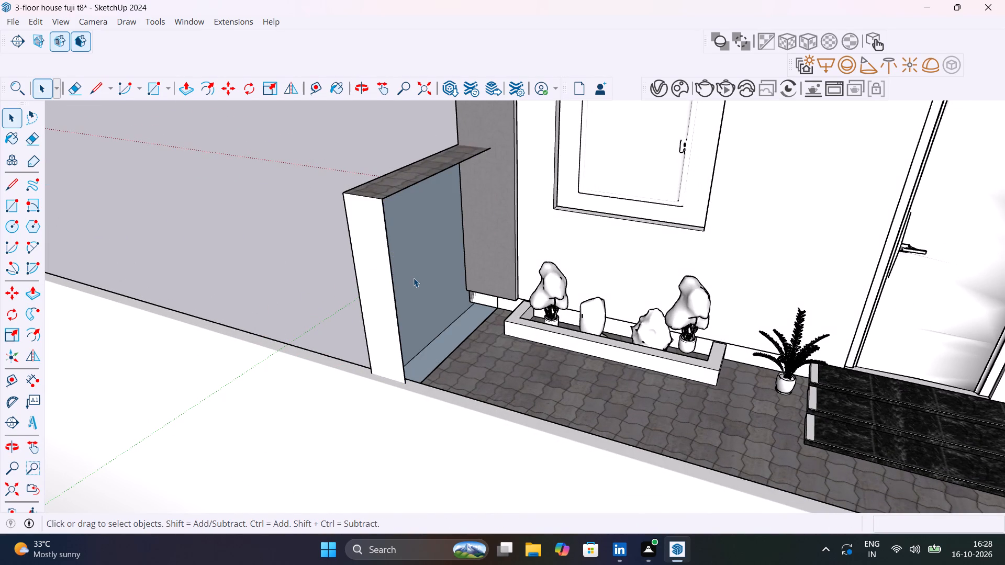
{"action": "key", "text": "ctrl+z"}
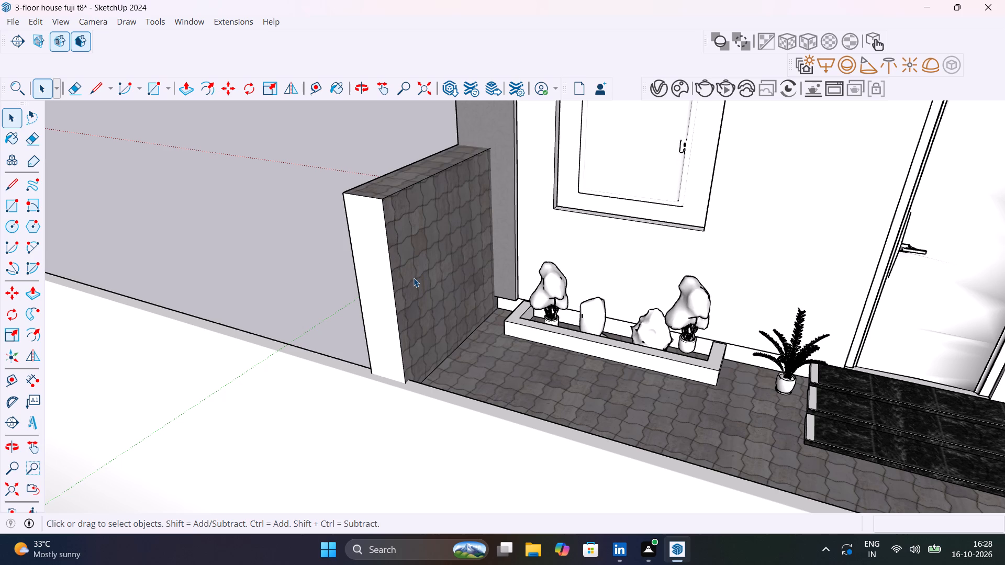
Move the road about 2' 6" so its kerb edge meets the bottom front corner of the new side wall.
{"action": "left_click", "coordinate": [445, 397]}
{"action": "middle_click_drag", "start_coordinate": [382, 392], "coordinate": [457, 450]}
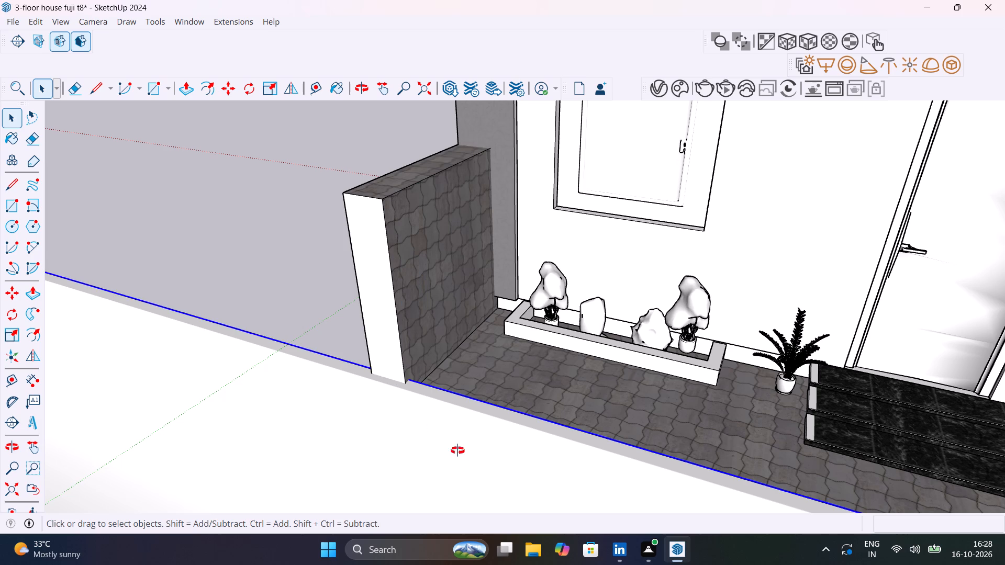
{"action": "middle_click_drag", "start_coordinate": [457, 450], "coordinate": [507, 466]}
{"action": "middle_click_drag", "start_coordinate": [434, 447], "coordinate": [683, 371]}
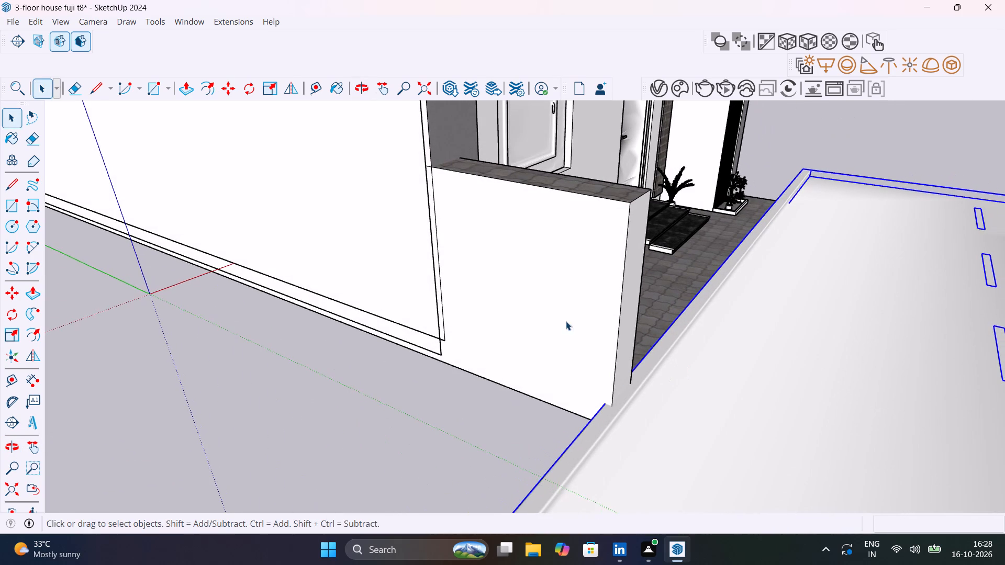
{"action": "middle_click_drag", "start_coordinate": [587, 393], "coordinate": [741, 400]}
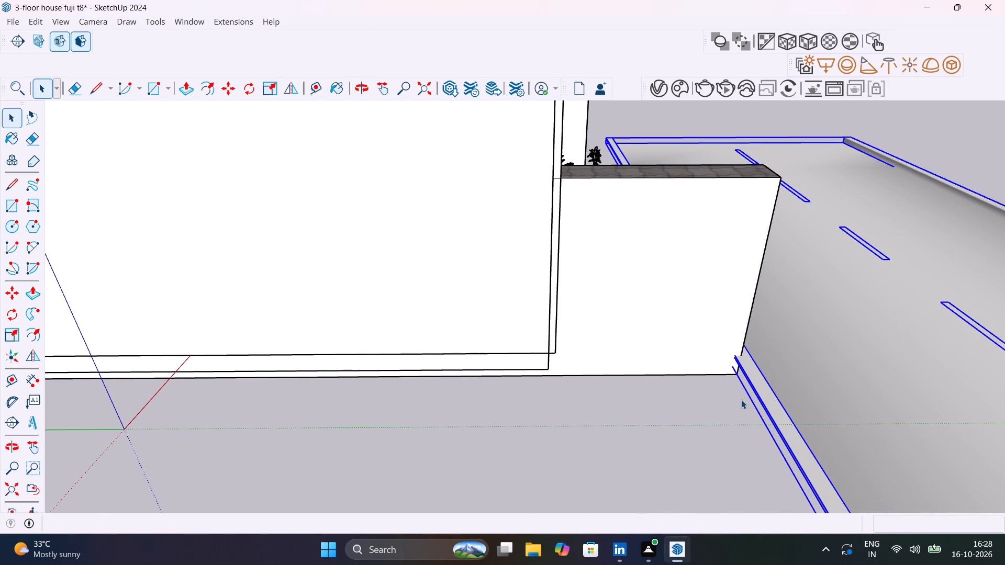
{"action": "key", "text": "m"}
{"action": "left_click", "coordinate": [737, 359]}
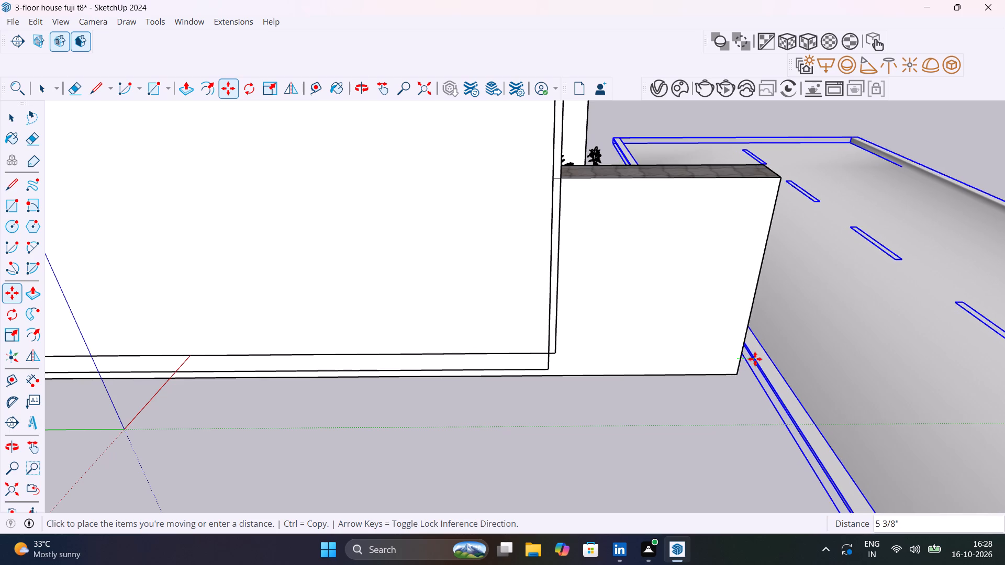
{"action": "scroll", "coordinate": [752, 371], "scroll_direction": "up", "scroll_amount": 8}
{"action": "middle_click_drag", "start_coordinate": [757, 349], "coordinate": [767, 277]}
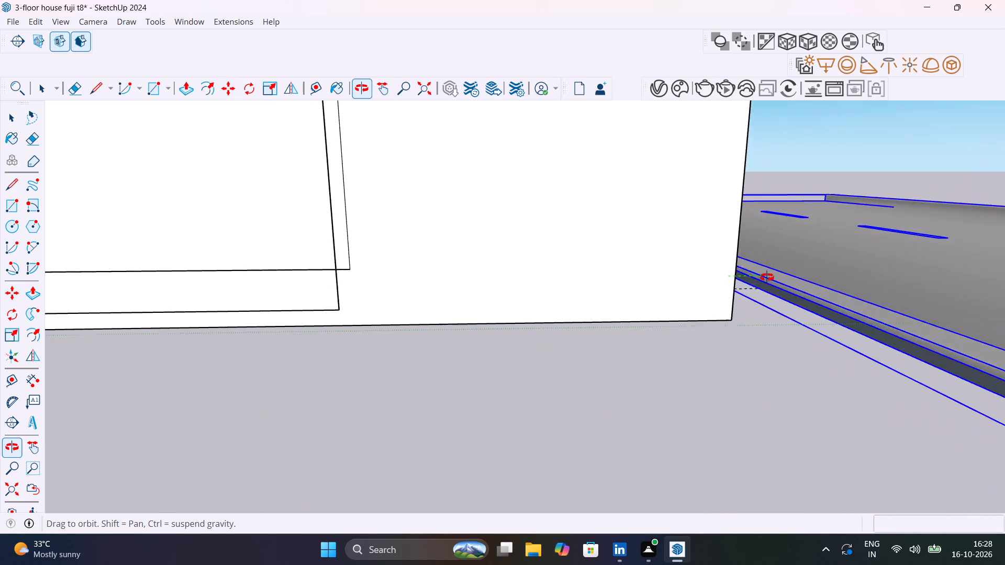
{"action": "middle_click_drag", "start_coordinate": [767, 277], "coordinate": [659, 293]}
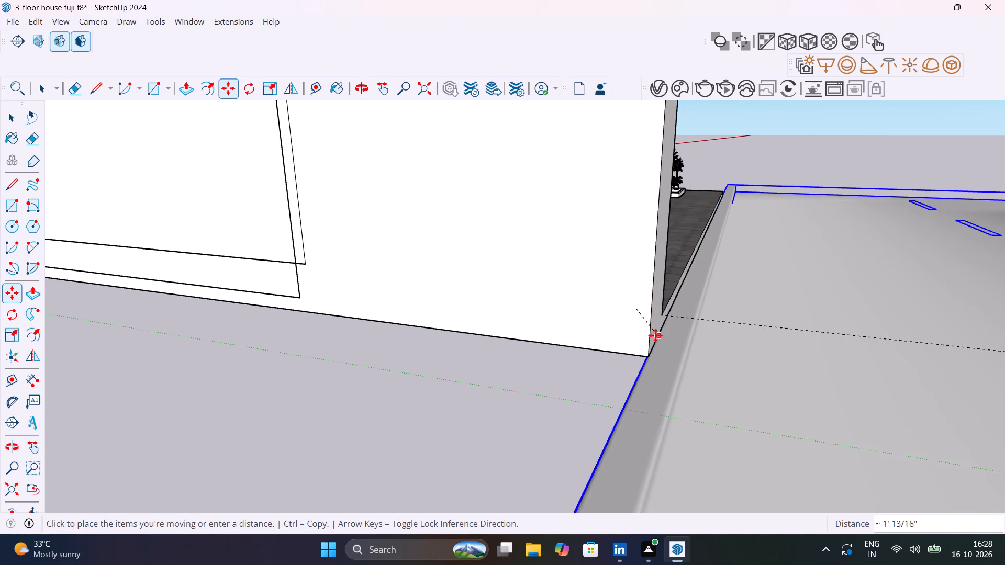
{"action": "middle_click_drag", "start_coordinate": [656, 335], "coordinate": [671, 306]}
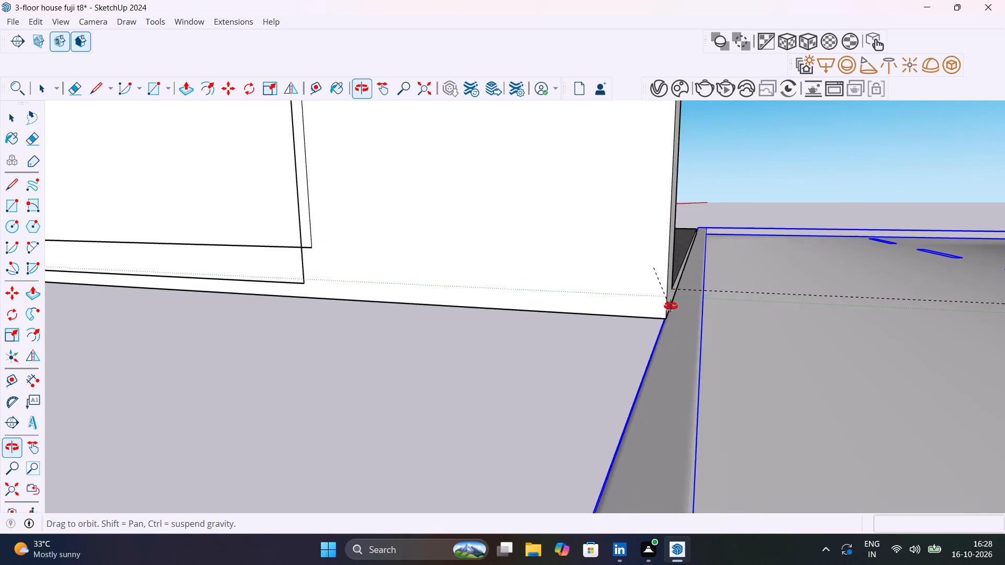
{"action": "middle_click_drag", "start_coordinate": [671, 306], "coordinate": [669, 306]}
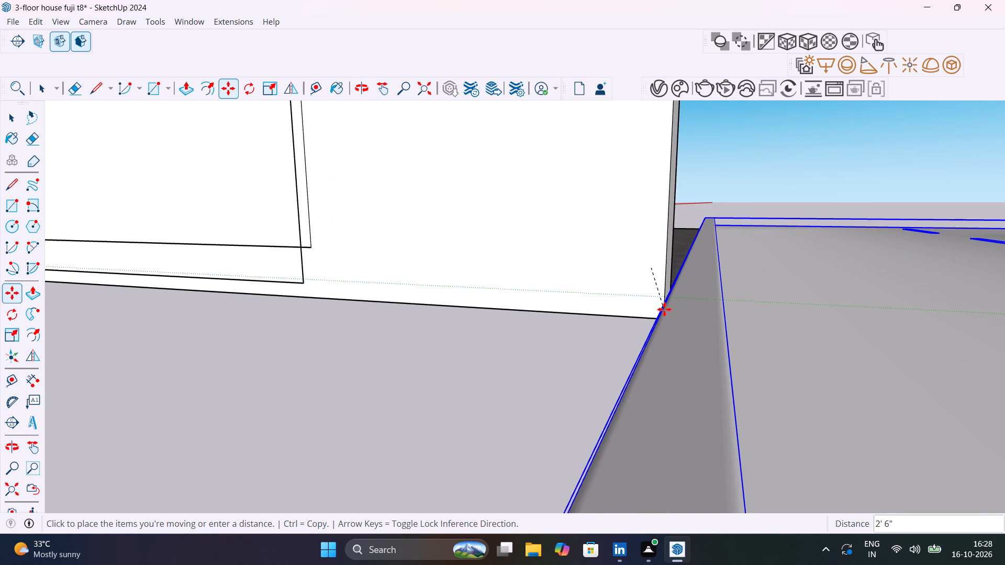
{"action": "left_click", "coordinate": [665, 309]}
{"action": "middle_click_drag", "start_coordinate": [706, 343], "coordinate": [715, 354]}
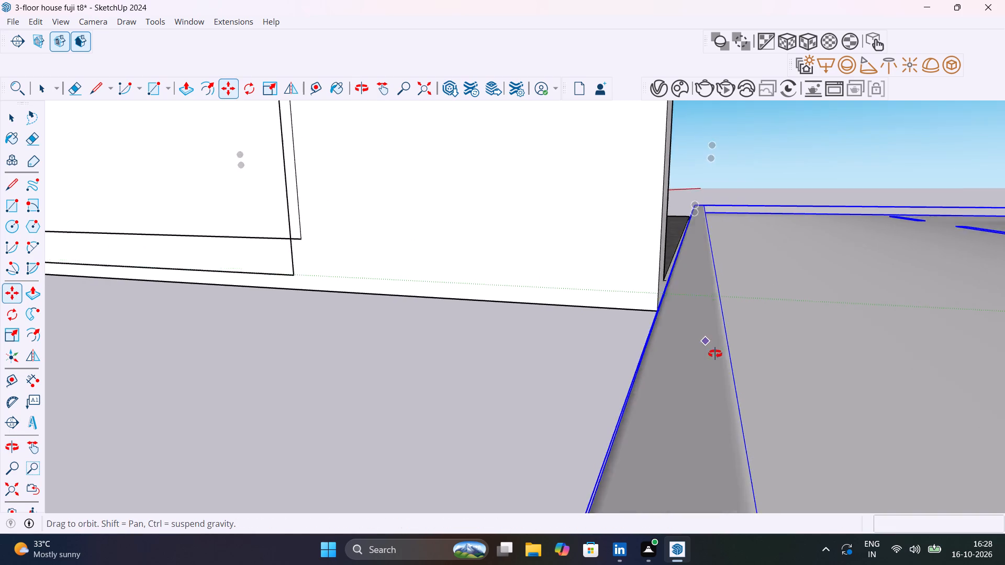
{"action": "middle_click_drag", "start_coordinate": [715, 354], "coordinate": [547, 344]}
{"action": "key", "text": "space"}
Move the road about 5 5/16" so its kerb edge meets the top front corner at the paving's open end.
{"action": "scroll", "coordinate": [572, 308], "scroll_direction": "down", "scroll_amount": 7}
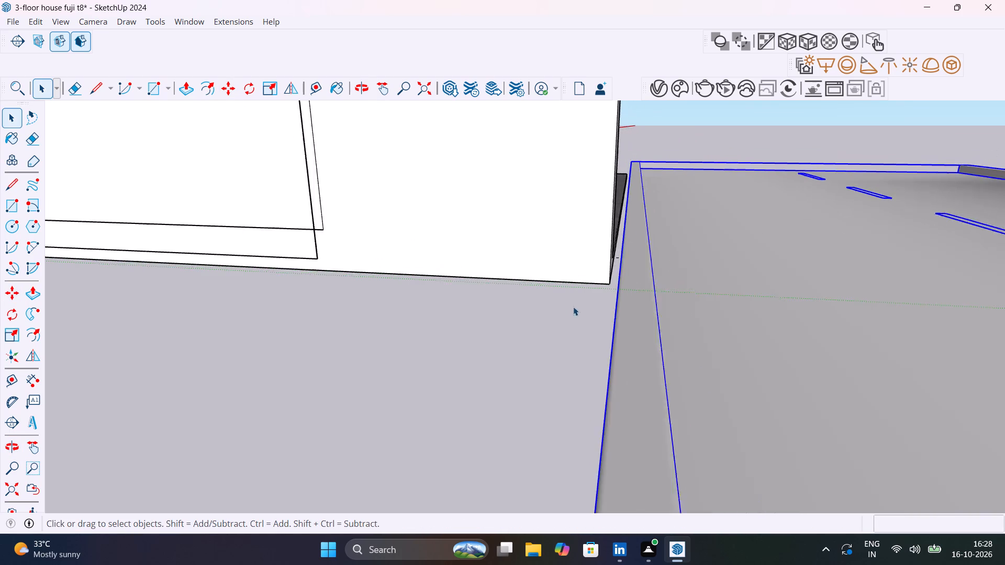
{"action": "scroll", "coordinate": [573, 307], "scroll_direction": "down", "scroll_amount": 4}
{"action": "middle_click_drag", "start_coordinate": [638, 301], "coordinate": [243, 307]}
{"action": "middle_click_drag", "start_coordinate": [691, 301], "coordinate": [342, 341]}
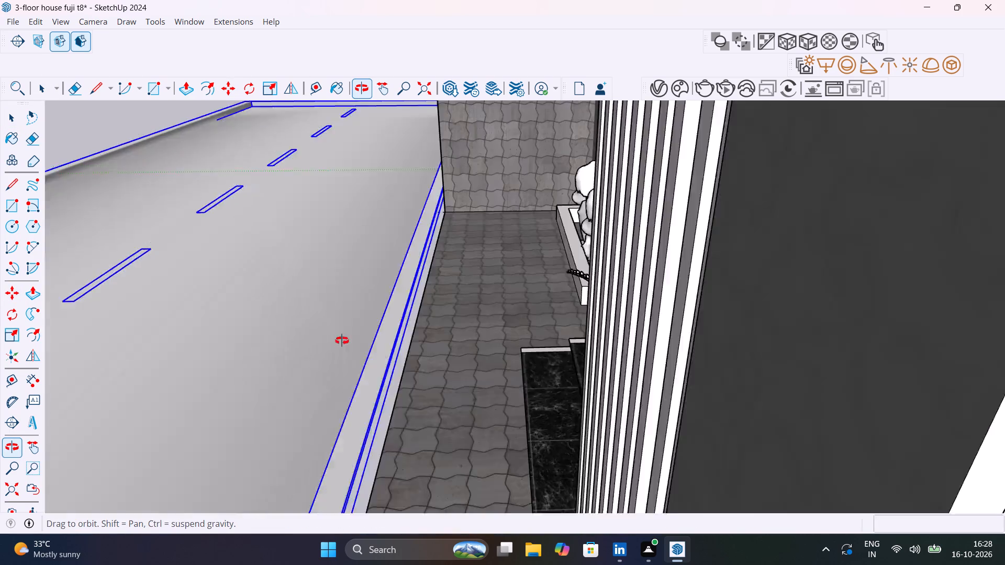
{"action": "middle_click_drag", "start_coordinate": [342, 341], "coordinate": [421, 336]}
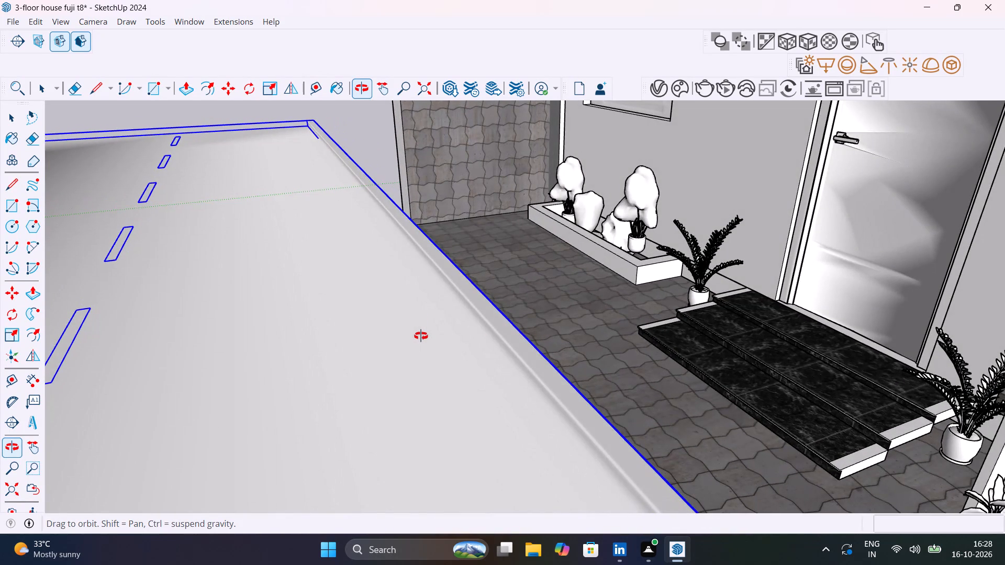
{"action": "middle_click_drag", "start_coordinate": [421, 336], "coordinate": [385, 207]}
{"action": "scroll", "coordinate": [532, 318], "scroll_direction": "up", "scroll_amount": 1}
{"action": "scroll", "coordinate": [532, 318], "scroll_direction": "down", "scroll_amount": 13}
{"action": "middle_click_drag", "start_coordinate": [579, 376], "coordinate": [403, 344]}
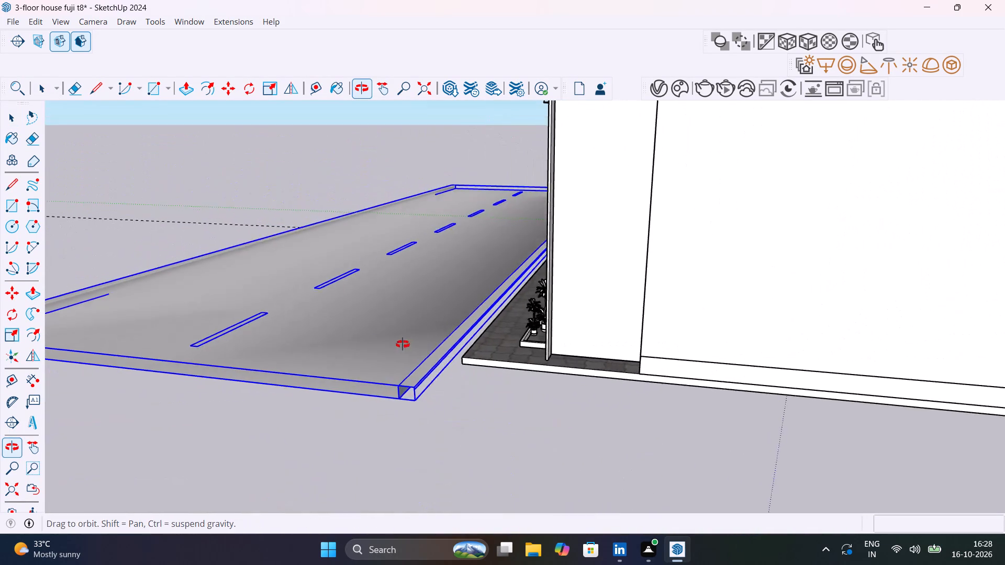
{"action": "middle_click_drag", "start_coordinate": [403, 344], "coordinate": [384, 356]}
{"action": "scroll", "coordinate": [485, 357], "scroll_direction": "up", "scroll_amount": 8}
{"action": "middle_click_drag", "start_coordinate": [464, 349], "coordinate": [498, 309]}
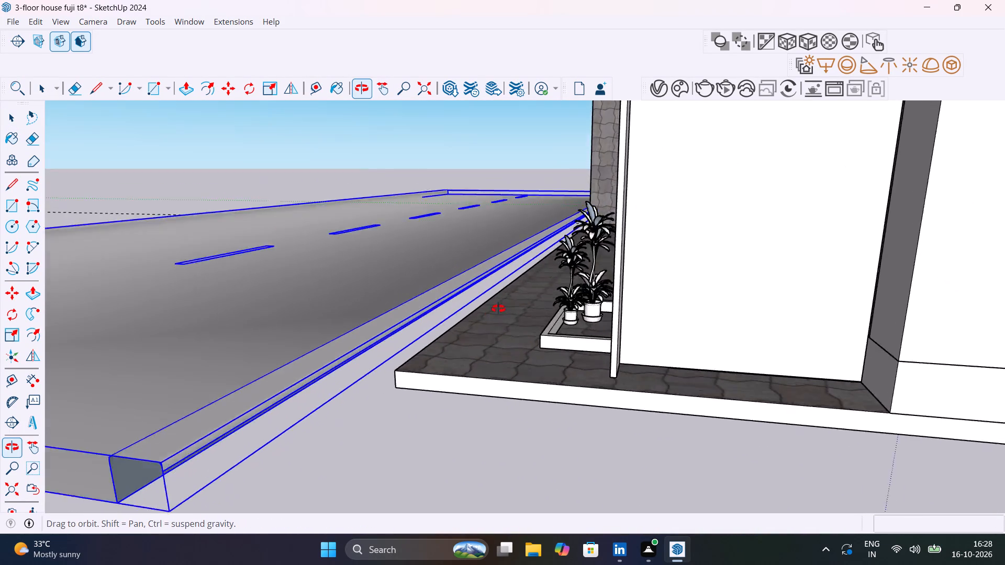
{"action": "middle_click_drag", "start_coordinate": [498, 309], "coordinate": [554, 274]}
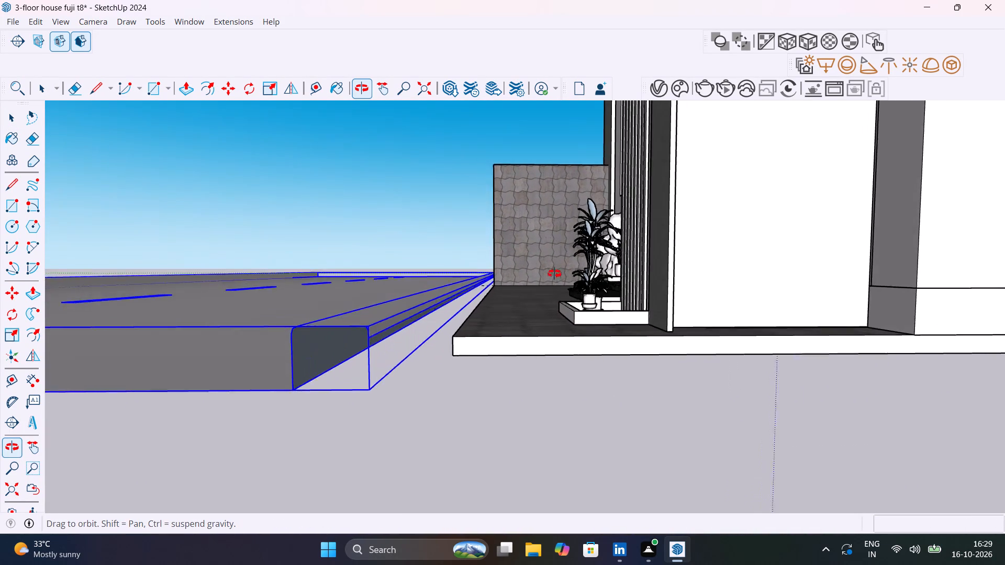
{"action": "middle_click_drag", "start_coordinate": [554, 274], "coordinate": [554, 278]}
{"action": "key", "text": "m"}
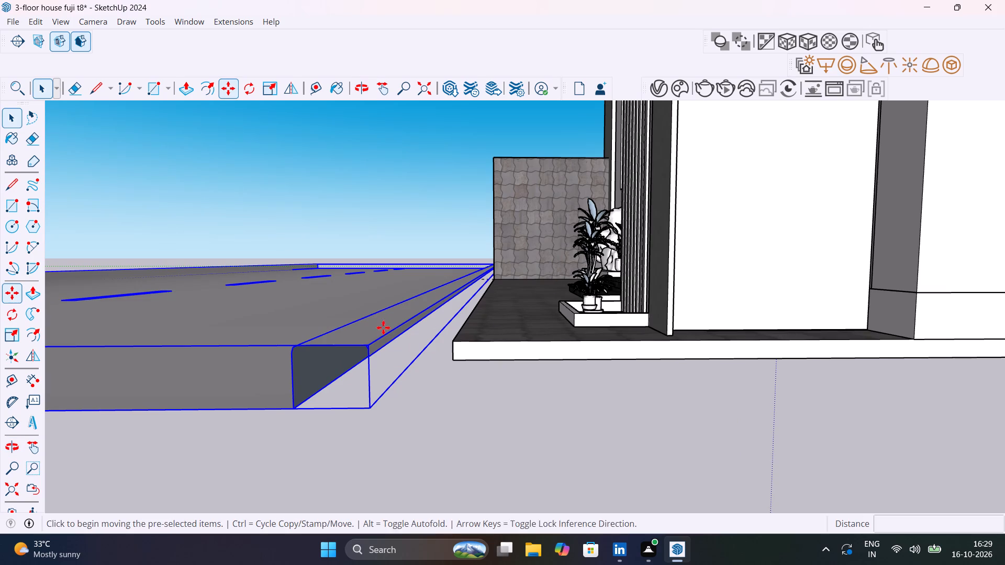
{"action": "left_click", "coordinate": [436, 305]}
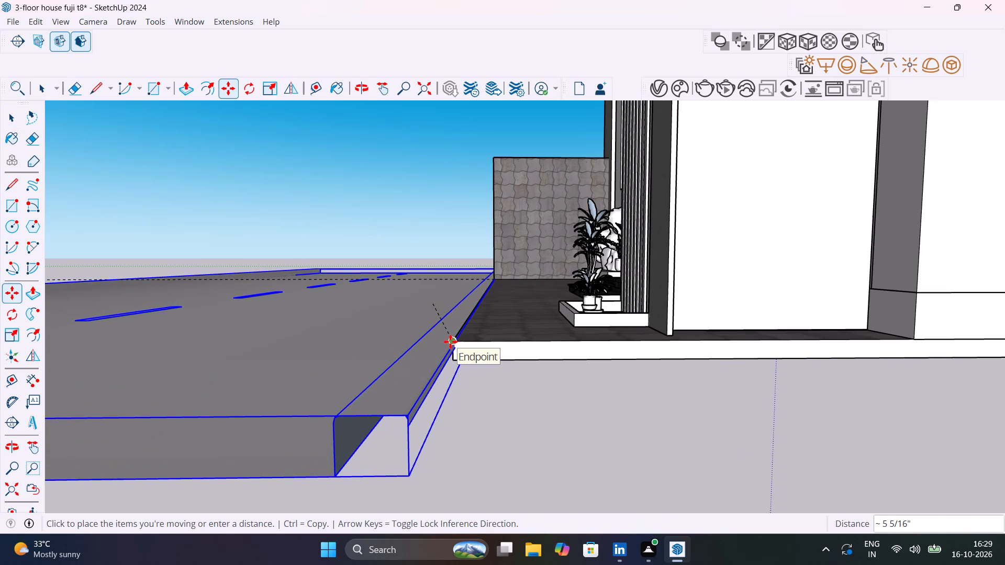
{"action": "left_click", "coordinate": [450, 342]}
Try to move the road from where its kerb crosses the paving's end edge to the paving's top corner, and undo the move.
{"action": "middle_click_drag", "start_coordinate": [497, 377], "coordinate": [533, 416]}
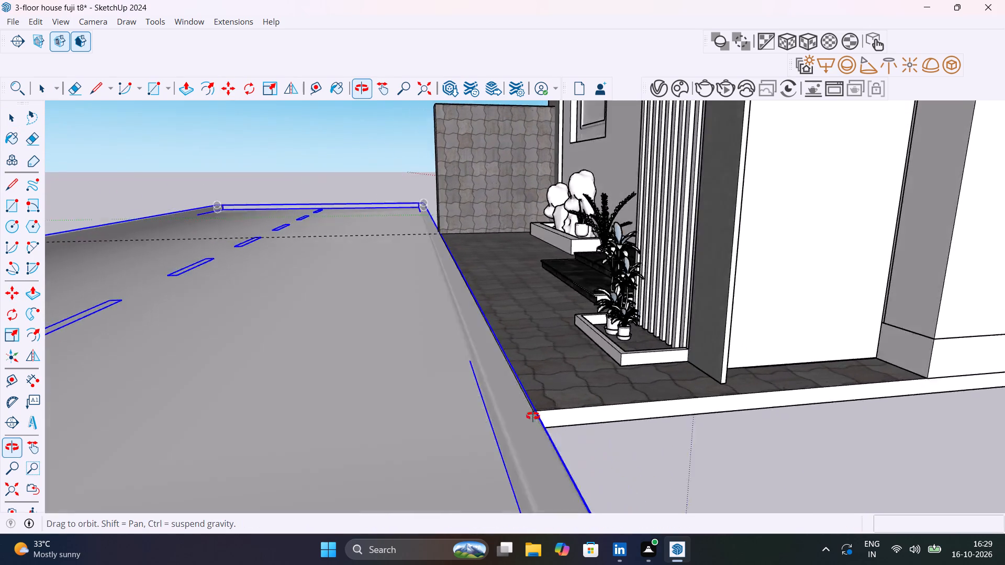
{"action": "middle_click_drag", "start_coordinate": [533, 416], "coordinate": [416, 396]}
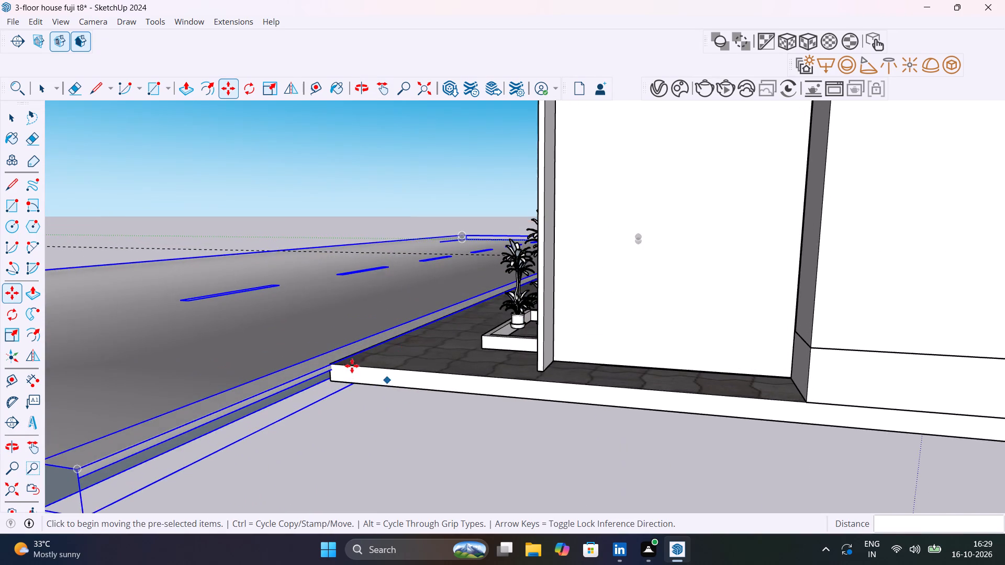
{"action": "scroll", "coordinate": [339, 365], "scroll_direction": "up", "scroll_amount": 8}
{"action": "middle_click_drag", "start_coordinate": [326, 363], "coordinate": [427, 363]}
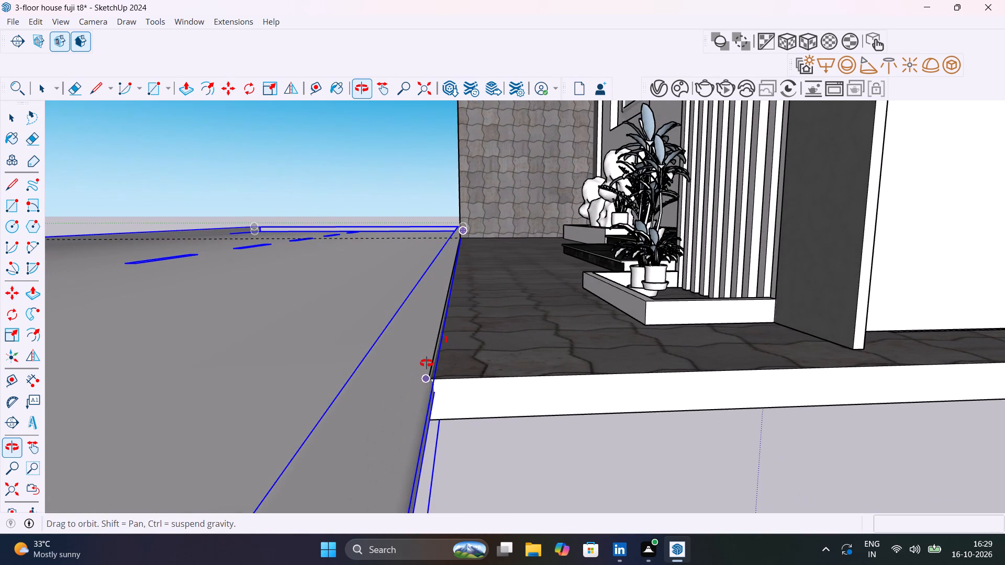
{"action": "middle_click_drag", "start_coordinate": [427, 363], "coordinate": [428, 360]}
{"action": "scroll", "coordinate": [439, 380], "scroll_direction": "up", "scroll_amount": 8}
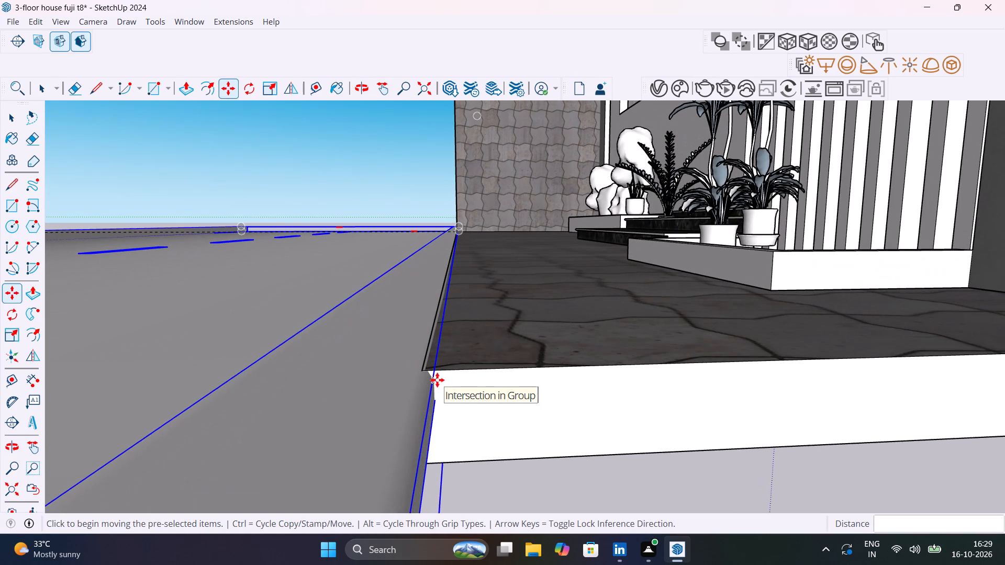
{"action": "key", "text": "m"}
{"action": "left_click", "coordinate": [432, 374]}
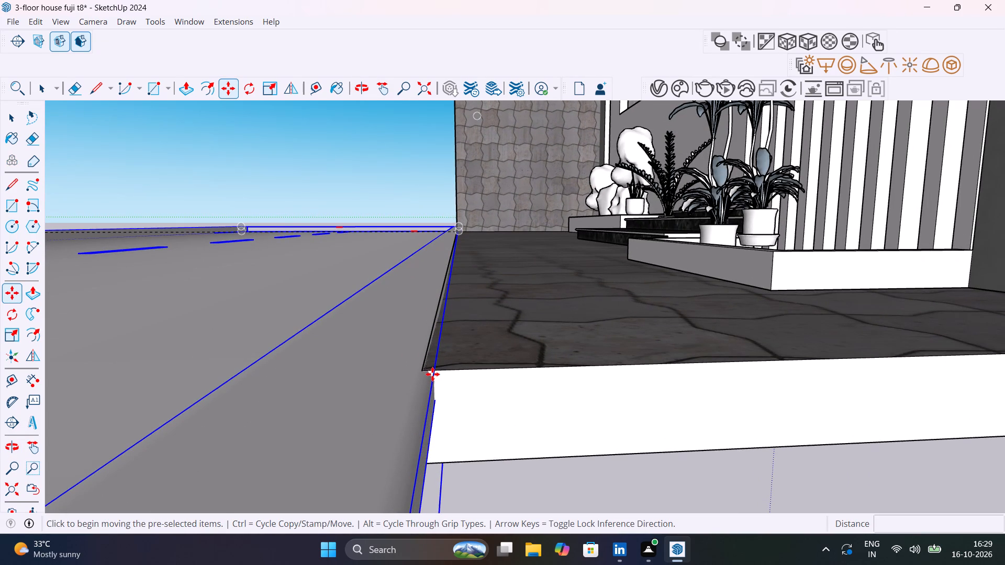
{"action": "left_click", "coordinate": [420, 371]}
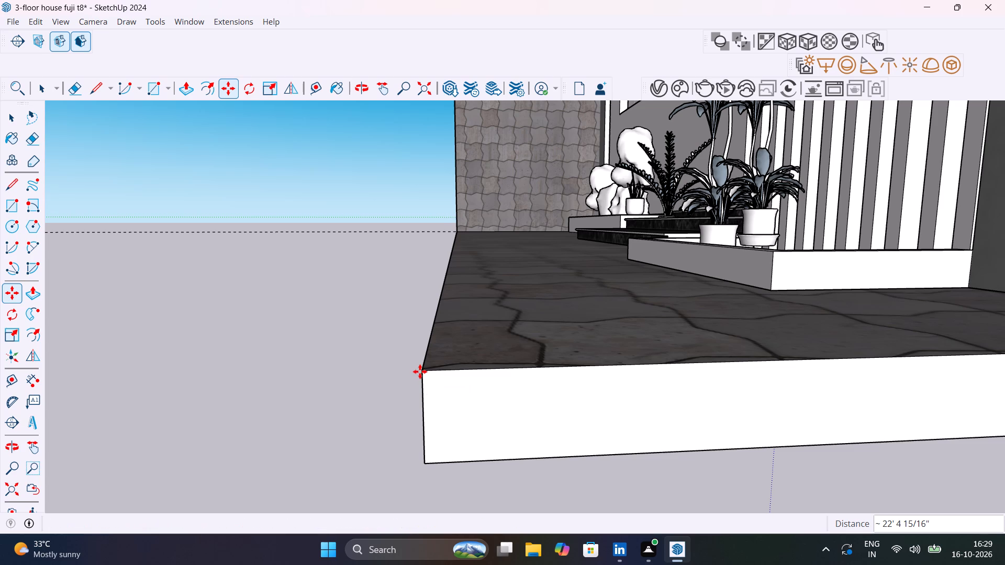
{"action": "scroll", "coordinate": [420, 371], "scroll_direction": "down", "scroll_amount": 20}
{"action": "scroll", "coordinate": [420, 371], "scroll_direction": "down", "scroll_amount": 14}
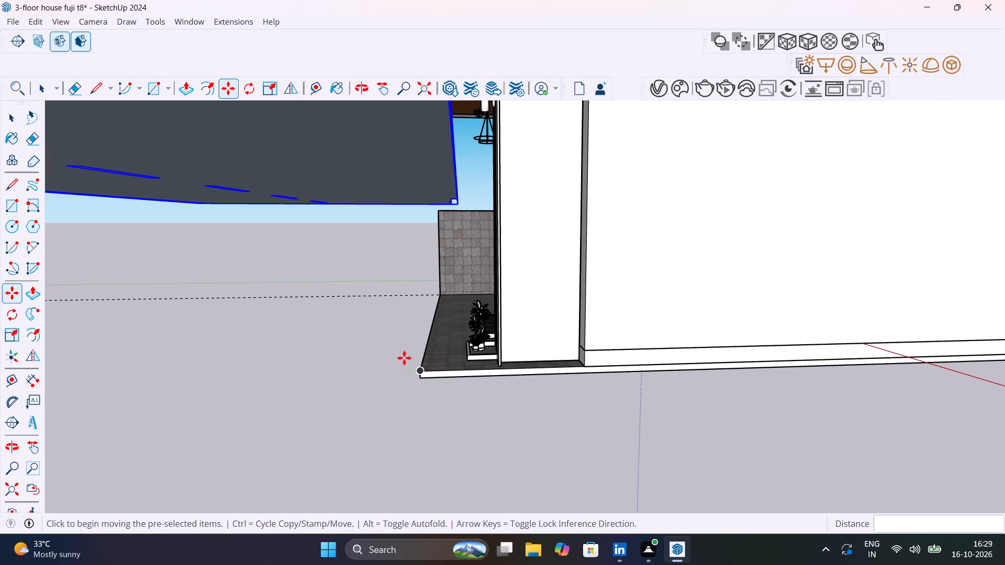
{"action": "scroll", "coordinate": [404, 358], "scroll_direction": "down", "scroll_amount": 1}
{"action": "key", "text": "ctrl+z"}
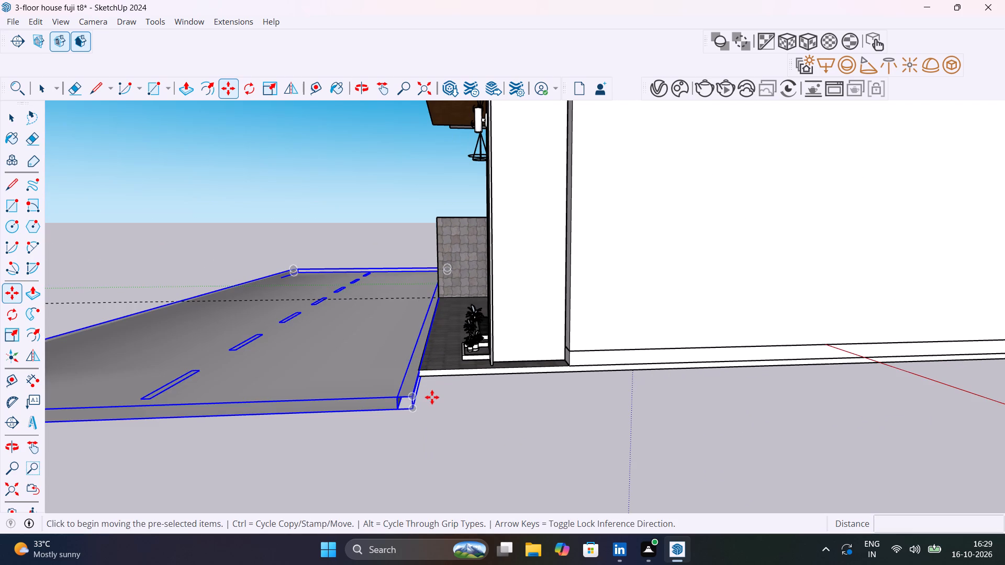
Move the road about 1 1/8" along the green axis, away from the front paving, and deselect it.
{"action": "scroll", "coordinate": [406, 407], "scroll_direction": "up", "scroll_amount": 14}
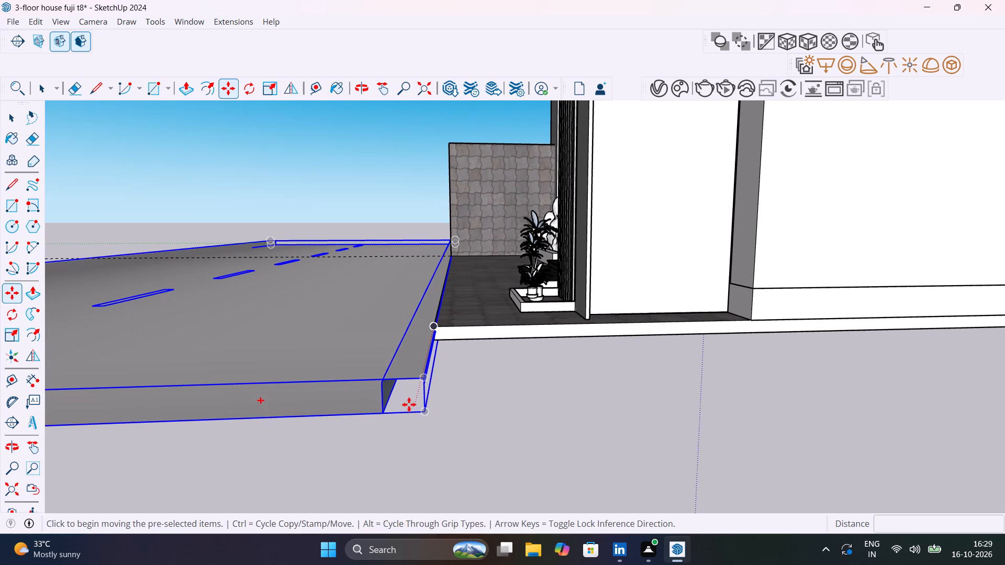
{"action": "left_click", "coordinate": [426, 413]}
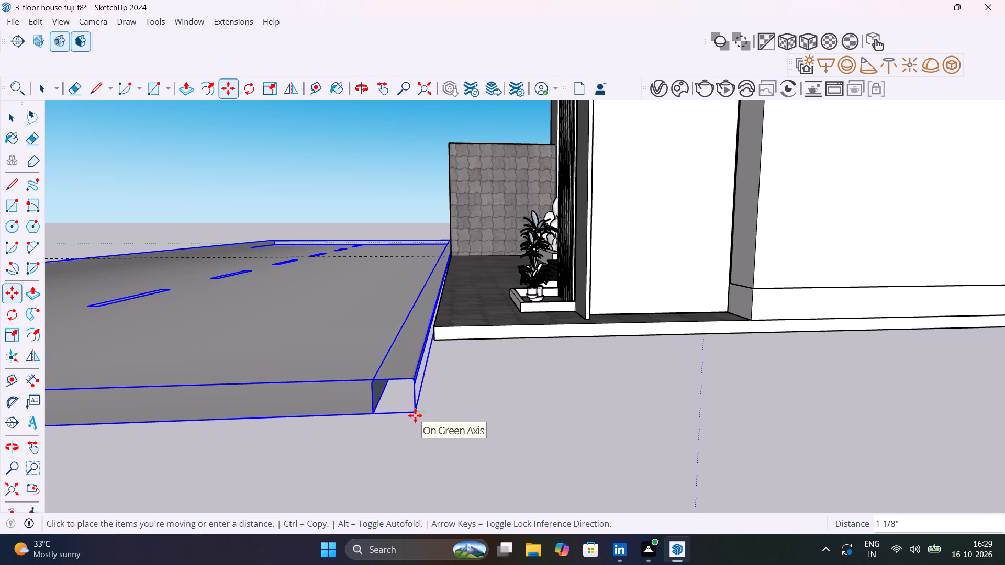
{"action": "left_click", "coordinate": [415, 415]}
{"action": "middle_click_drag", "start_coordinate": [510, 402], "coordinate": [599, 471]}
{"action": "scroll", "coordinate": [457, 341], "scroll_direction": "down", "scroll_amount": 12}
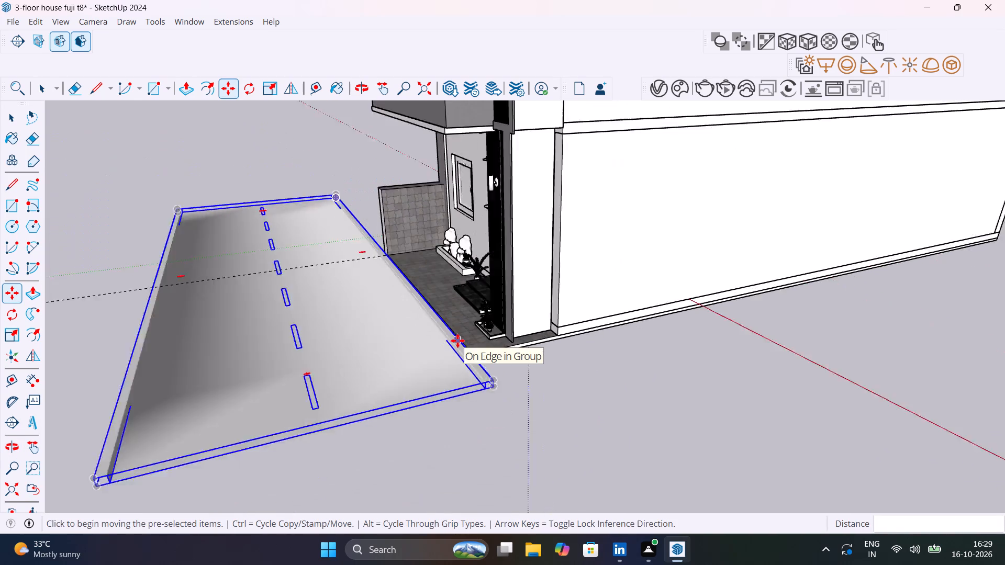
{"action": "scroll", "coordinate": [457, 341], "scroll_direction": "down", "scroll_amount": 9}
{"action": "key", "text": "space"}
{"action": "left_click", "coordinate": [456, 387]}
Select the side wall's top face and import the downloaded T8500 Silicone plaster D1 27.81cm material from Chaos Cosmos.
{"action": "scroll", "coordinate": [428, 261], "scroll_direction": "up", "scroll_amount": 7}
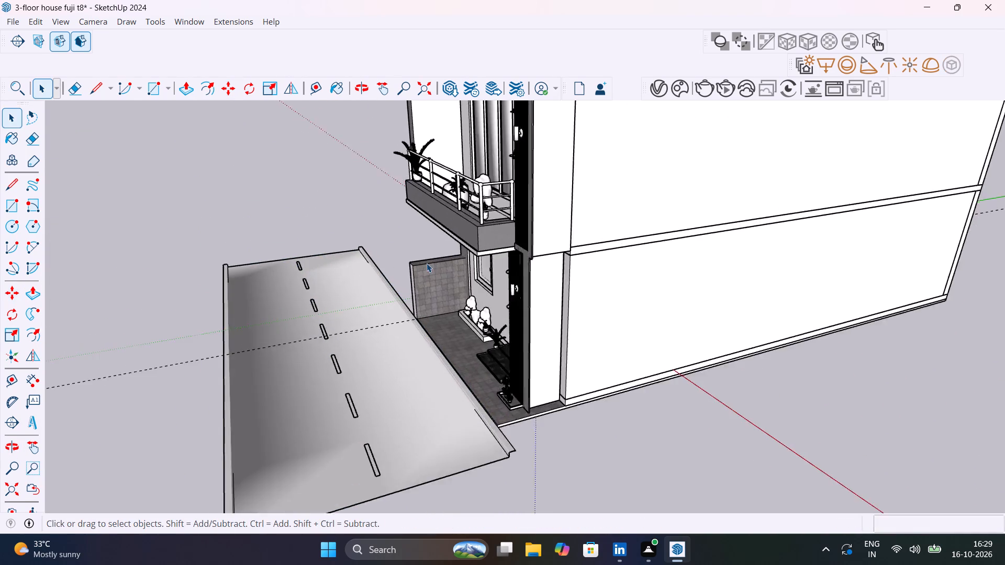
{"action": "scroll", "coordinate": [427, 263], "scroll_direction": "up", "scroll_amount": 3}
{"action": "middle_click_drag", "start_coordinate": [427, 281], "coordinate": [619, 279]}
{"action": "scroll", "coordinate": [619, 279], "scroll_direction": "up", "scroll_amount": 1}
{"action": "scroll", "coordinate": [576, 276], "scroll_direction": "down", "scroll_amount": 6}
{"action": "middle_click_drag", "start_coordinate": [383, 305], "coordinate": [513, 310]}
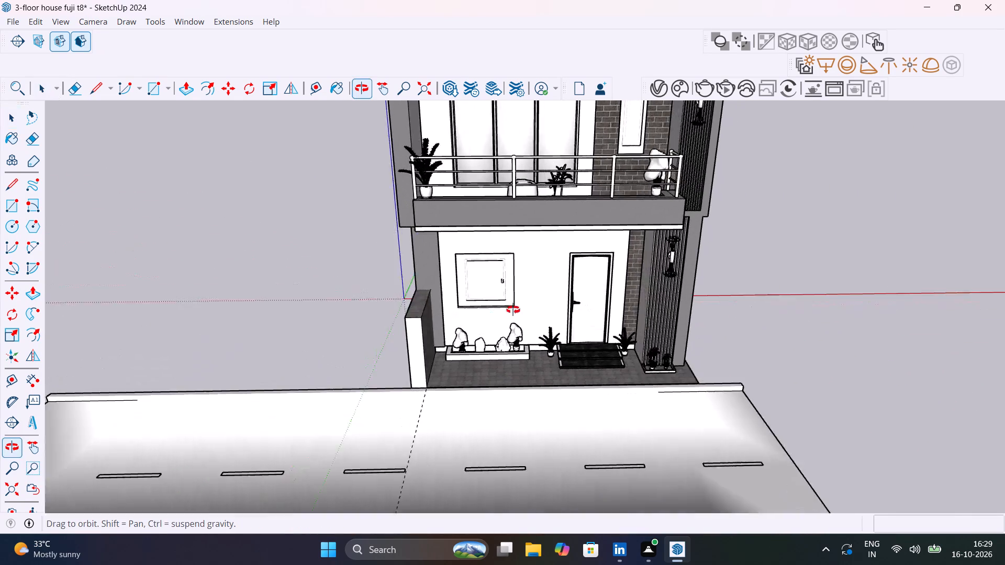
{"action": "middle_click_drag", "start_coordinate": [513, 310], "coordinate": [492, 325]}
{"action": "left_click", "coordinate": [392, 372]}
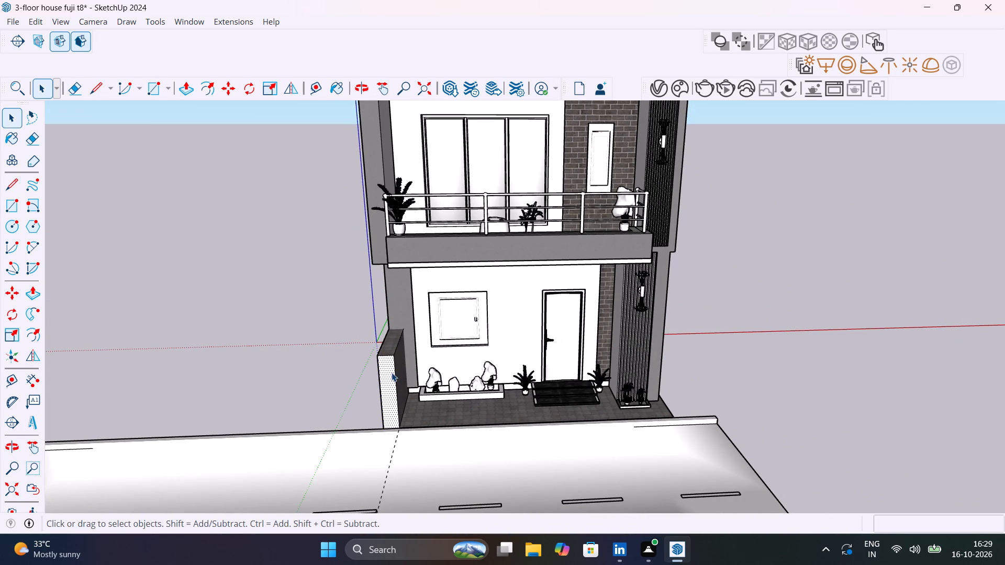
{"action": "left_click", "coordinate": [391, 351]}
{"action": "scroll", "coordinate": [391, 351], "scroll_direction": "up", "scroll_amount": 8}
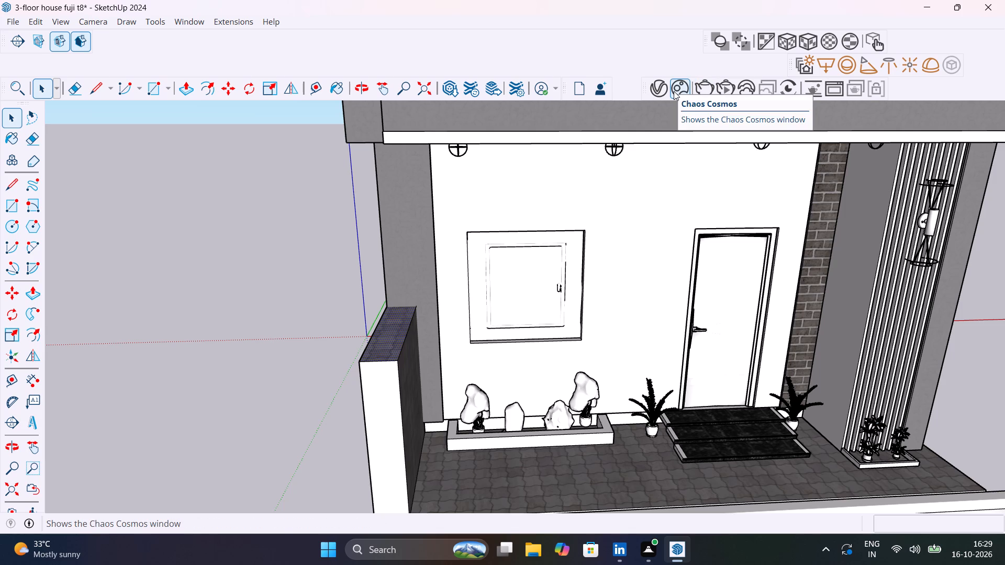
{"action": "left_click", "coordinate": [674, 91]}
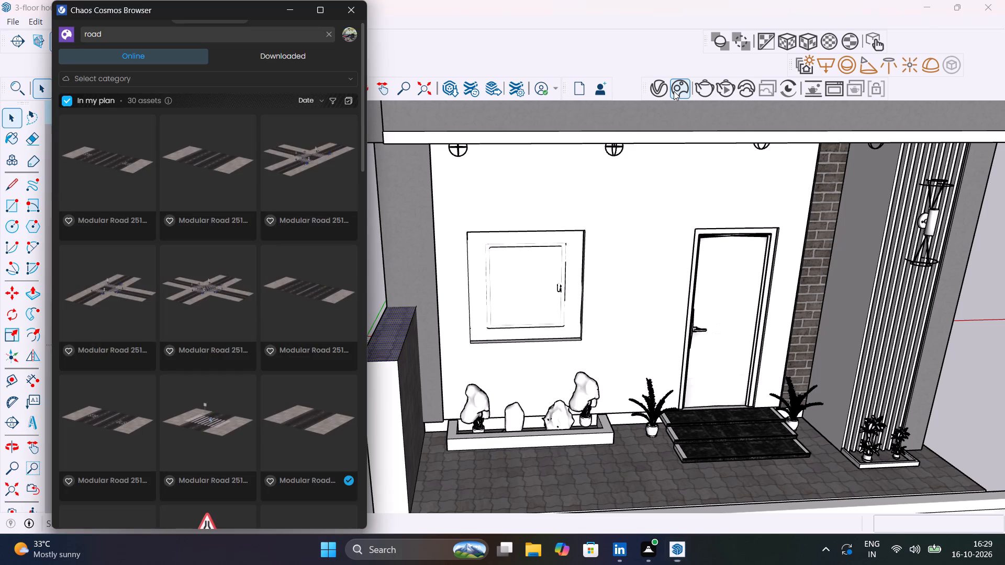
{"action": "left_click", "coordinate": [283, 60]}
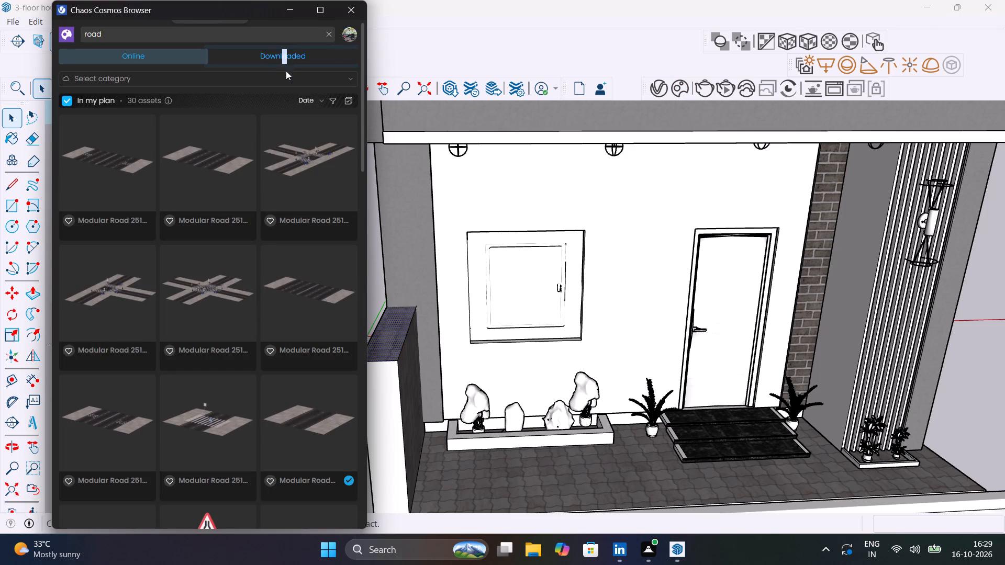
{"action": "left_click", "coordinate": [311, 55]}
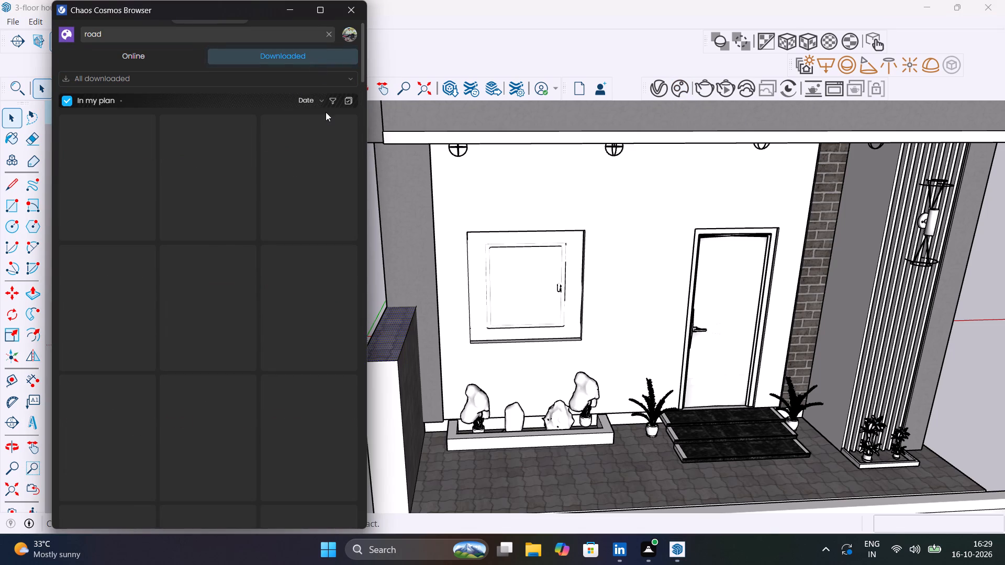
{"action": "left_click", "coordinate": [331, 32]}
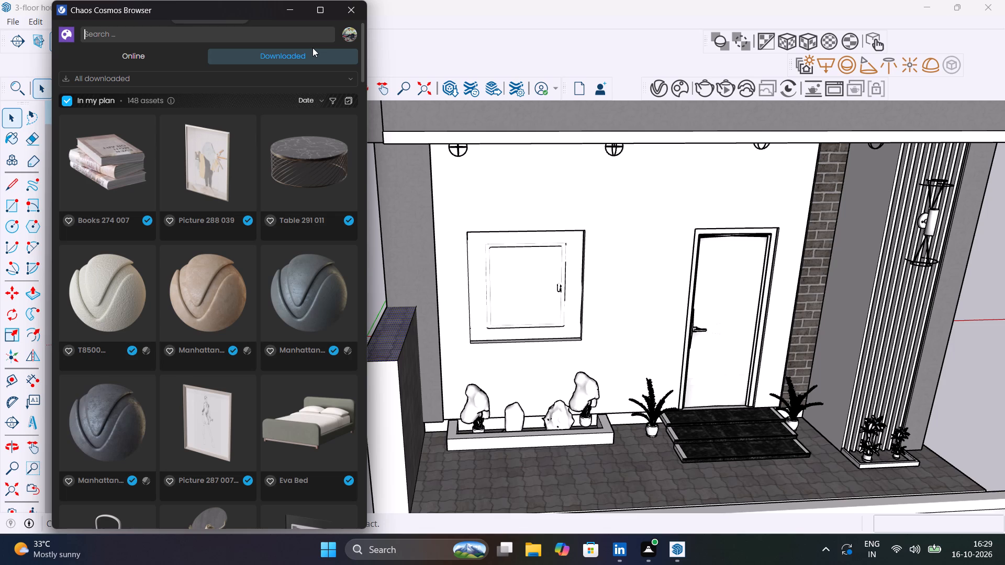
{"action": "scroll", "coordinate": [127, 304], "scroll_direction": "down", "scroll_amount": 5}
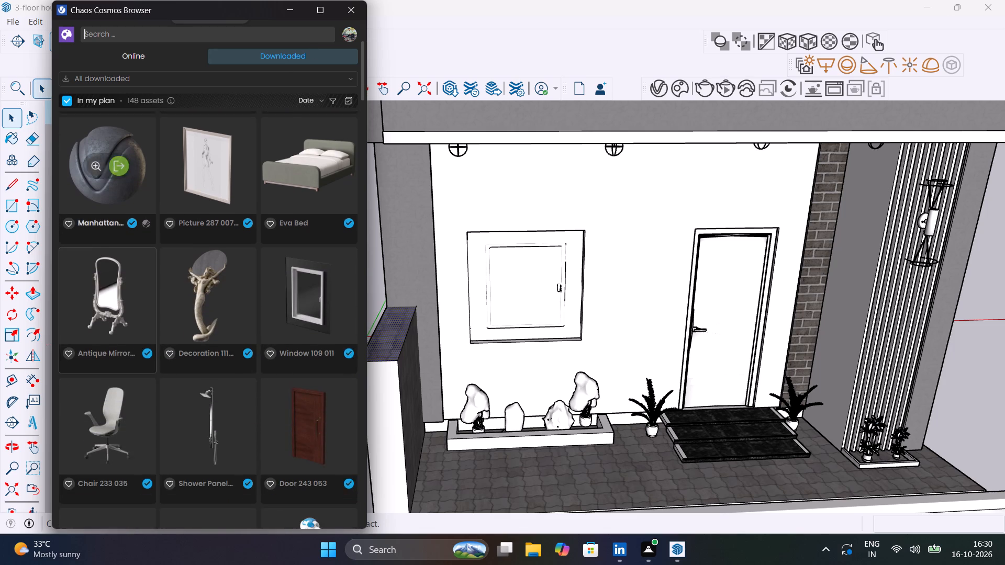
{"action": "scroll", "coordinate": [127, 304], "scroll_direction": "up", "scroll_amount": 5}
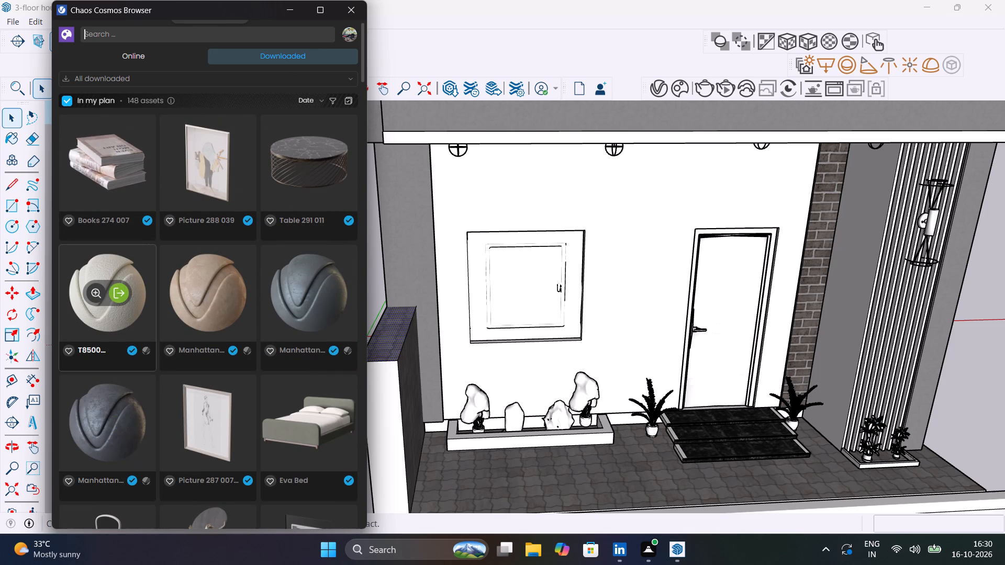
{"action": "left_click", "coordinate": [119, 300]}
Apply the T8500 Silicone plaster D1 27.81cm material to the side wall's top face.
{"action": "middle_click_drag", "start_coordinate": [400, 362], "coordinate": [340, 366]}
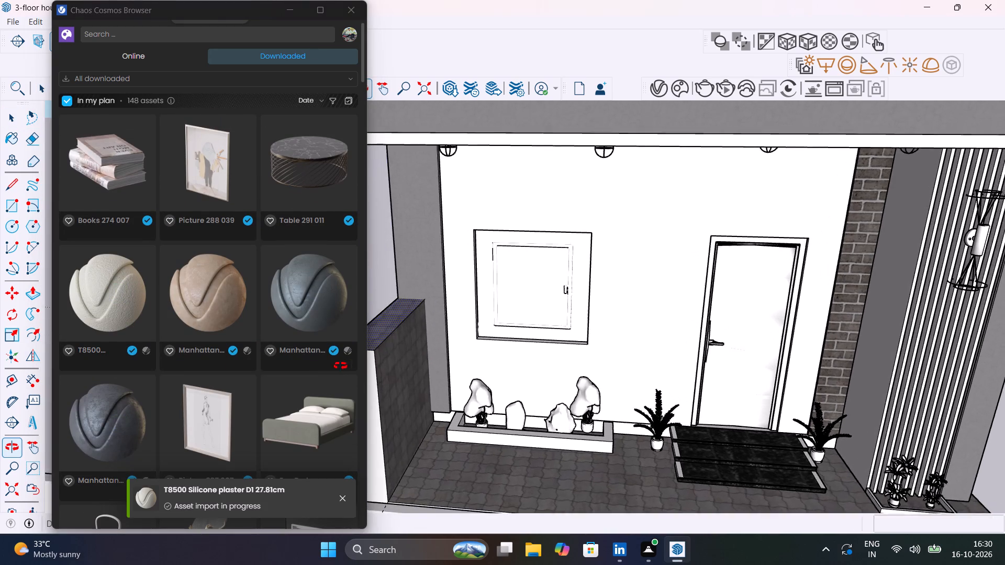
{"action": "middle_click_drag", "start_coordinate": [340, 366], "coordinate": [479, 356]}
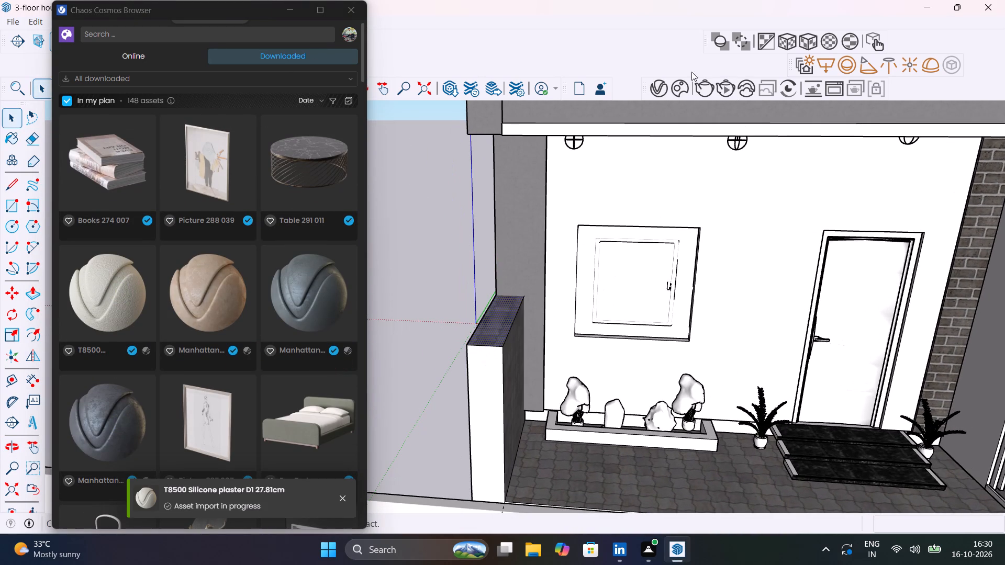
{"action": "left_click", "coordinate": [662, 86]}
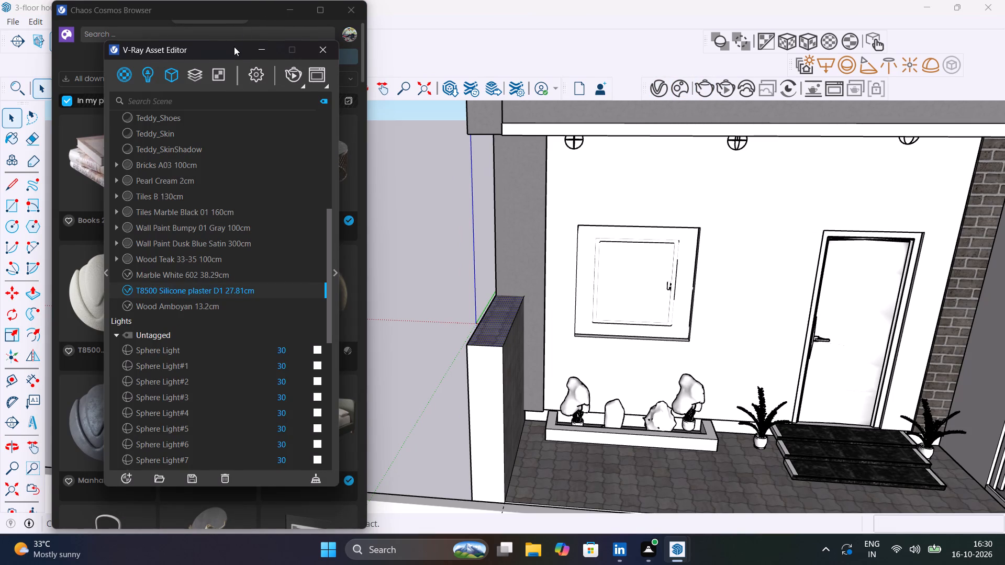
{"action": "left_click_drag", "start_coordinate": [234, 47], "coordinate": [840, 92]}
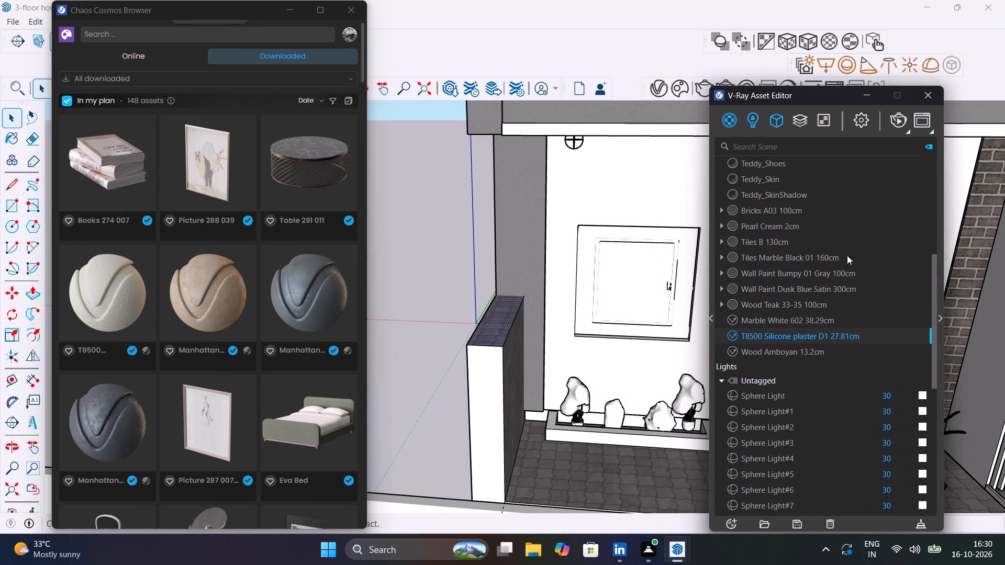
{"action": "left_click", "coordinate": [495, 332]}
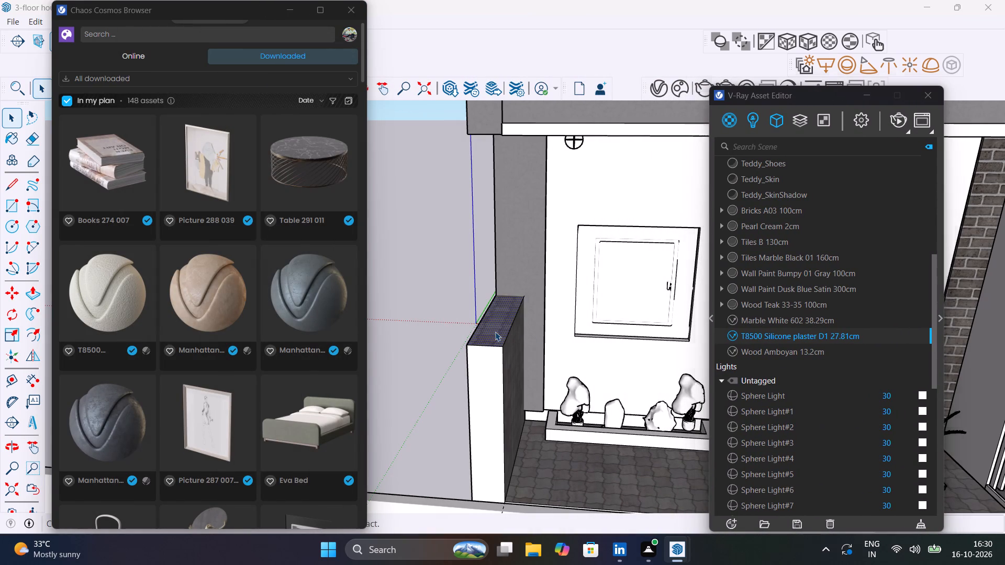
{"action": "right_click", "coordinate": [765, 340]}
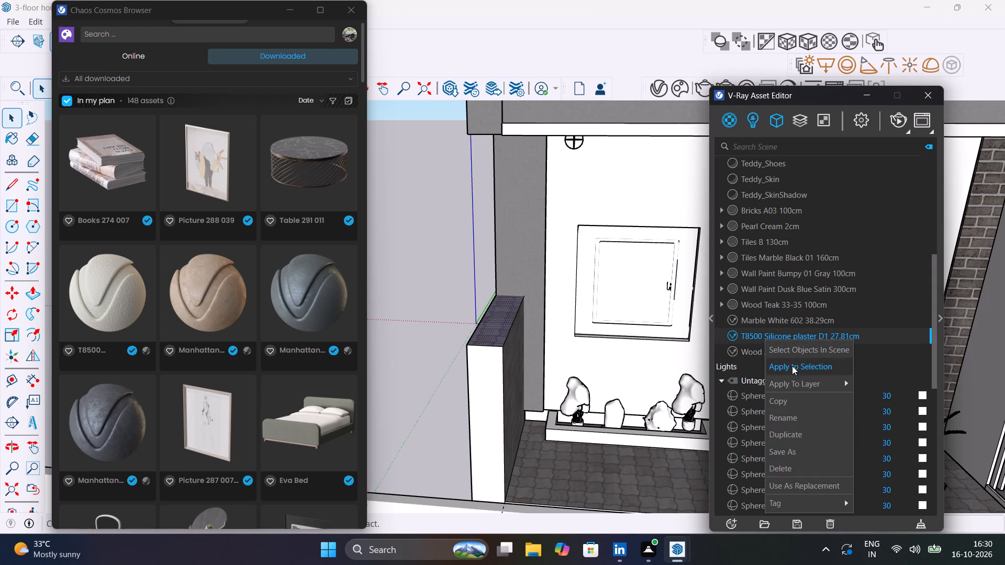
{"action": "left_click", "coordinate": [793, 367]}
Apply the T8500 Silicone plaster D1 27.81cm material to the side wall's inner face along the paving, and deselect it.
{"action": "scroll", "coordinate": [571, 356], "scroll_direction": "down", "scroll_amount": 1}
{"action": "middle_click_drag", "start_coordinate": [554, 349], "coordinate": [472, 314]}
{"action": "left_click", "coordinate": [507, 360]}
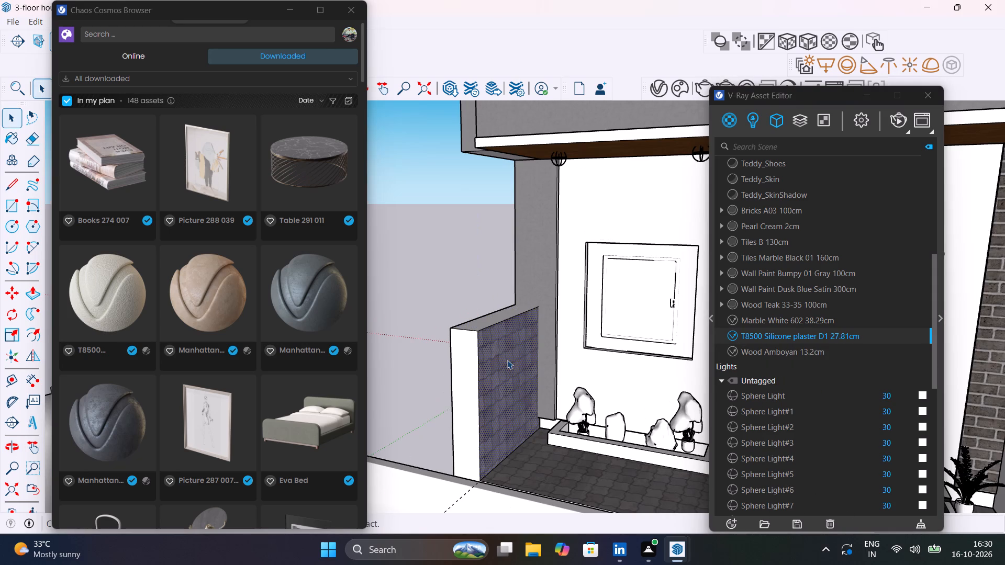
{"action": "right_click", "coordinate": [800, 337]}
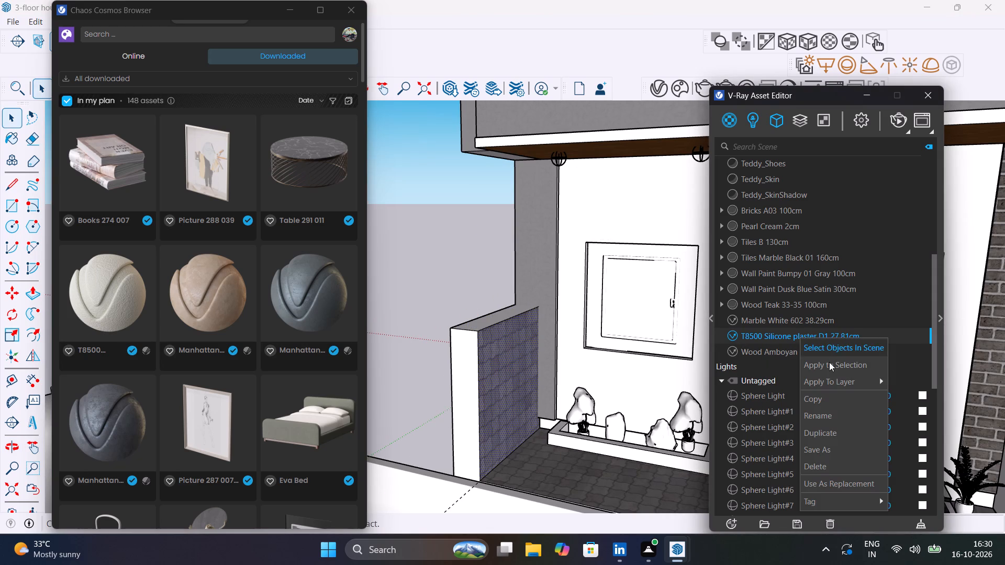
{"action": "left_click", "coordinate": [830, 363]}
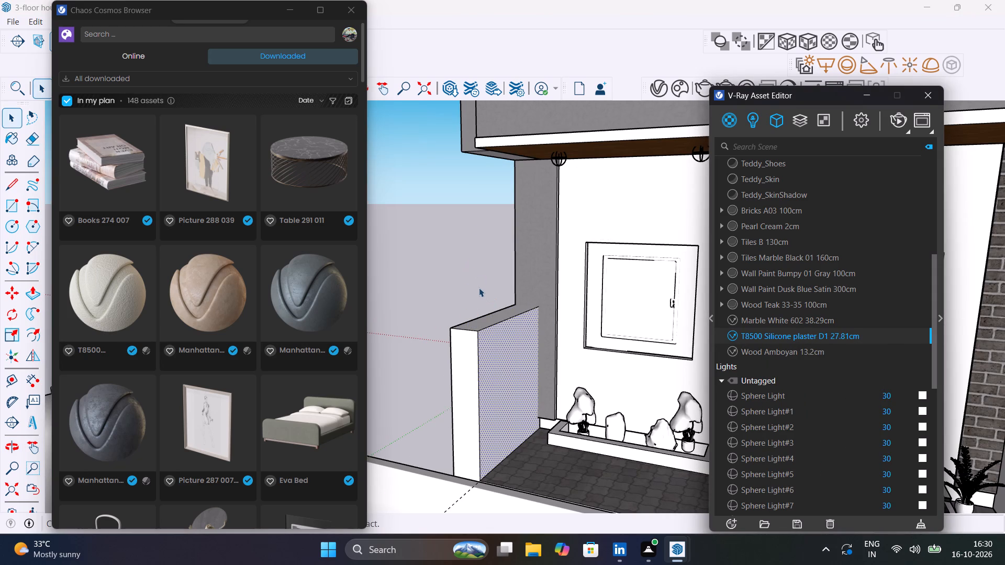
{"action": "left_click", "coordinate": [478, 281]}
Apply the Wall Paint Bumpy 01 Gray 100cm material to the side wall's front end face, and deselect it.
{"action": "middle_click_drag", "start_coordinate": [483, 306], "coordinate": [573, 328]}
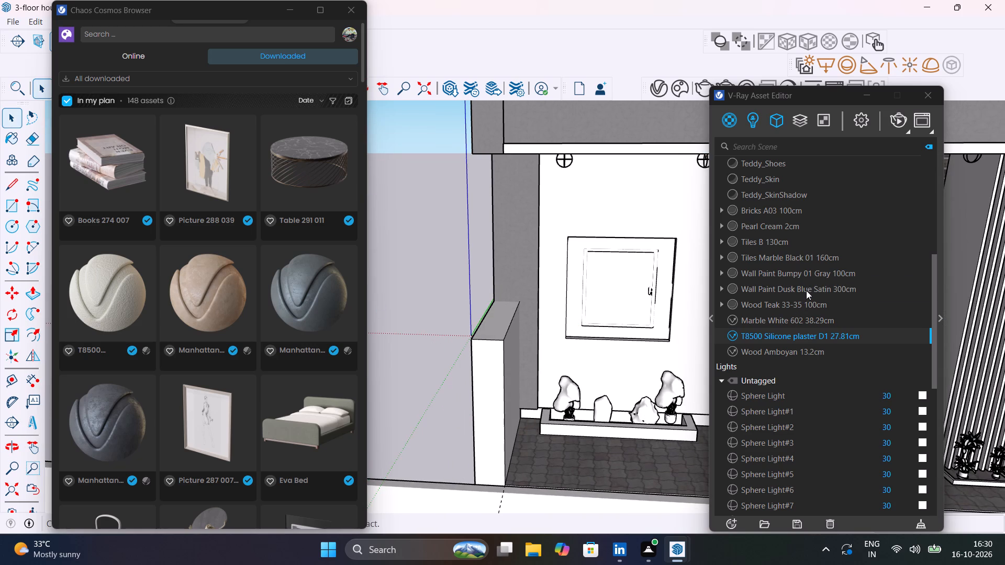
{"action": "left_click", "coordinate": [812, 270]}
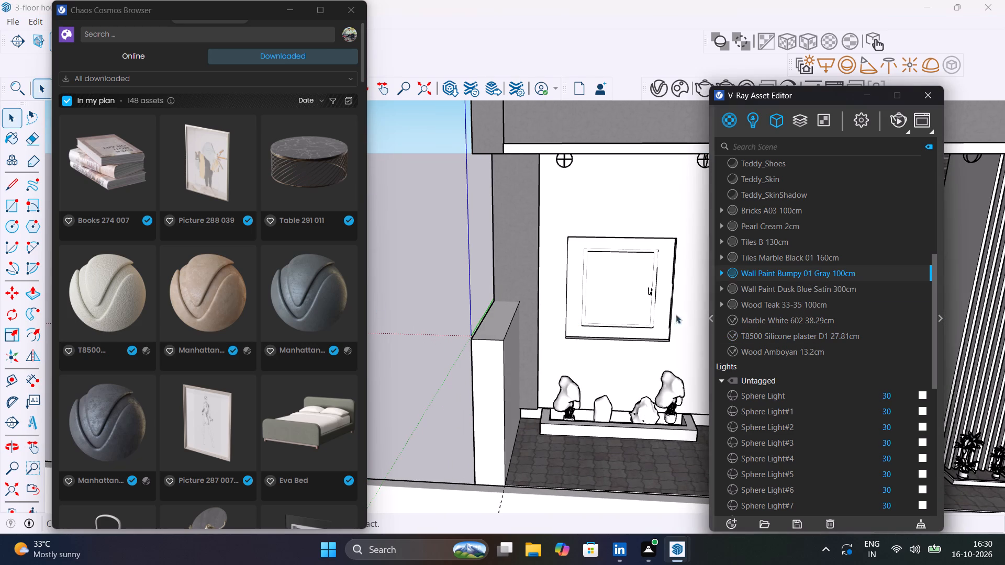
{"action": "left_click", "coordinate": [496, 381]}
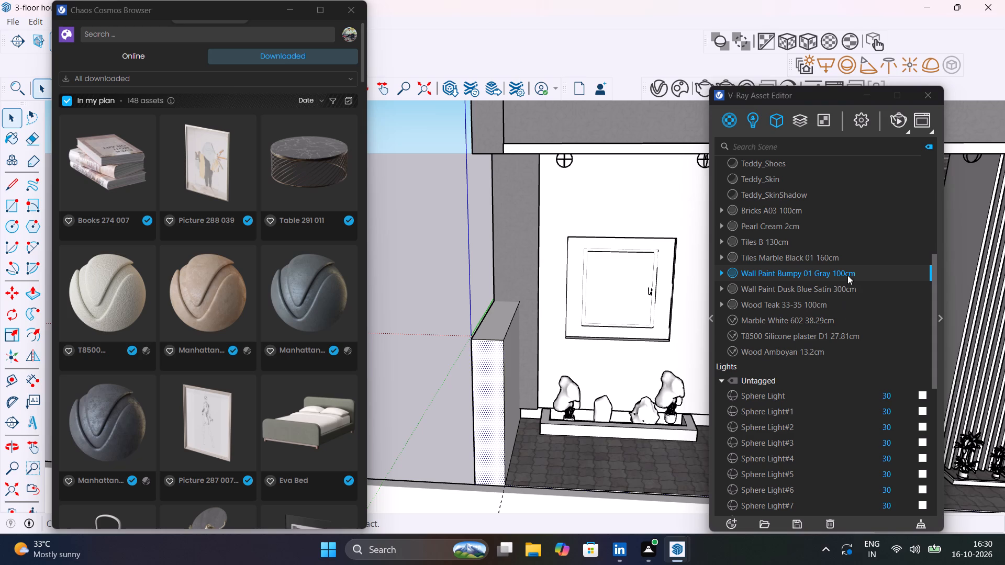
{"action": "right_click", "coordinate": [847, 274]}
{"action": "left_click", "coordinate": [864, 299]}
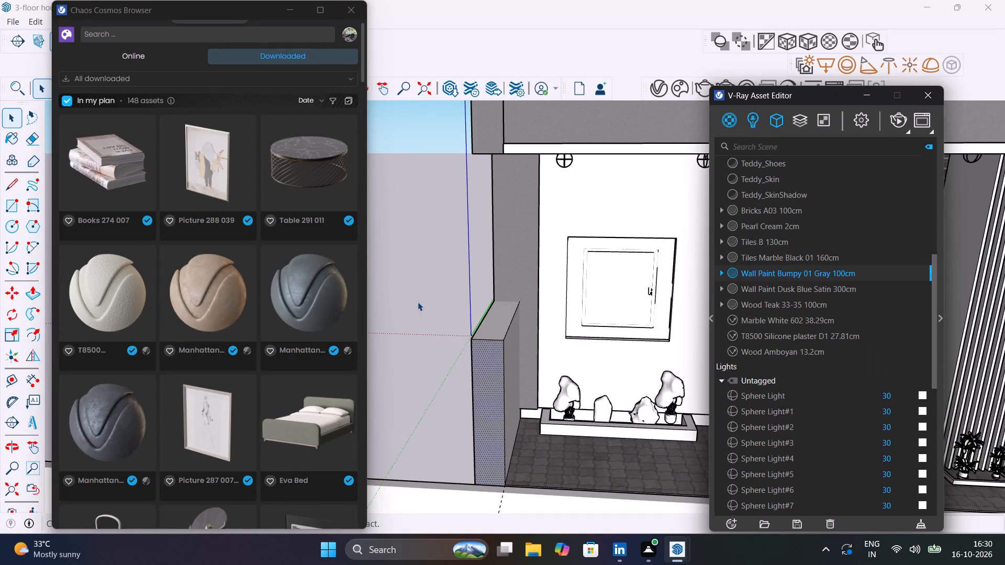
{"action": "left_click", "coordinate": [437, 298]}
Close the V-Ray Asset Editor and Chaos Cosmos Browser and frame all three floors and the road's near edge from the front.
{"action": "scroll", "coordinate": [440, 298], "scroll_direction": "down", "scroll_amount": 6}
{"action": "middle_click_drag", "start_coordinate": [480, 308], "coordinate": [590, 338]}
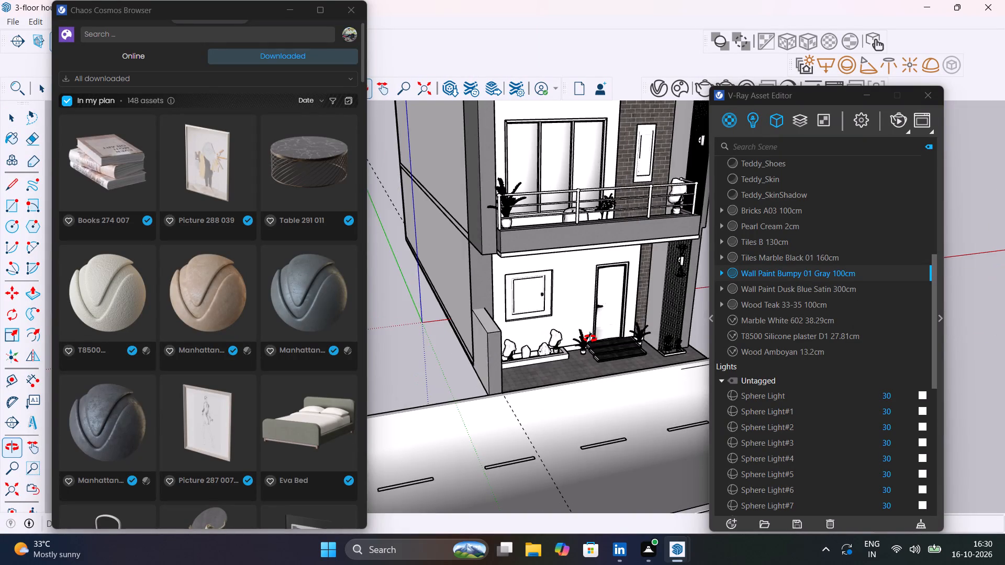
{"action": "middle_click_drag", "start_coordinate": [590, 338], "coordinate": [551, 281]}
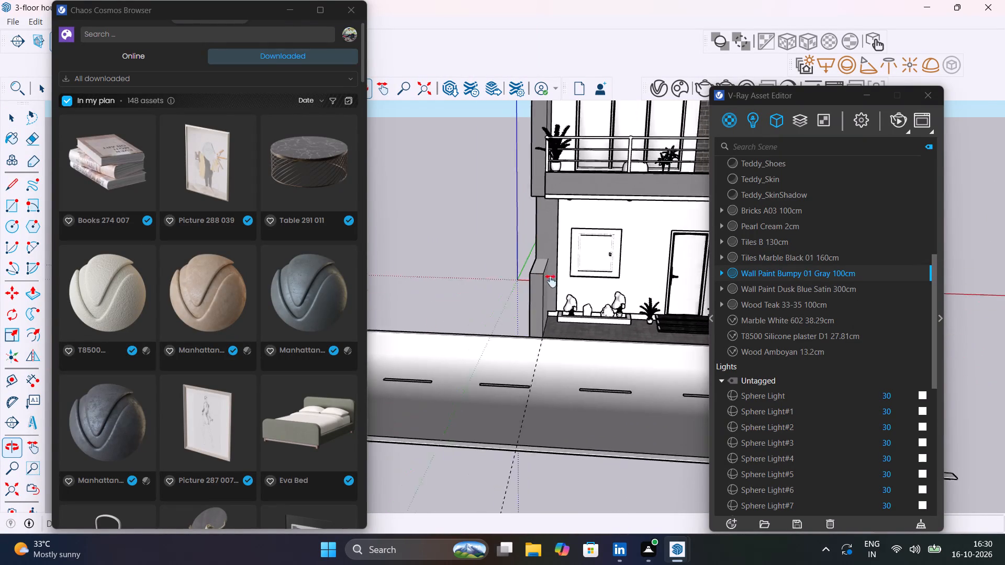
{"action": "middle_click_drag", "start_coordinate": [551, 281], "coordinate": [593, 285]}
{"action": "scroll", "coordinate": [593, 285], "scroll_direction": "down", "scroll_amount": 5}
{"action": "middle_click_drag", "start_coordinate": [595, 285], "coordinate": [483, 291], "text": "shift"}
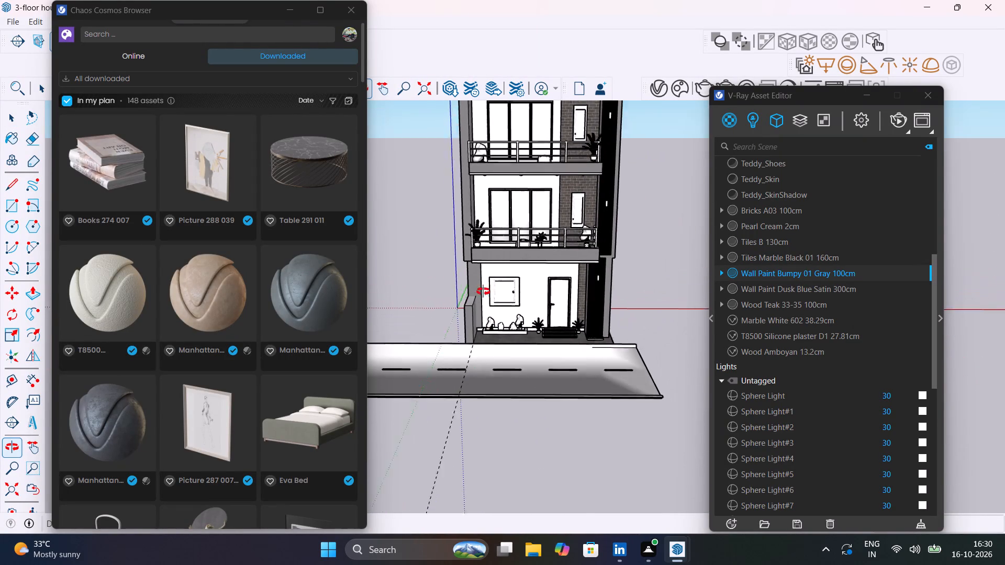
{"action": "middle_click_drag", "start_coordinate": [483, 291], "coordinate": [481, 287], "text": "shift"}
{"action": "left_click", "coordinate": [929, 100]}
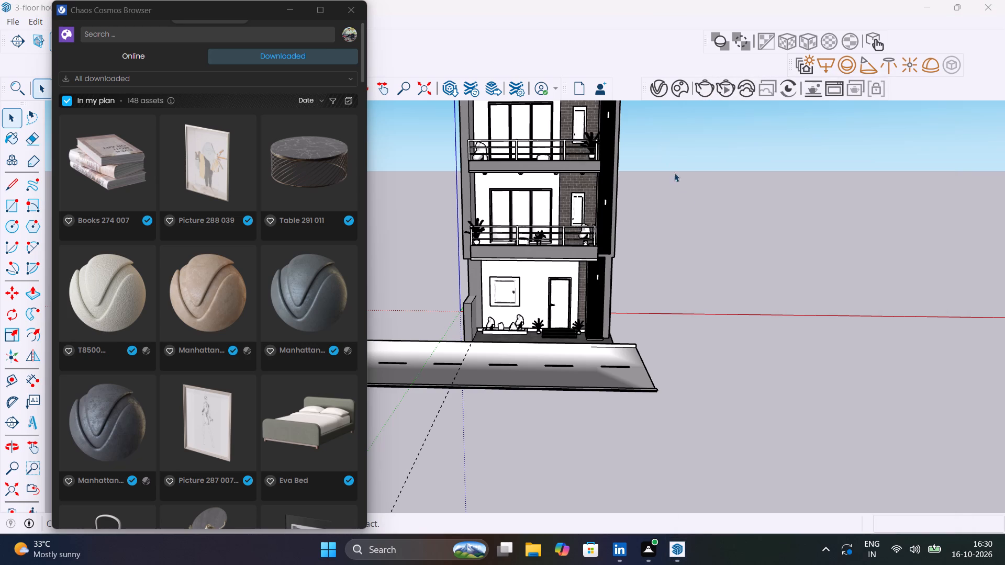
{"action": "left_click", "coordinate": [353, 5]}
{"action": "middle_click_drag", "start_coordinate": [521, 137], "coordinate": [527, 185]}
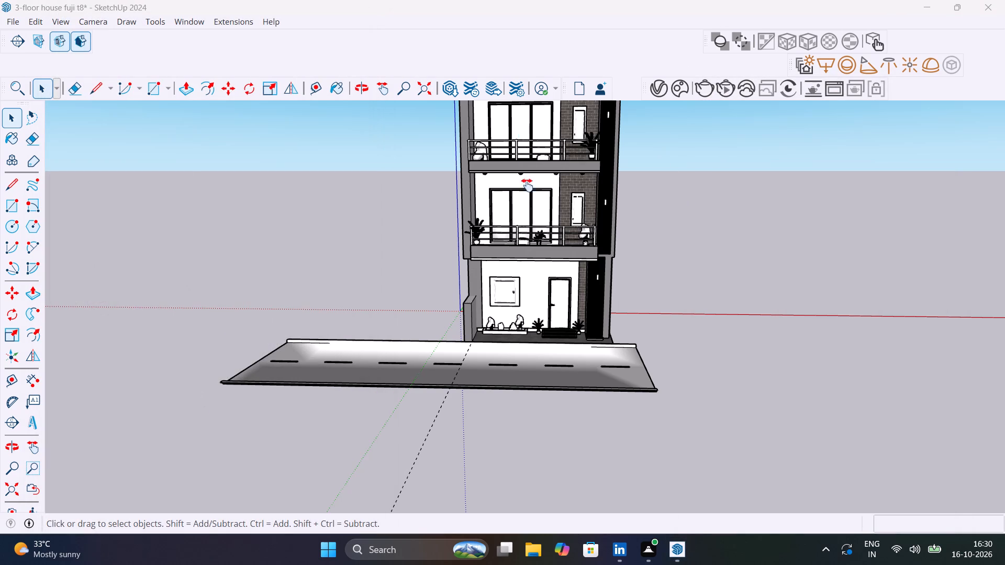
{"action": "middle_click_drag", "start_coordinate": [527, 185], "coordinate": [543, 234]}
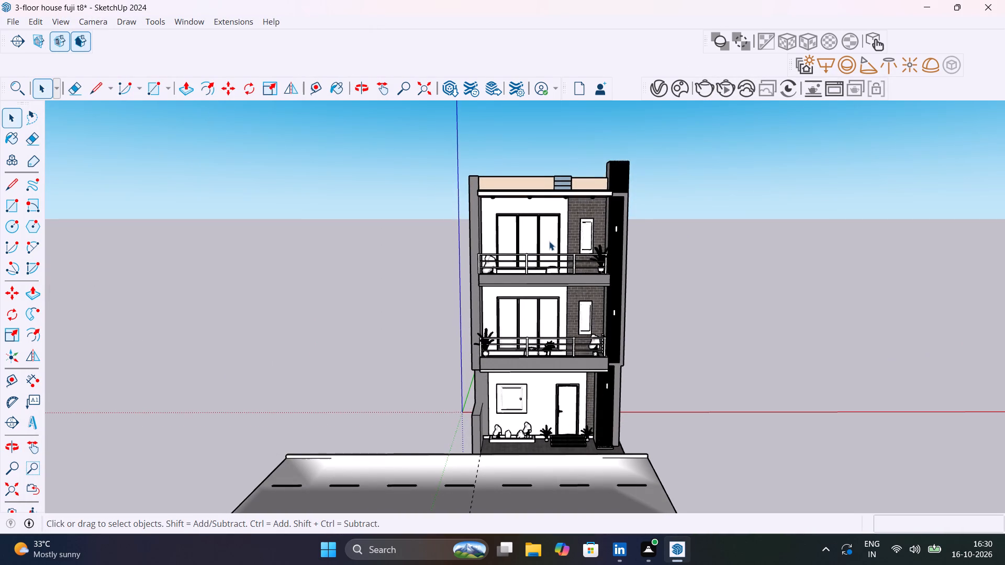
{"action": "scroll", "coordinate": [549, 241], "scroll_direction": "up", "scroll_amount": 2}
{"action": "middle_click_drag", "start_coordinate": [553, 246], "coordinate": [554, 184], "text": "shift"}
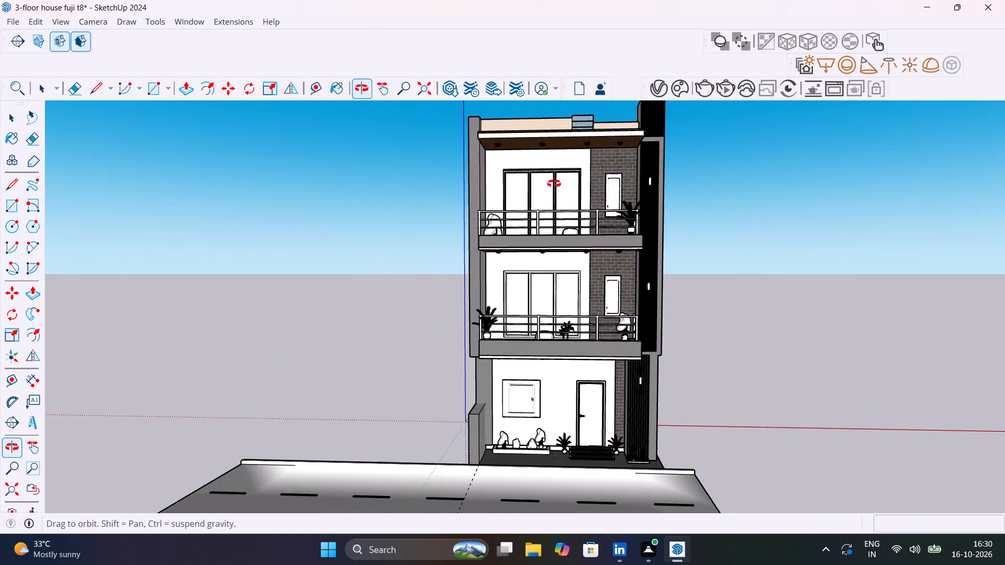
{"action": "middle_click_drag", "start_coordinate": [554, 184], "coordinate": [561, 206], "text": "shift"}
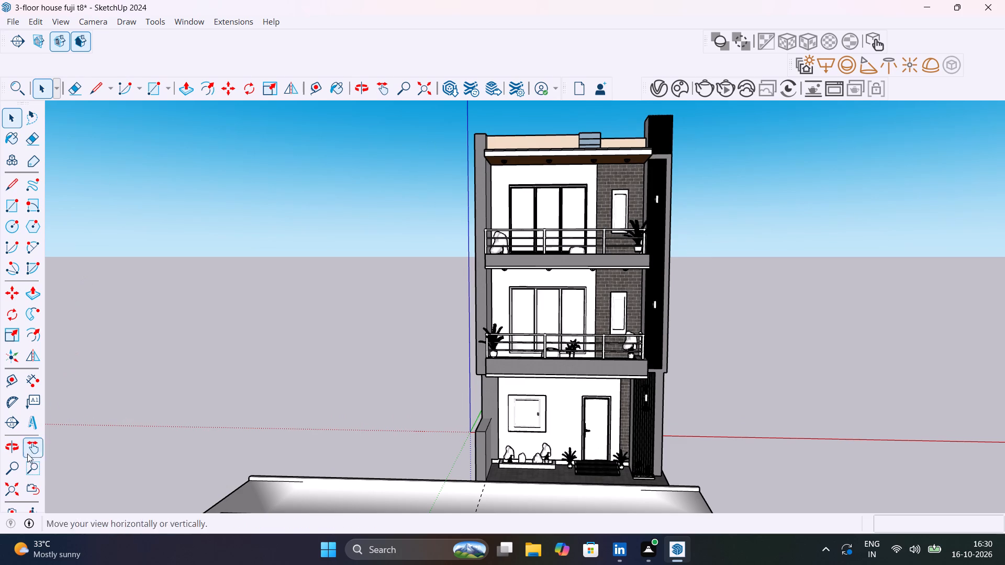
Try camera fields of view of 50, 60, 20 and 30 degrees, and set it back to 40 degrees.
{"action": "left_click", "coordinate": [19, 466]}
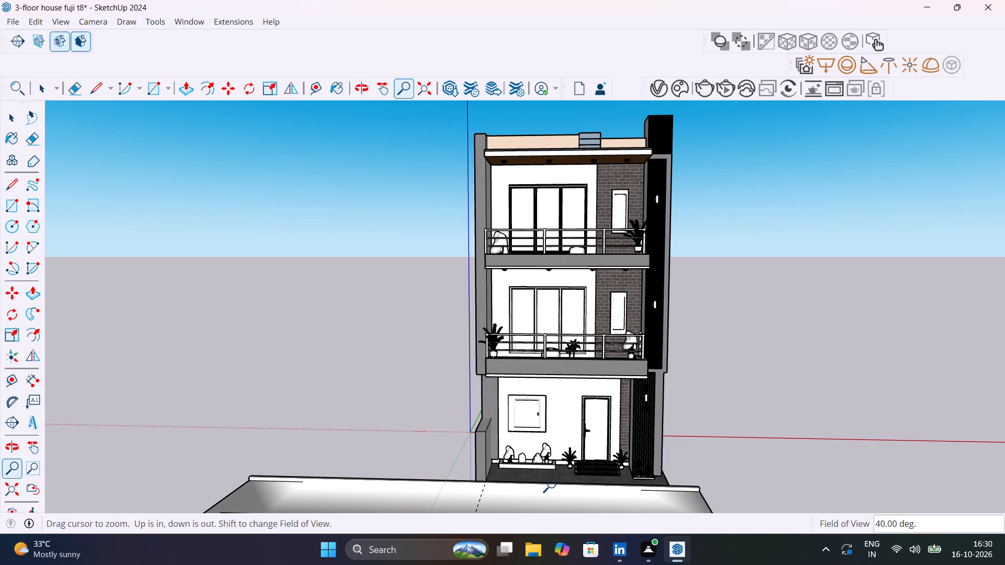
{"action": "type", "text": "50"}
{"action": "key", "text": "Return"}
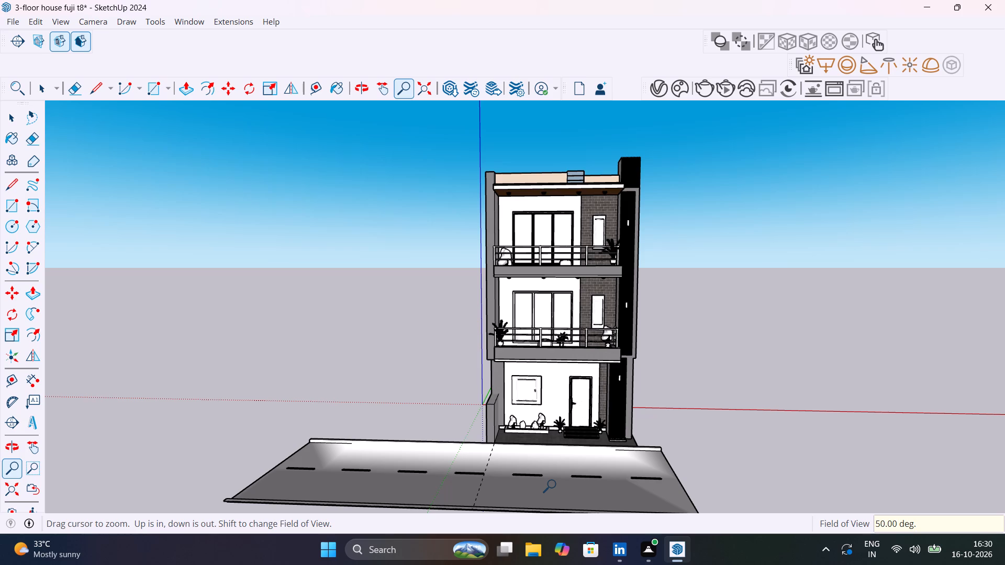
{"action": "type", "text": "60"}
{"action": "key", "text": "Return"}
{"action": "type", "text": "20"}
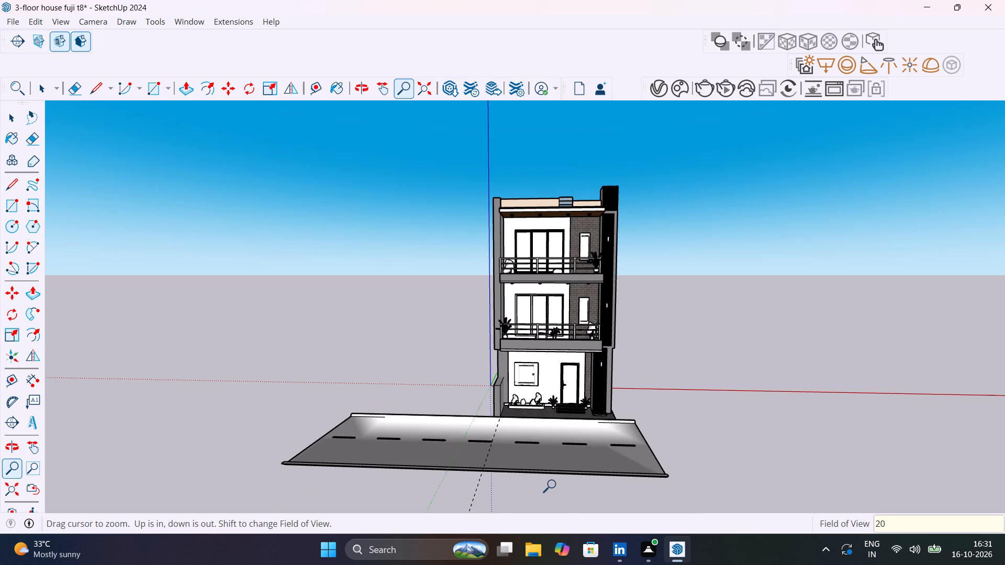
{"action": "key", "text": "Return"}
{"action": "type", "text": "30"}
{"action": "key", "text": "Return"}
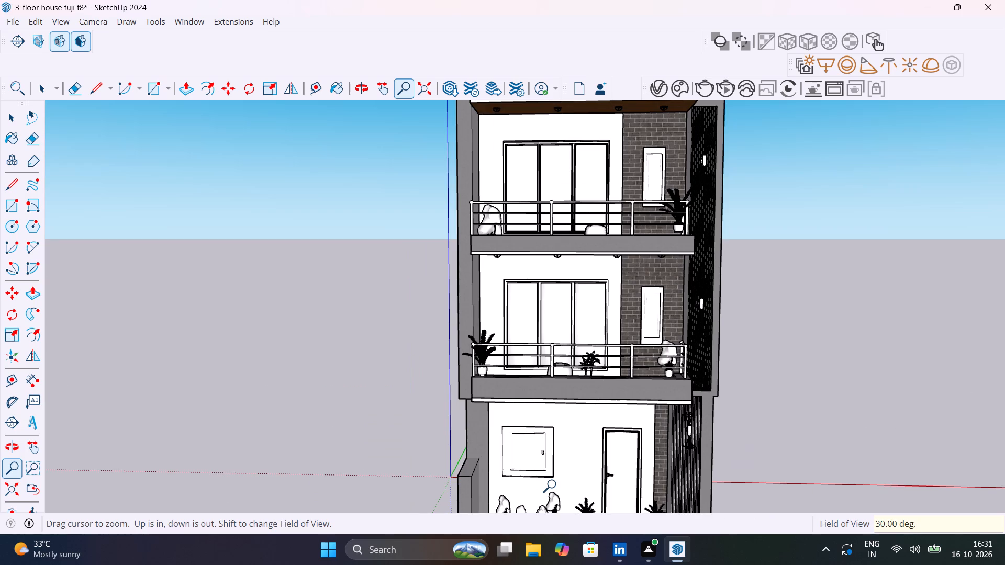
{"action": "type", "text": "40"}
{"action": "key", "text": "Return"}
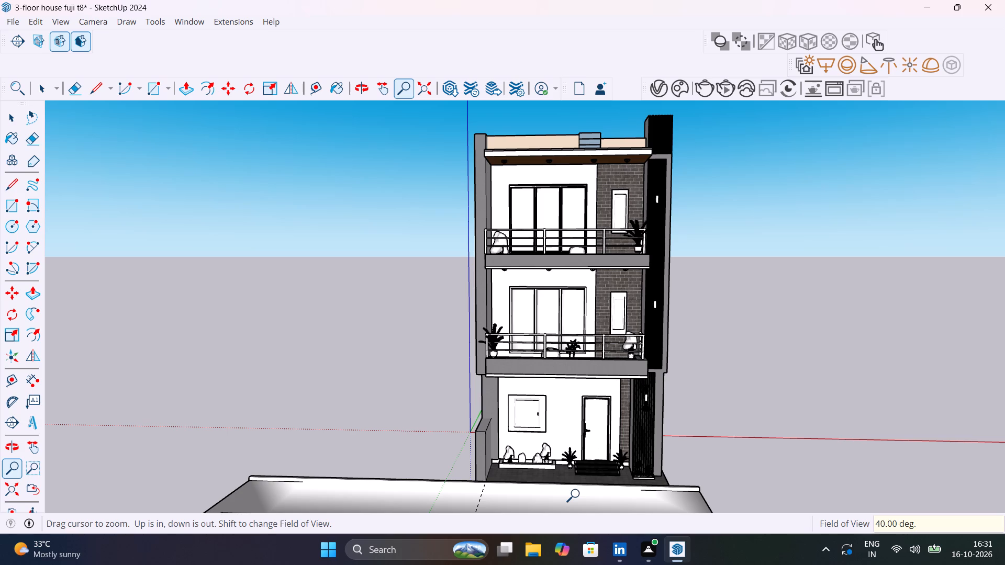
Adjust the front view slightly, save it as a new scene, and update that scene.
{"action": "middle_click", "coordinate": [564, 508]}
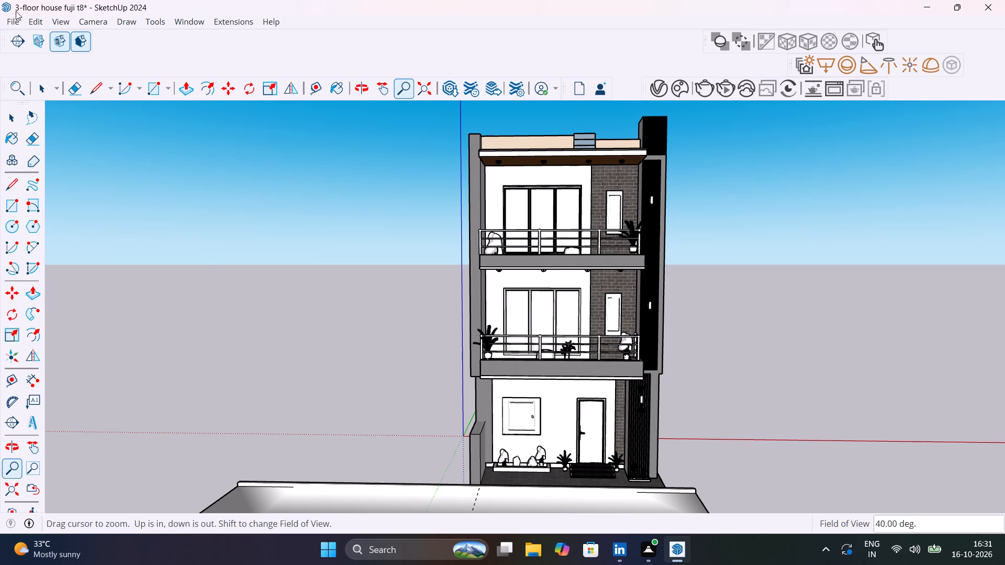
{"action": "left_click", "coordinate": [53, 21]}
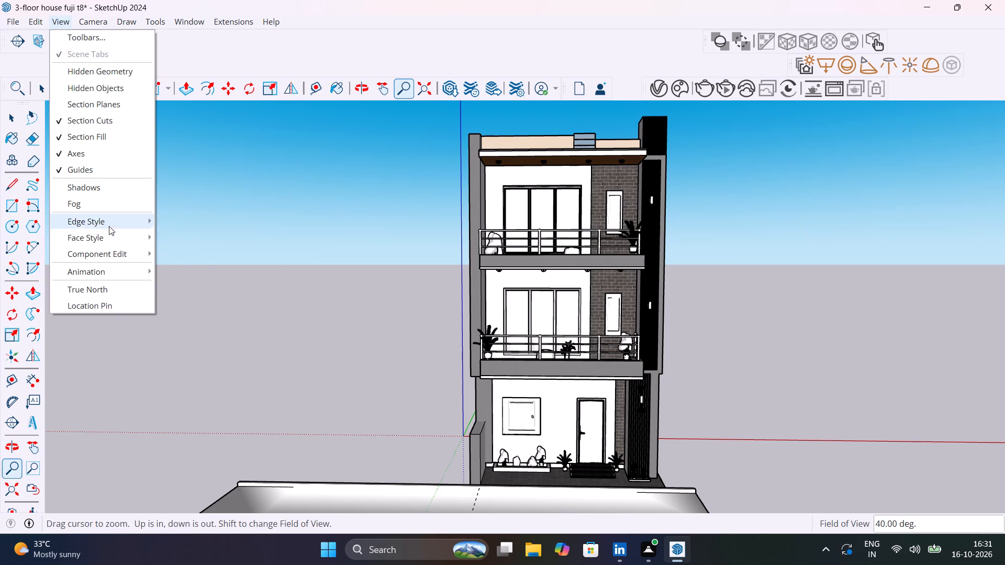
{"action": "left_click", "coordinate": [120, 273]}
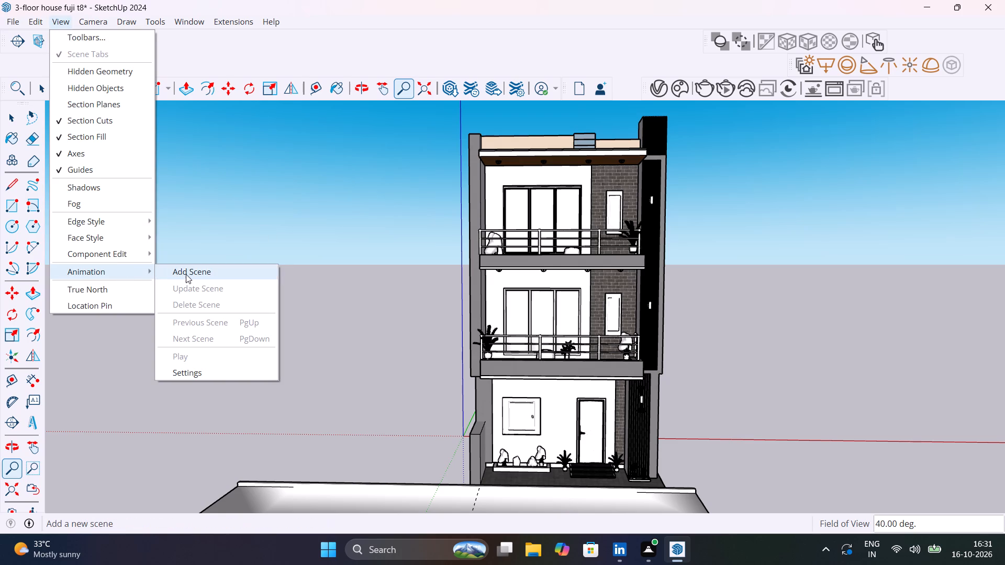
{"action": "left_click", "coordinate": [187, 274]}
{"action": "left_click", "coordinate": [94, 110]}
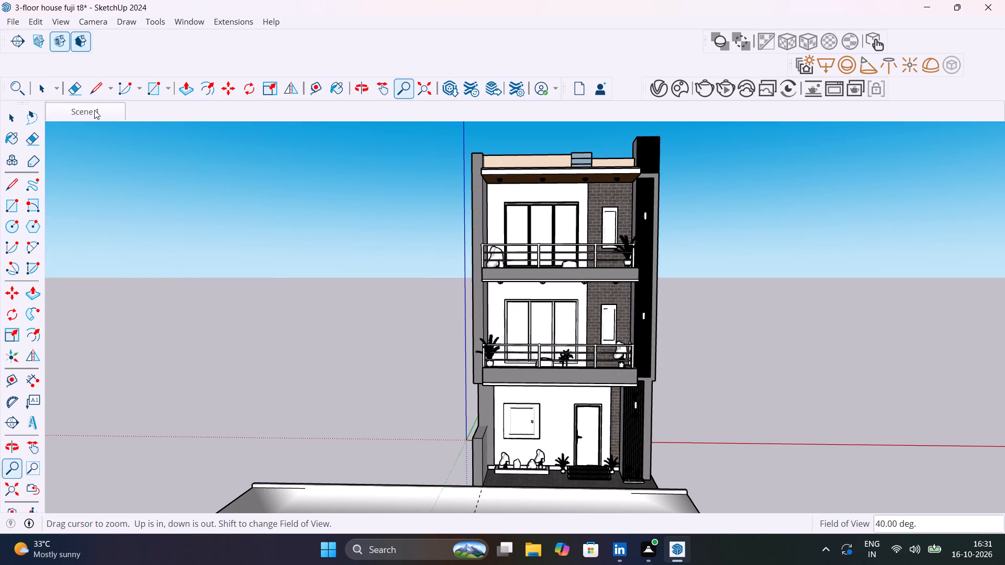
{"action": "right_click", "coordinate": [94, 110]}
{"action": "left_click", "coordinate": [131, 169]}
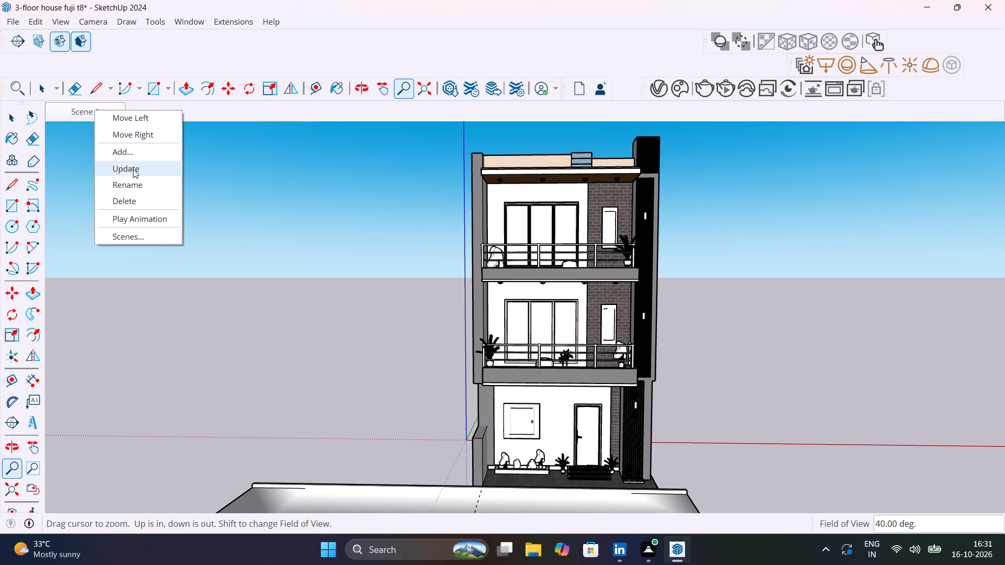
Restore the saved front scene and start a non-interactive V-Ray render of the house.
{"action": "scroll", "coordinate": [322, 350], "scroll_direction": "down", "scroll_amount": 6}
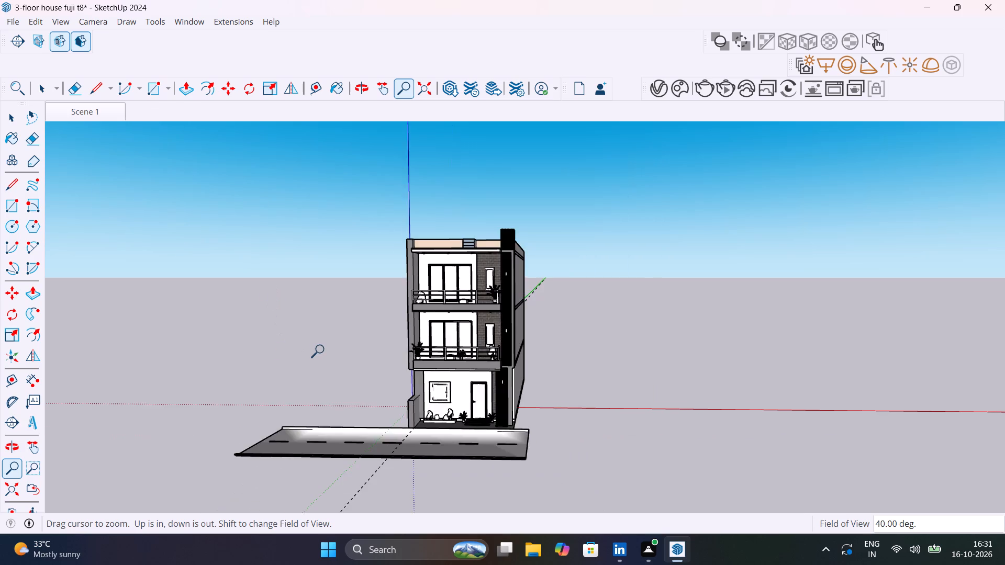
{"action": "scroll", "coordinate": [322, 350], "scroll_direction": "down", "scroll_amount": 4}
{"action": "left_click", "coordinate": [119, 114]}
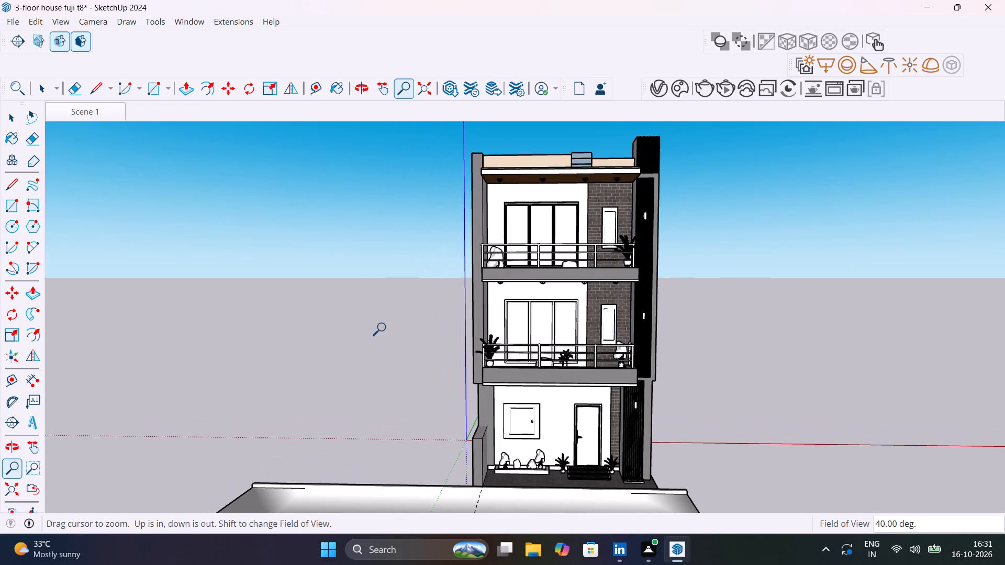
{"action": "left_click", "coordinate": [703, 89]}
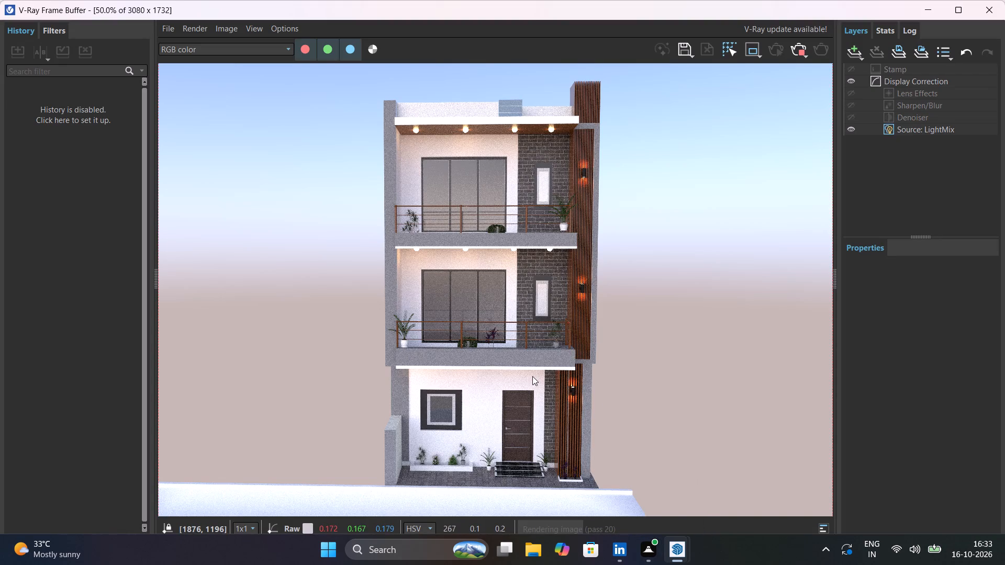
{"action": "scroll", "coordinate": [532, 376], "scroll_direction": "up", "scroll_amount": 1}
{"action": "scroll", "coordinate": [532, 376], "scroll_direction": "down", "scroll_amount": 1}
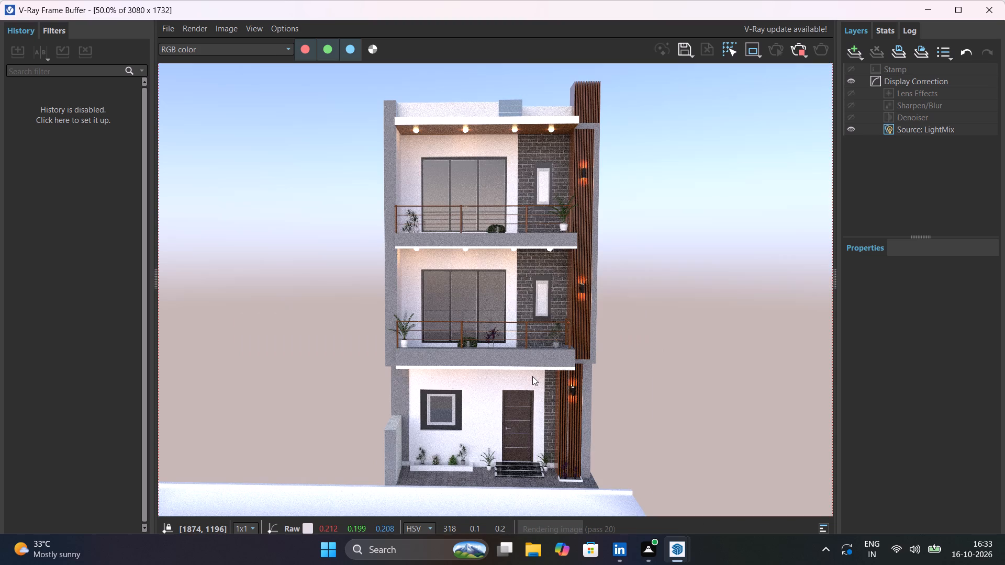
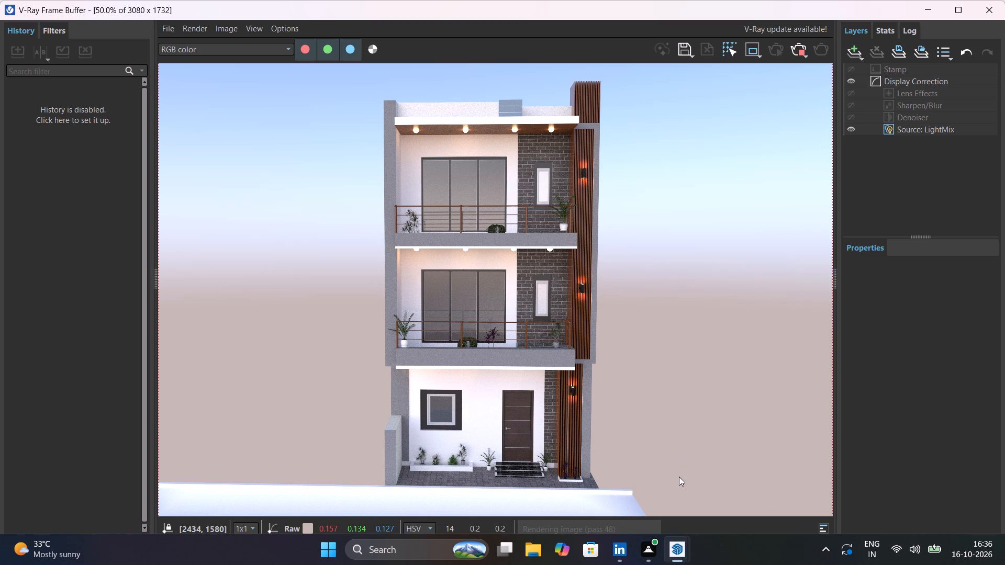
Examine the rendered ground floor up close, including the entrance door, brick strip, wood slats and wall light.
{"action": "scroll", "coordinate": [679, 477], "scroll_direction": "up", "scroll_amount": 1}
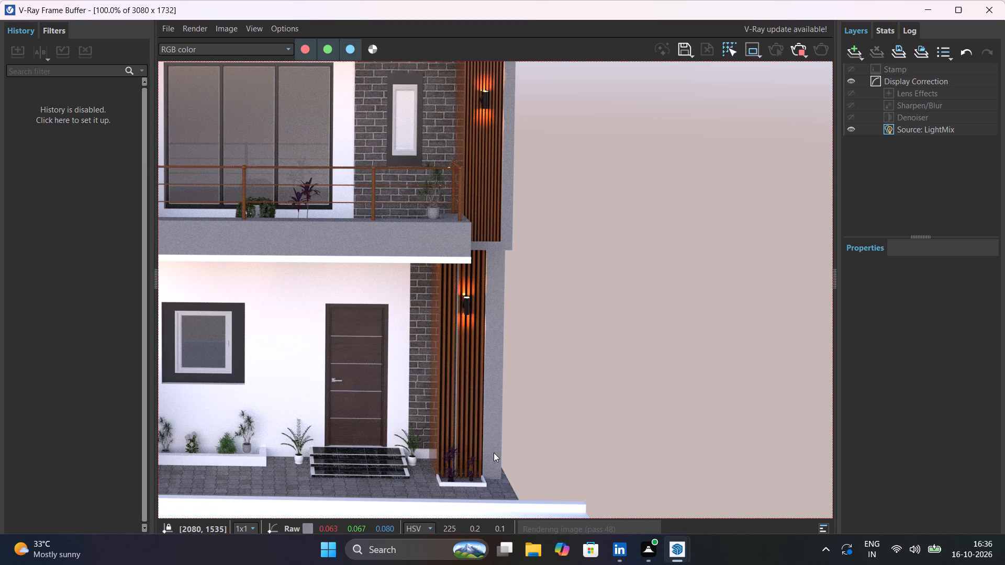
{"action": "middle_click_drag", "start_coordinate": [494, 452], "coordinate": [687, 473]}
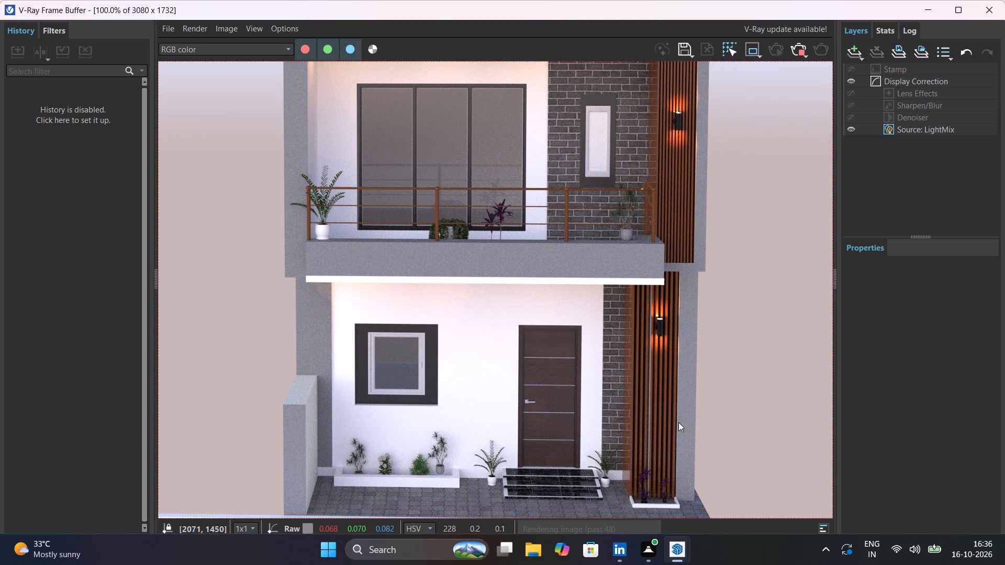
{"action": "scroll", "coordinate": [674, 415], "scroll_direction": "up", "scroll_amount": 2}
{"action": "scroll", "coordinate": [651, 404], "scroll_direction": "down", "scroll_amount": 1}
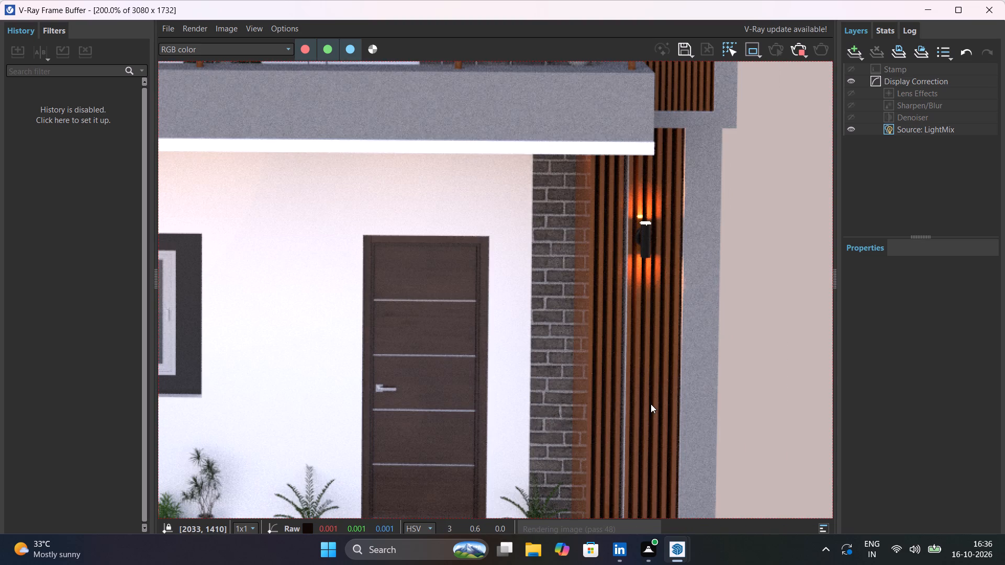
{"action": "middle_click_drag", "start_coordinate": [686, 413], "coordinate": [773, 451]}
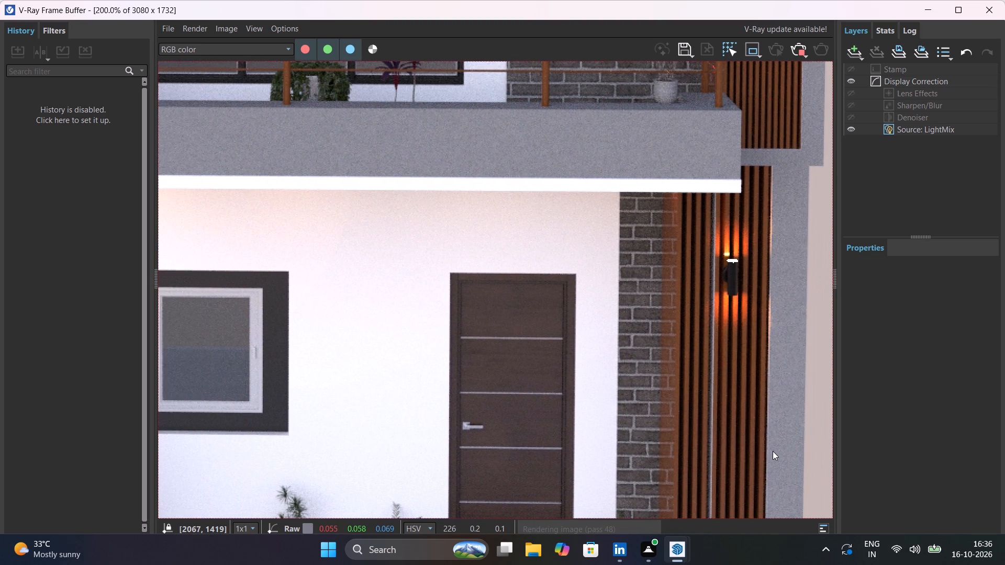
{"action": "scroll", "coordinate": [767, 448], "scroll_direction": "down", "scroll_amount": 1}
{"action": "middle_click_drag", "start_coordinate": [701, 447], "coordinate": [641, 536]}
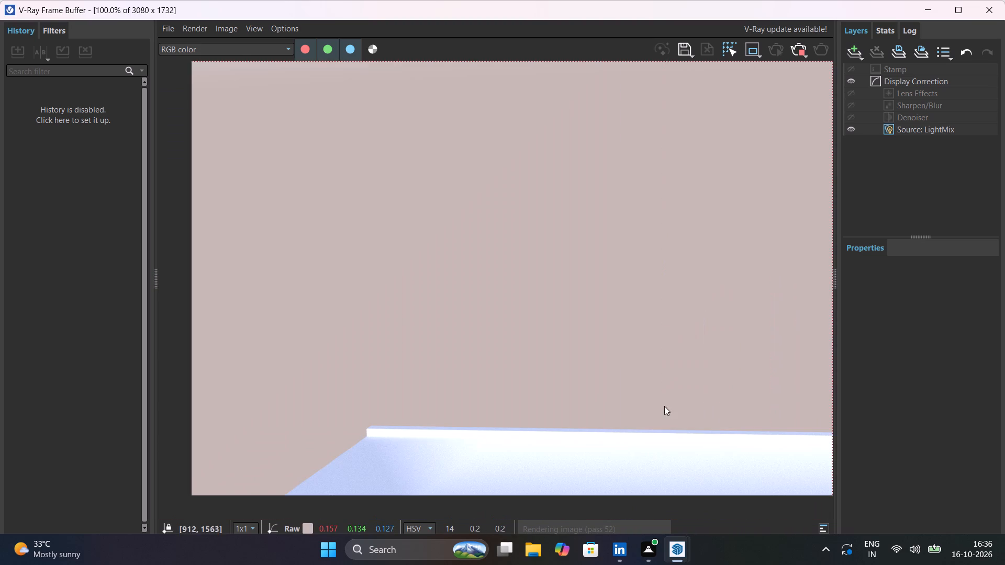
Inspect the render of the two upper floors, checking the balconies, ceiling lights, brick cladding and wall lights, and review the whole facade.
{"action": "scroll", "coordinate": [599, 408], "scroll_direction": "down", "scroll_amount": 2}
{"action": "middle_click_drag", "start_coordinate": [510, 213], "coordinate": [524, 245]}
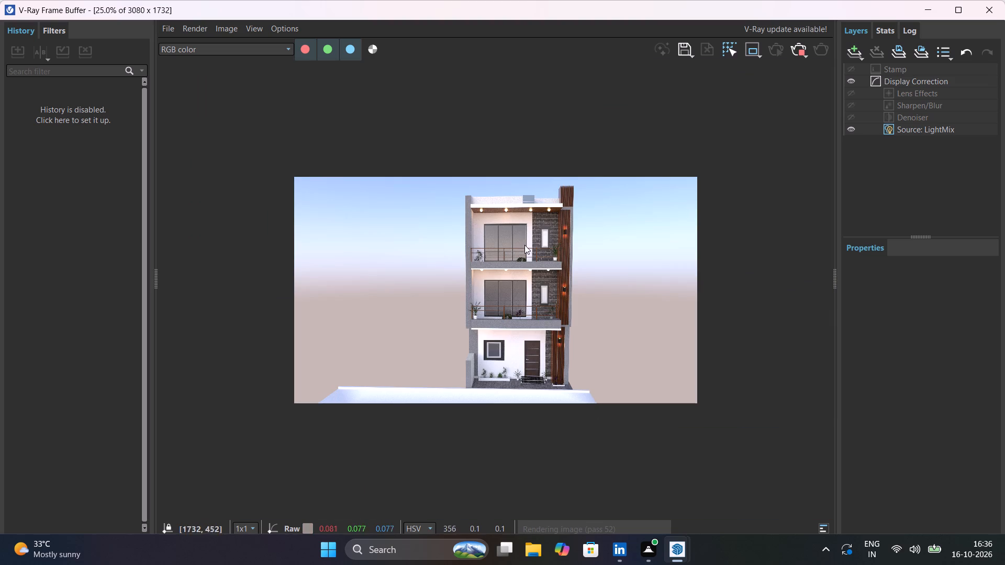
{"action": "middle_click_drag", "start_coordinate": [524, 245], "coordinate": [535, 269]}
{"action": "scroll", "coordinate": [529, 253], "scroll_direction": "up", "scroll_amount": 4}
{"action": "middle_click_drag", "start_coordinate": [561, 322], "coordinate": [599, 421]}
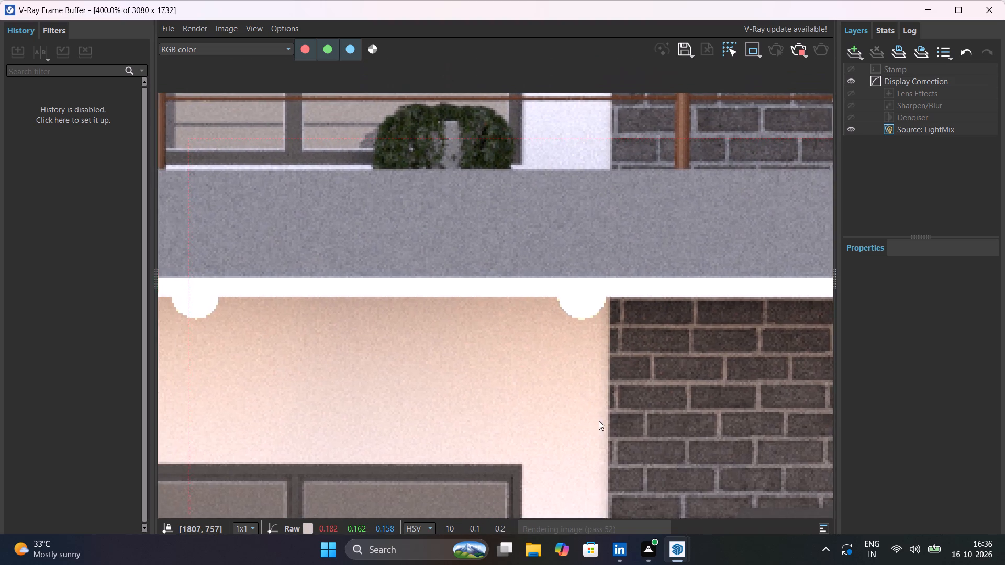
{"action": "middle_click_drag", "start_coordinate": [599, 421], "coordinate": [615, 476]}
{"action": "scroll", "coordinate": [596, 434], "scroll_direction": "down", "scroll_amount": 2}
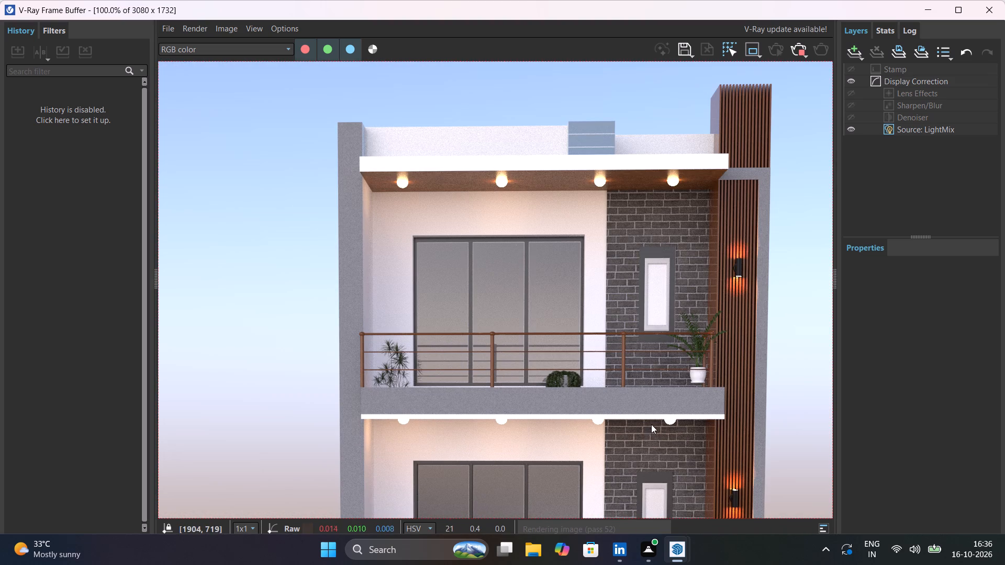
{"action": "middle_click_drag", "start_coordinate": [646, 422], "coordinate": [645, 346]}
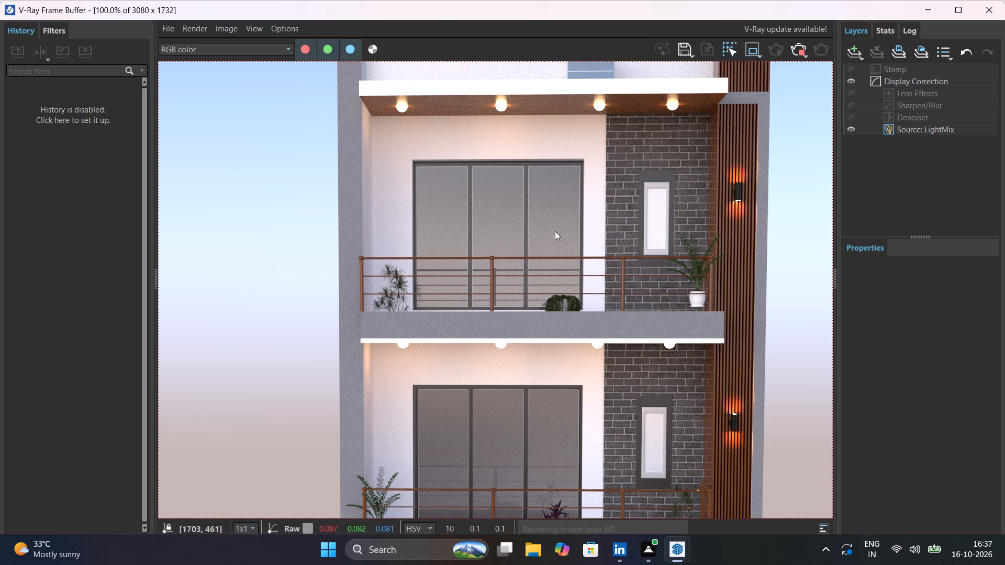
{"action": "scroll", "coordinate": [559, 238], "scroll_direction": "down", "scroll_amount": 2}
{"action": "scroll", "coordinate": [568, 260], "scroll_direction": "up", "scroll_amount": 1}
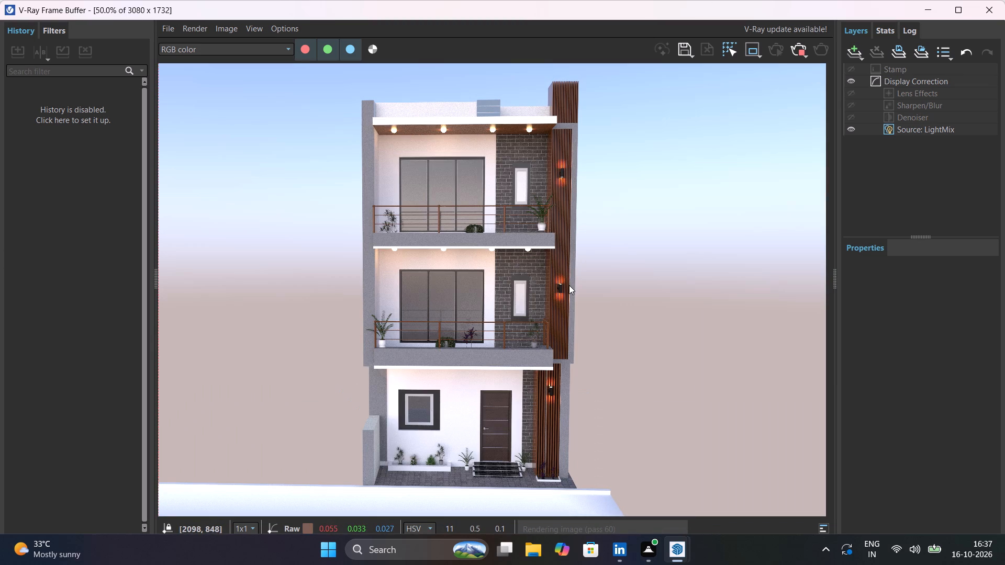
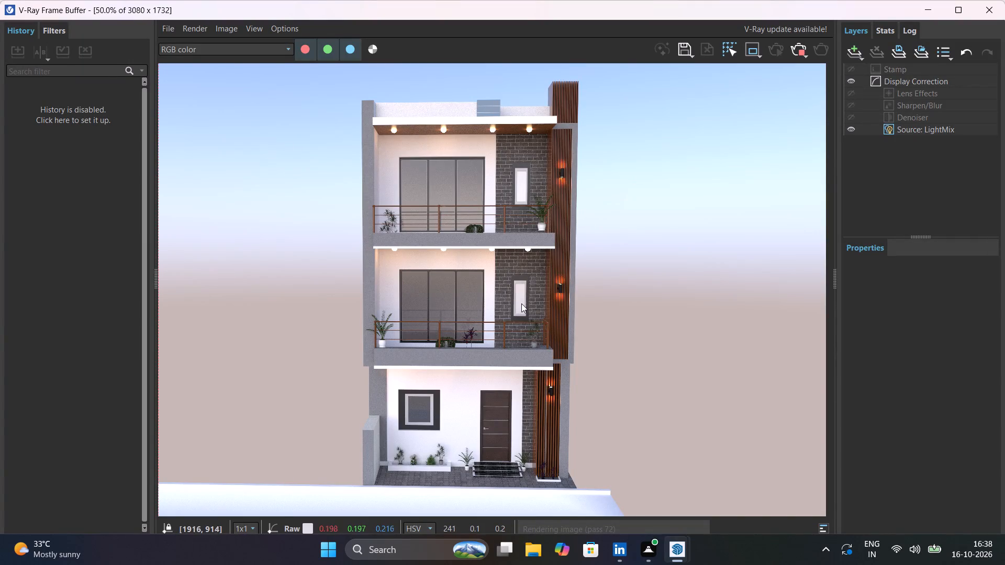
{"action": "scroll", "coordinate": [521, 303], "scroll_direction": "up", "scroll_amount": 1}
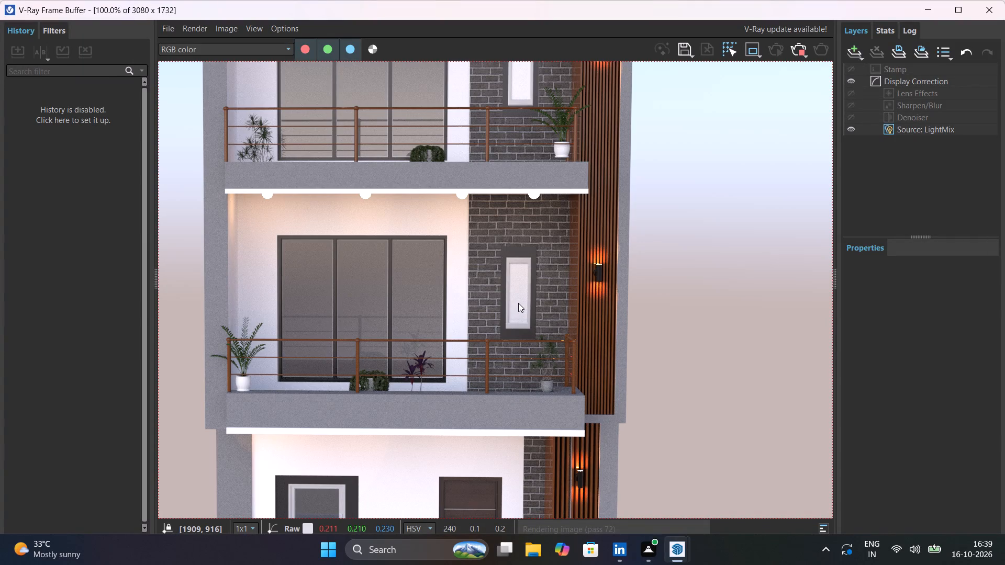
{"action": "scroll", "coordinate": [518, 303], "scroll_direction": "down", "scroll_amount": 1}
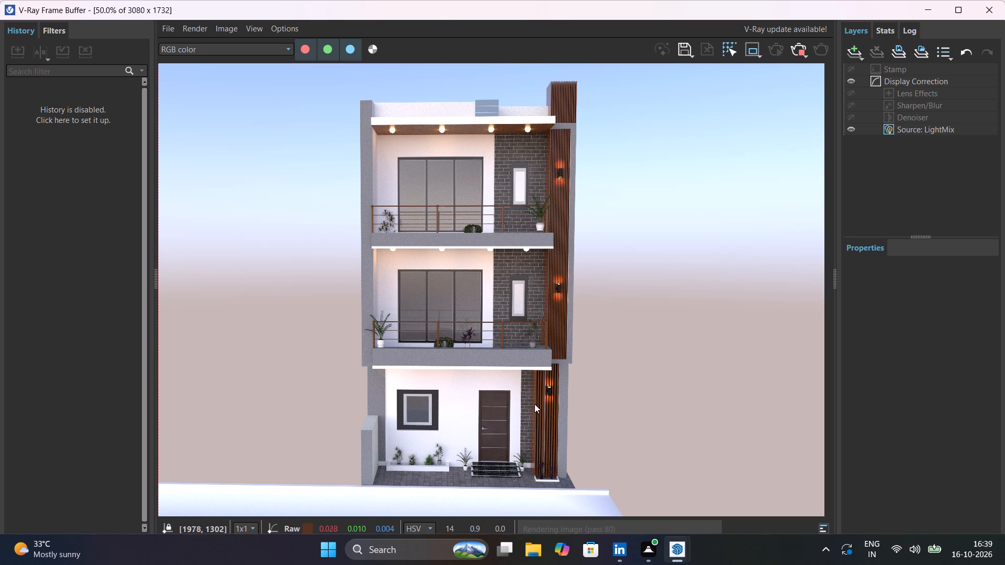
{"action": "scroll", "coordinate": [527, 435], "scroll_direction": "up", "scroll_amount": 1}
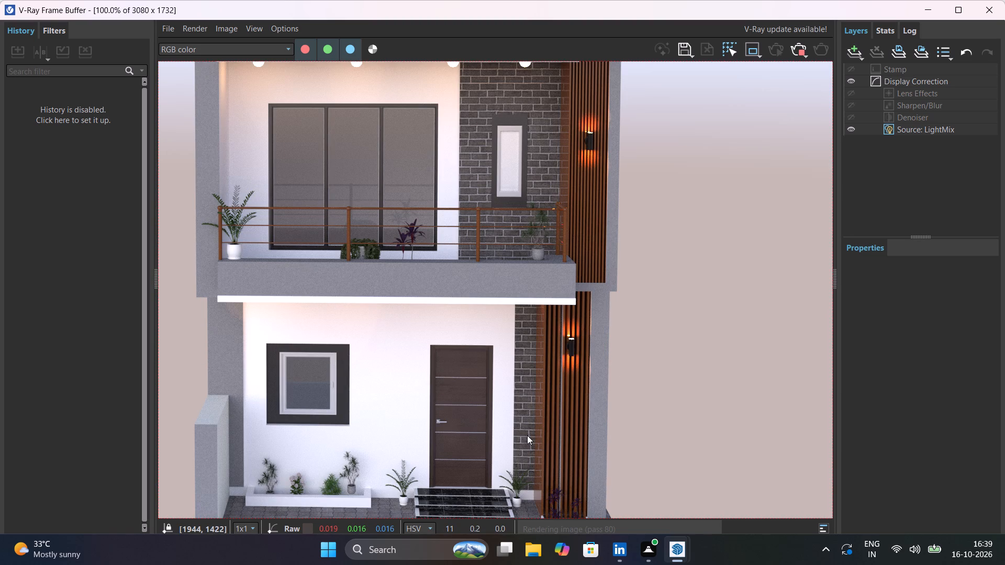
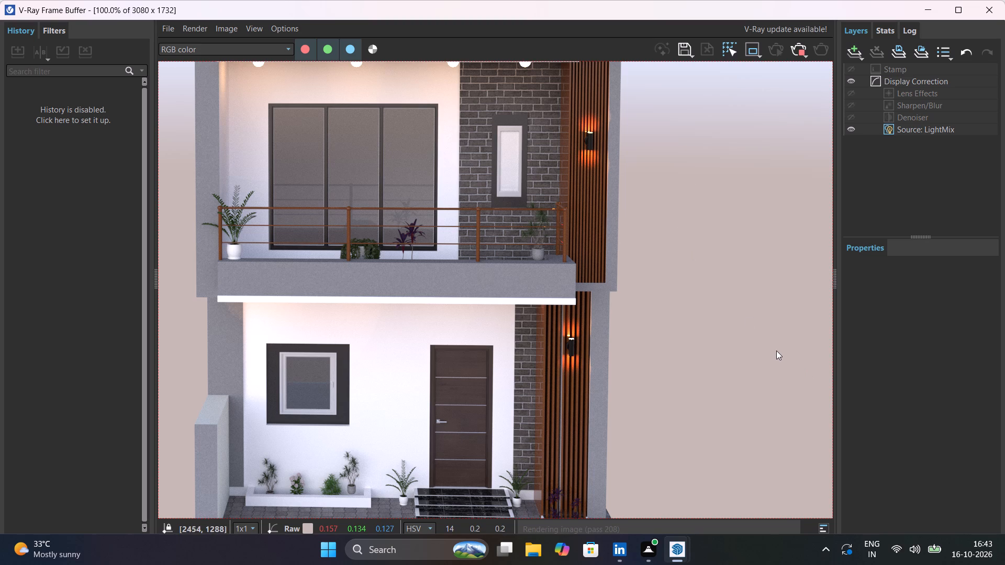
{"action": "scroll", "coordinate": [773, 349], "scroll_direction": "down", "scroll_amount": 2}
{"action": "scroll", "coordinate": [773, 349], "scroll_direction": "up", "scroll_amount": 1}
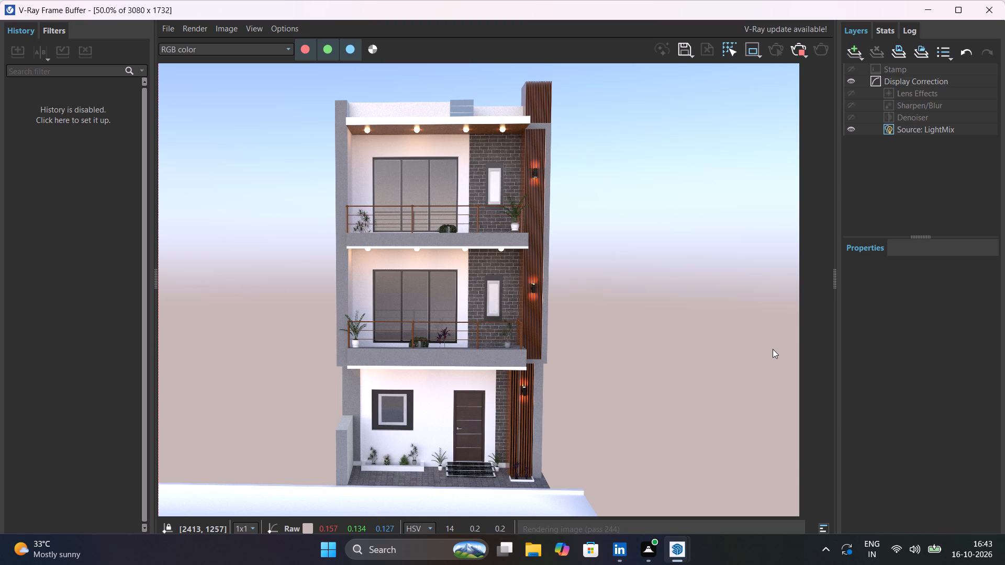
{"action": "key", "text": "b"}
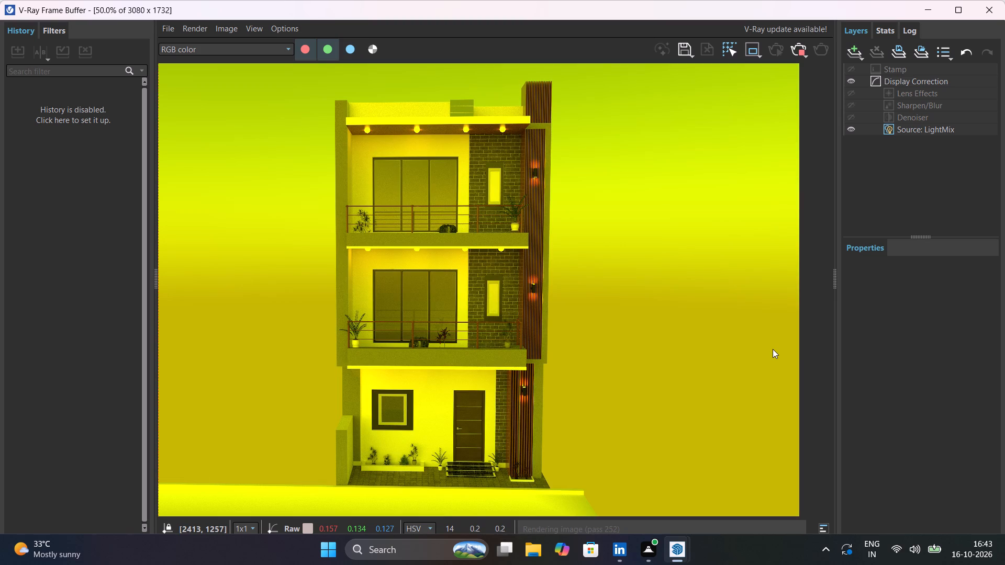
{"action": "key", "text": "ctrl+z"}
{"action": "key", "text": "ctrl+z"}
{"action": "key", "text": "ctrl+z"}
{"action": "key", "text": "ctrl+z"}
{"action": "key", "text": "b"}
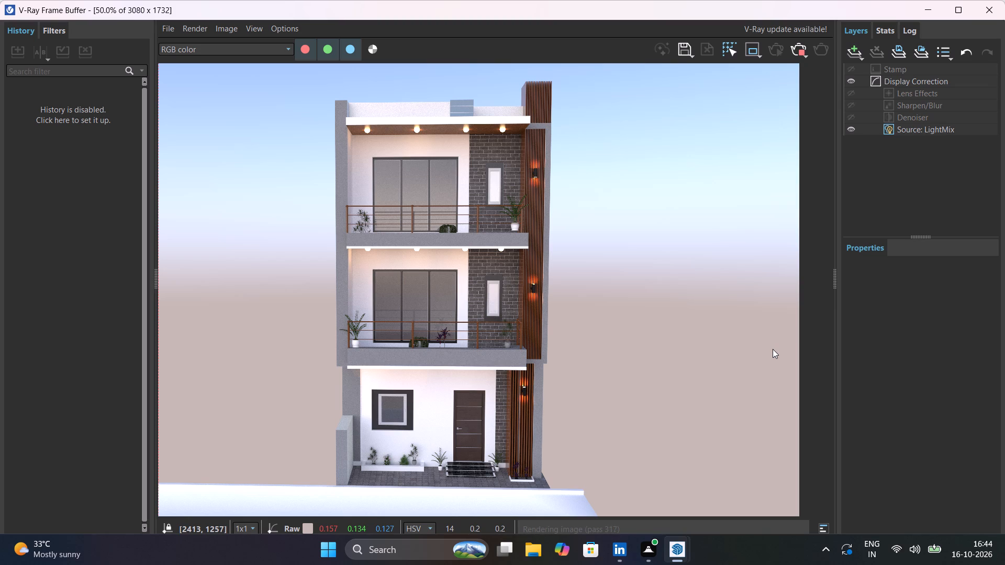
Examine the house render both as a whole and up close around the ground floor, first-floor balcony and wall lights.
{"action": "right_click", "coordinate": [588, 355]}
{"action": "scroll", "coordinate": [495, 439], "scroll_direction": "up", "scroll_amount": 1}
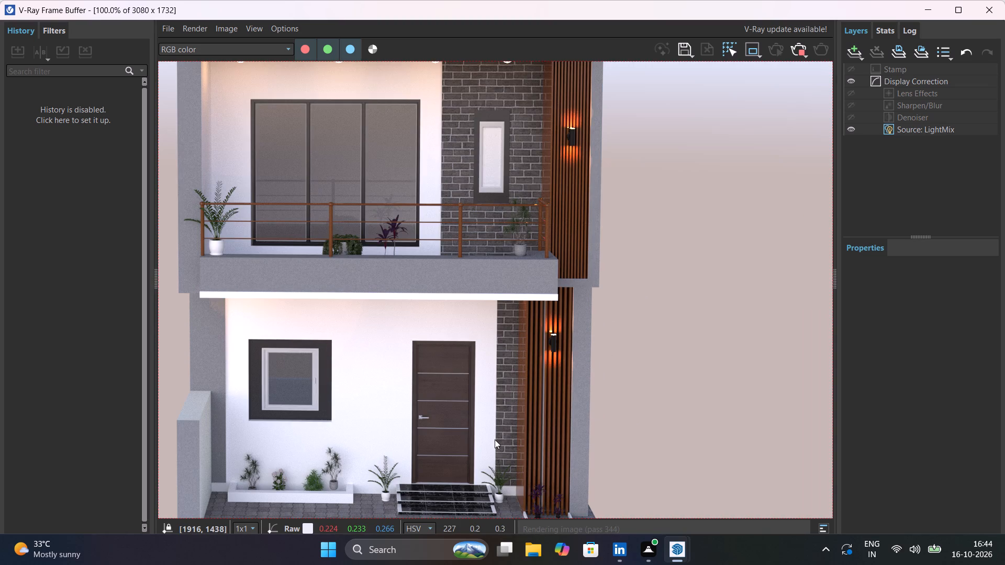
{"action": "scroll", "coordinate": [495, 439], "scroll_direction": "down", "scroll_amount": 1}
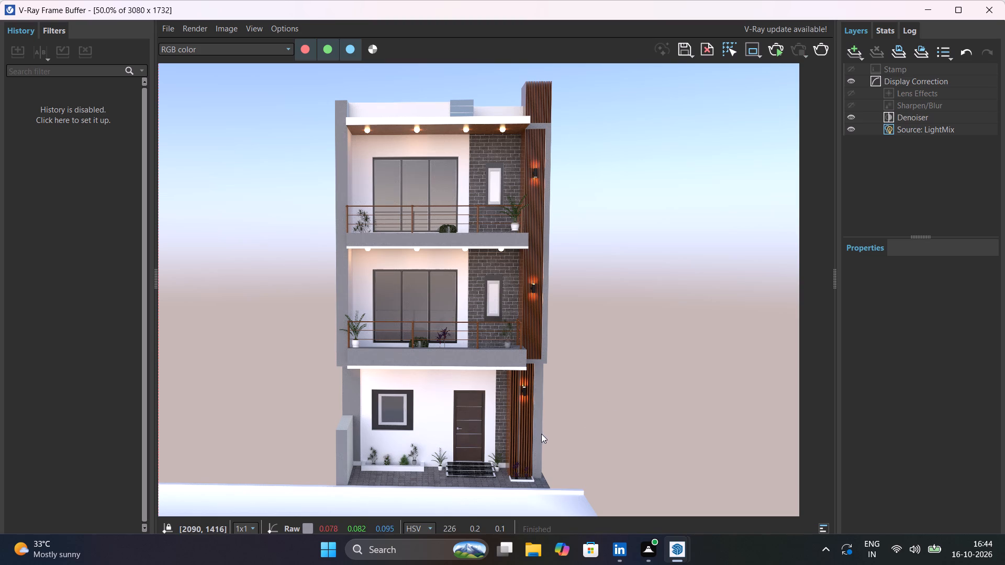
{"action": "middle_click_drag", "start_coordinate": [555, 434], "coordinate": [700, 397]}
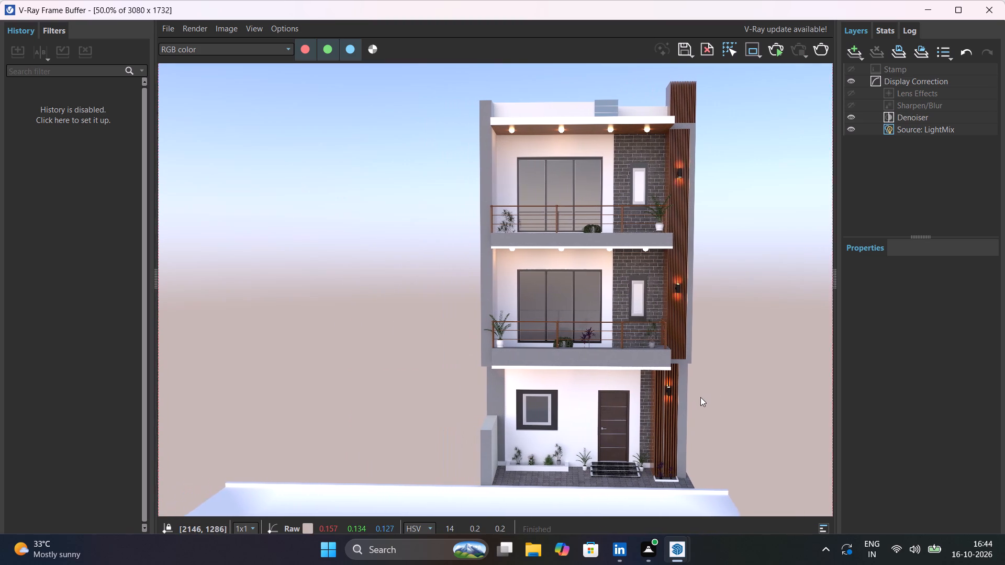
{"action": "middle_click_drag", "start_coordinate": [700, 397], "coordinate": [739, 371]}
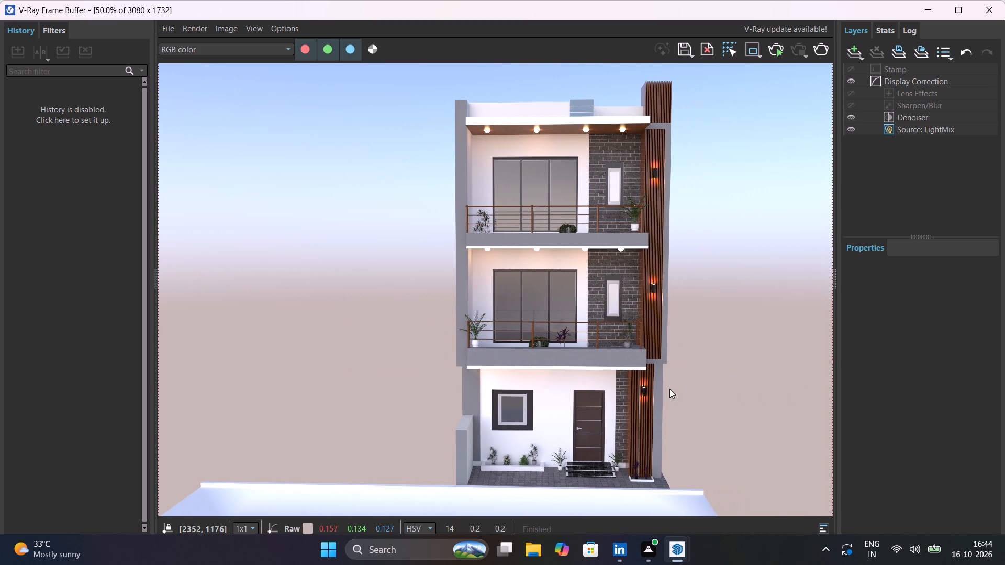
{"action": "scroll", "coordinate": [655, 417], "scroll_direction": "up", "scroll_amount": 1}
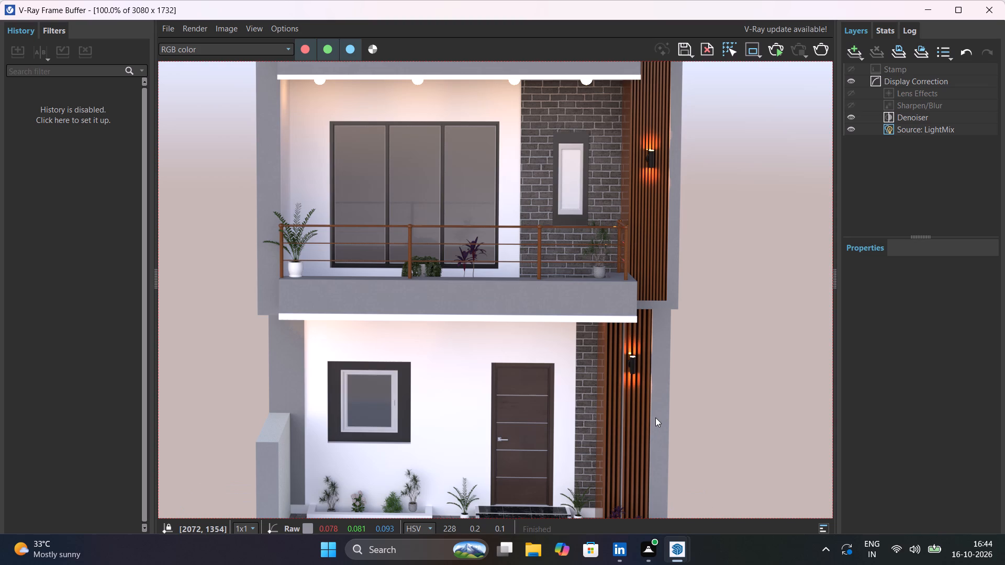
{"action": "scroll", "coordinate": [655, 417], "scroll_direction": "down", "scroll_amount": 1}
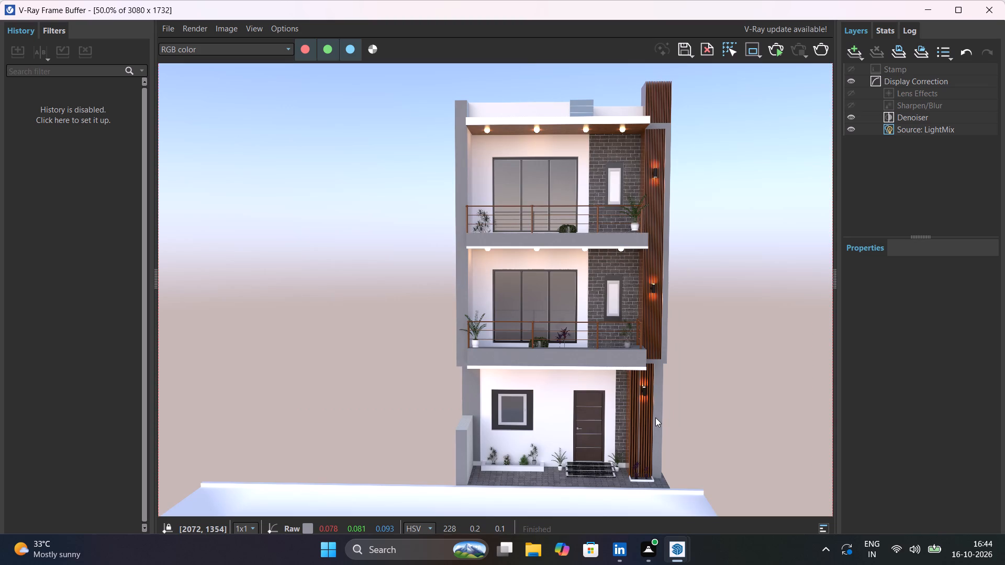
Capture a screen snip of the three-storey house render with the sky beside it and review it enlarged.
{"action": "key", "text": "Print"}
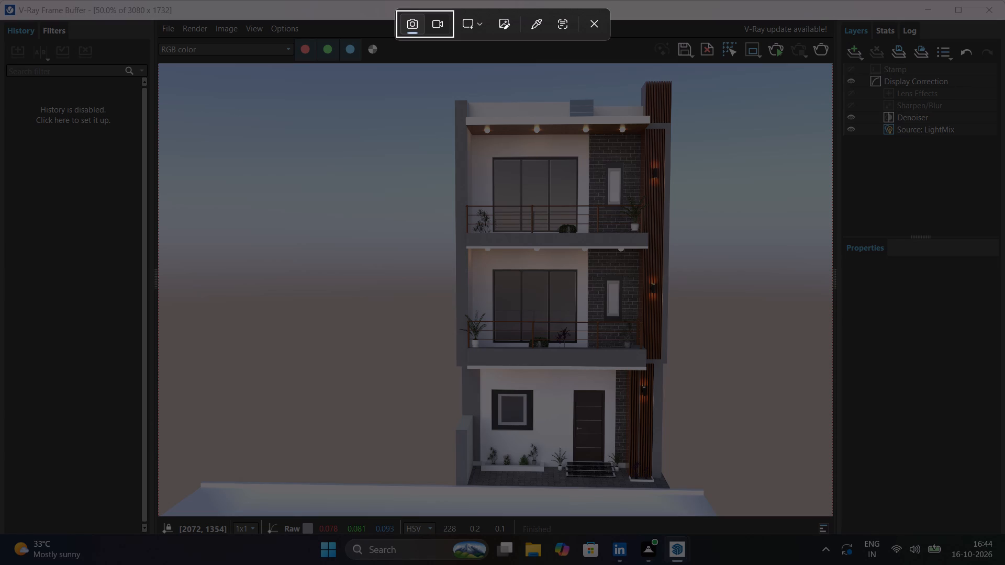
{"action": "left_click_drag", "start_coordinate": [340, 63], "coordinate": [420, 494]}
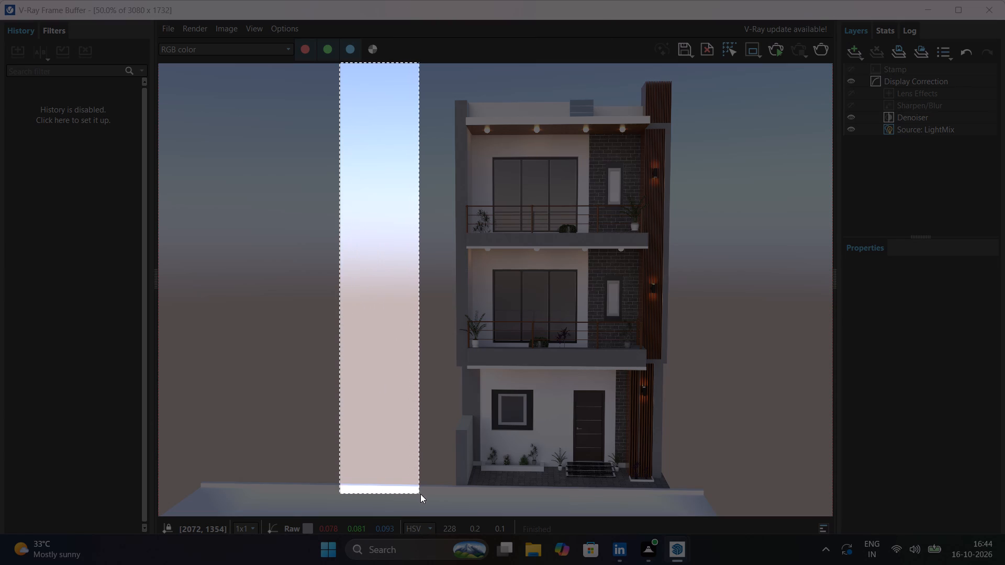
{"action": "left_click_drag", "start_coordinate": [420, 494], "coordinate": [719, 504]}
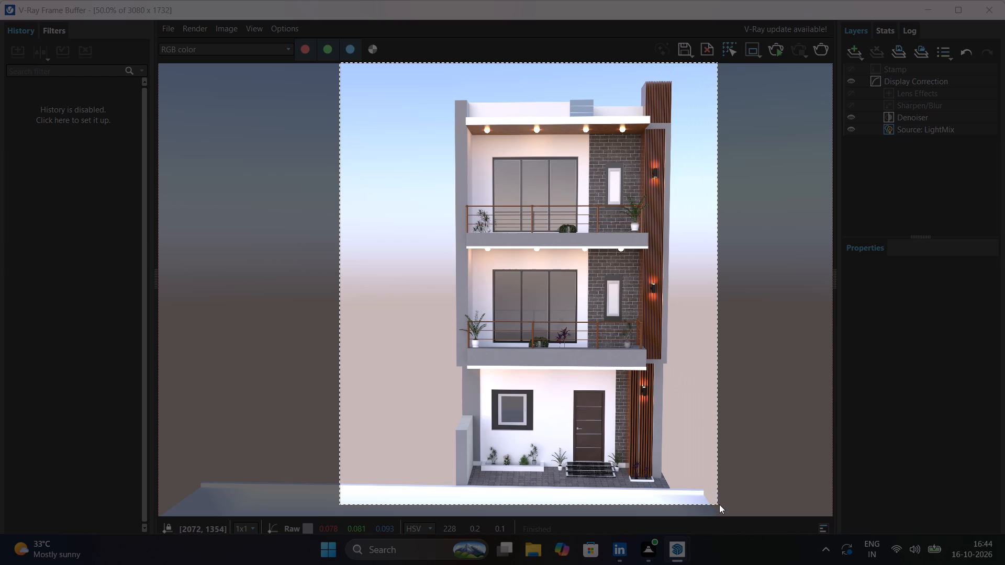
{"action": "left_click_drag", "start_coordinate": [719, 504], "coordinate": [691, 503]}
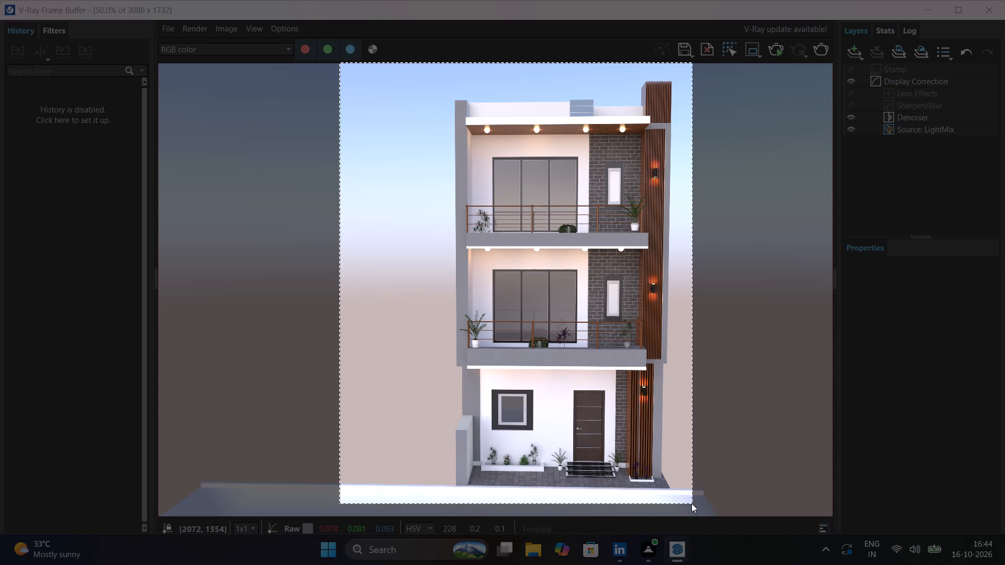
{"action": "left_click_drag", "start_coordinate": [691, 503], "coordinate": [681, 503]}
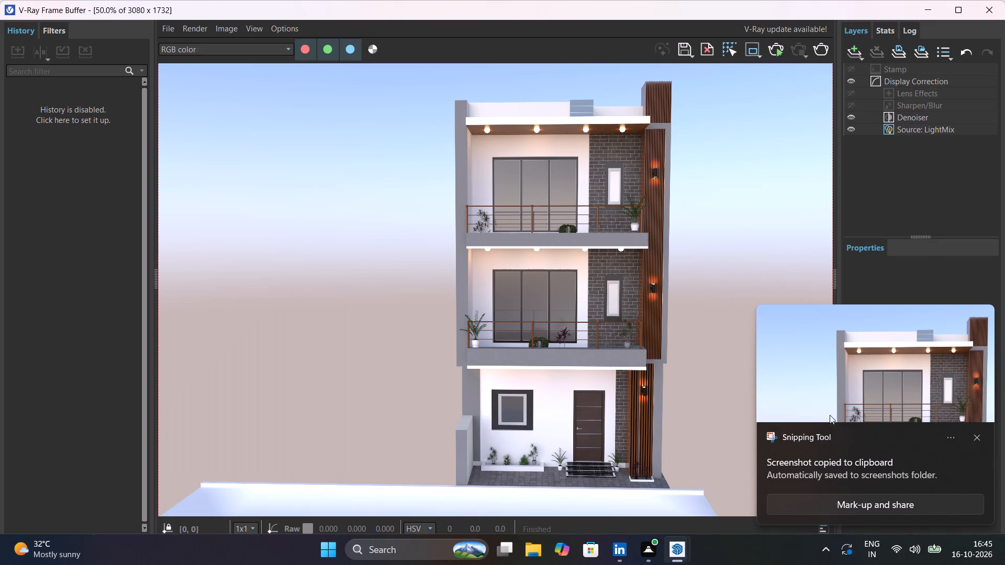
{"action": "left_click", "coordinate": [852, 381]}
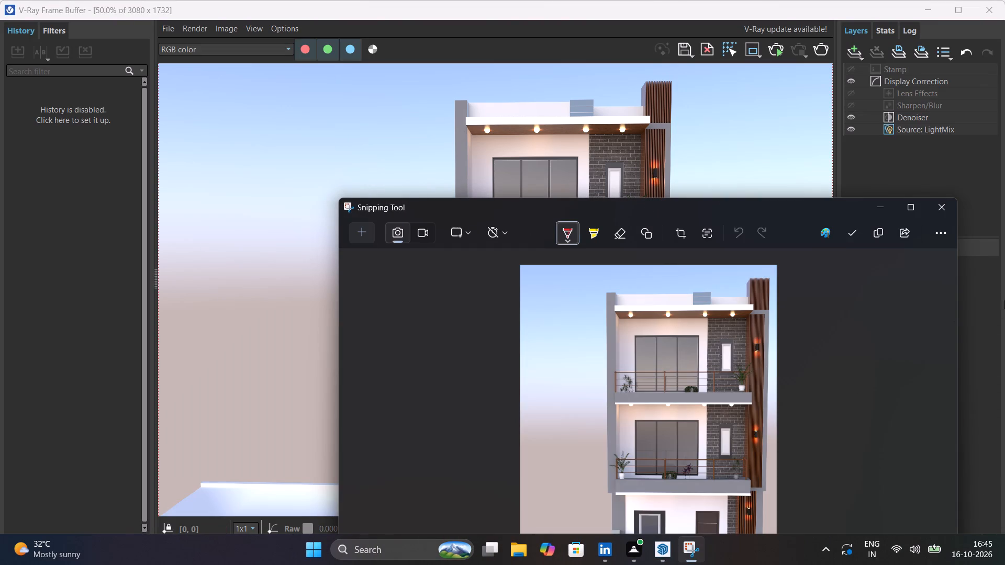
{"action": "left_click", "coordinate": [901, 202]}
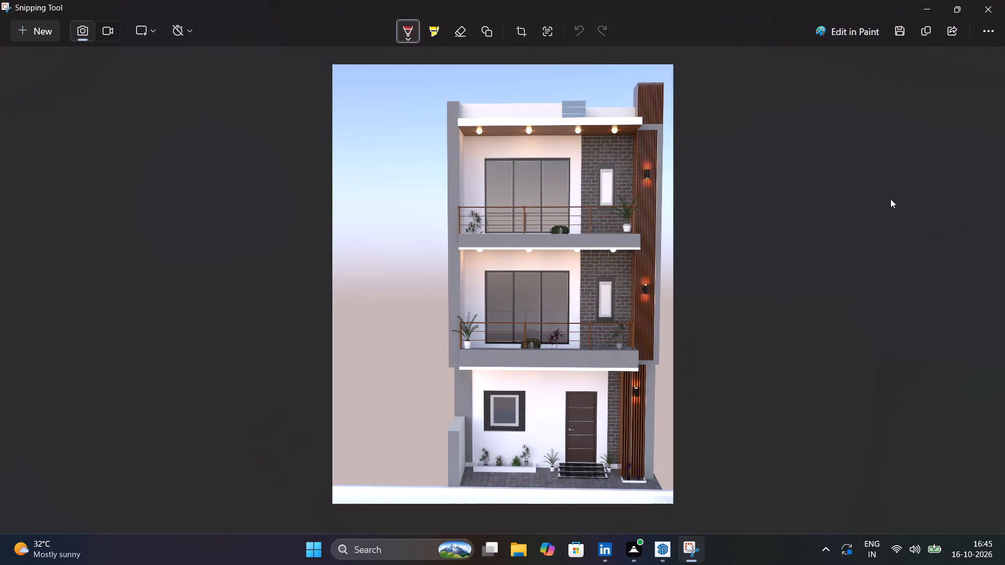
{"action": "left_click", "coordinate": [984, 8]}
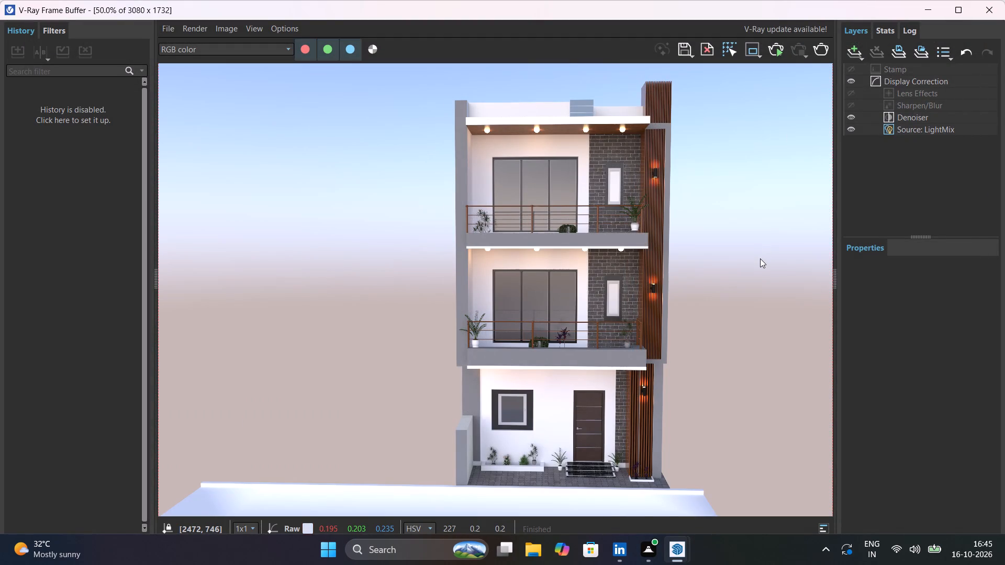
Examine the balconies, ceiling lights and slatted column of the render up close and reposition the house in the frame.
{"action": "key", "text": "Print"}
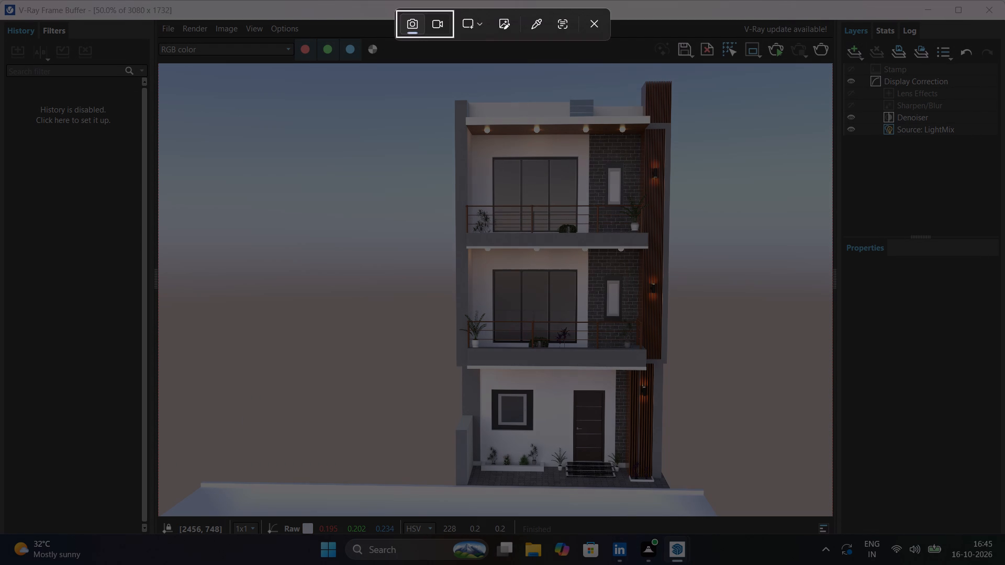
{"action": "key", "text": "Escape"}
{"action": "middle_click_drag", "start_coordinate": [734, 308], "coordinate": [743, 303]}
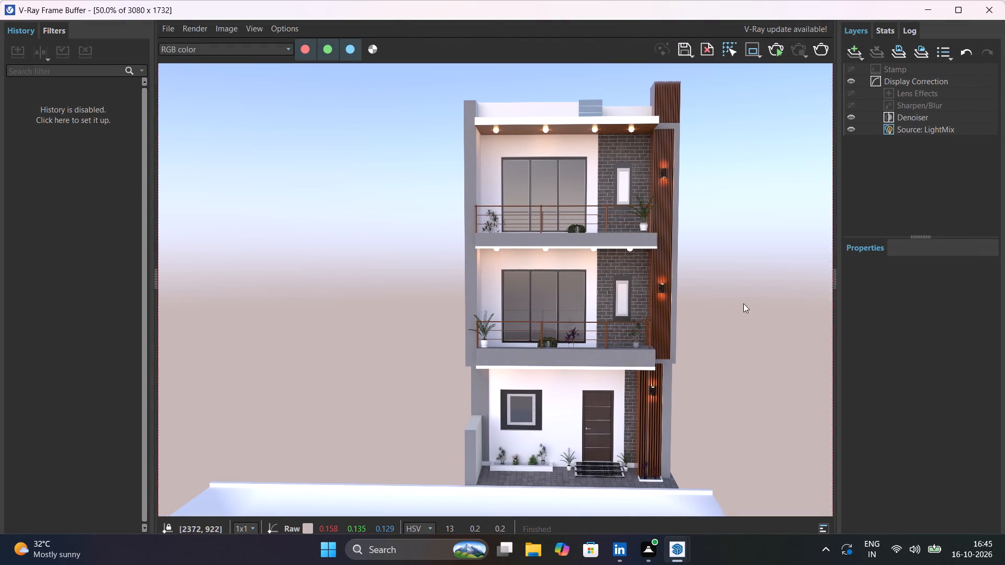
{"action": "middle_click_drag", "start_coordinate": [743, 303], "coordinate": [753, 285]}
{"action": "scroll", "coordinate": [753, 285], "scroll_direction": "up", "scroll_amount": 1}
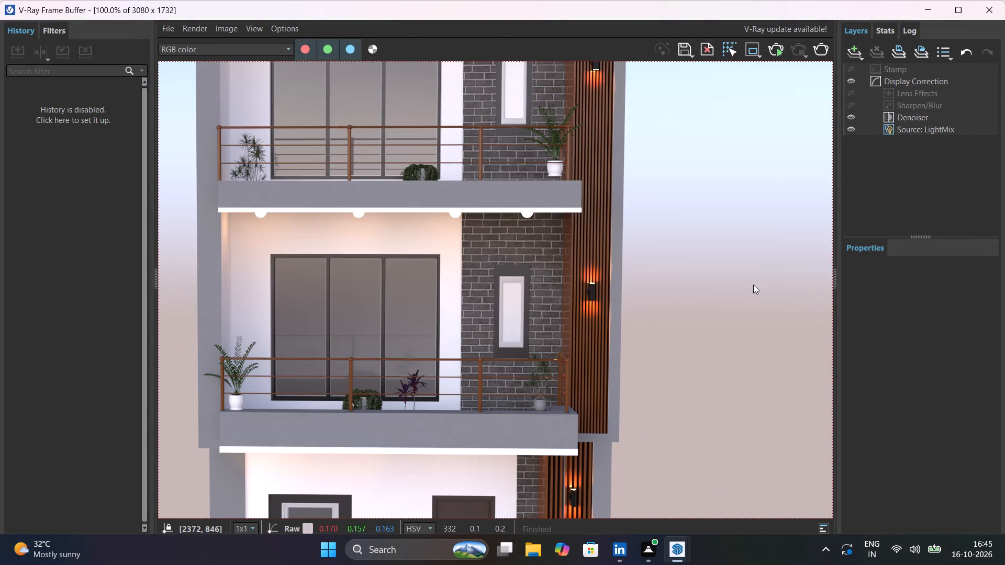
{"action": "scroll", "coordinate": [753, 285], "scroll_direction": "down", "scroll_amount": 1}
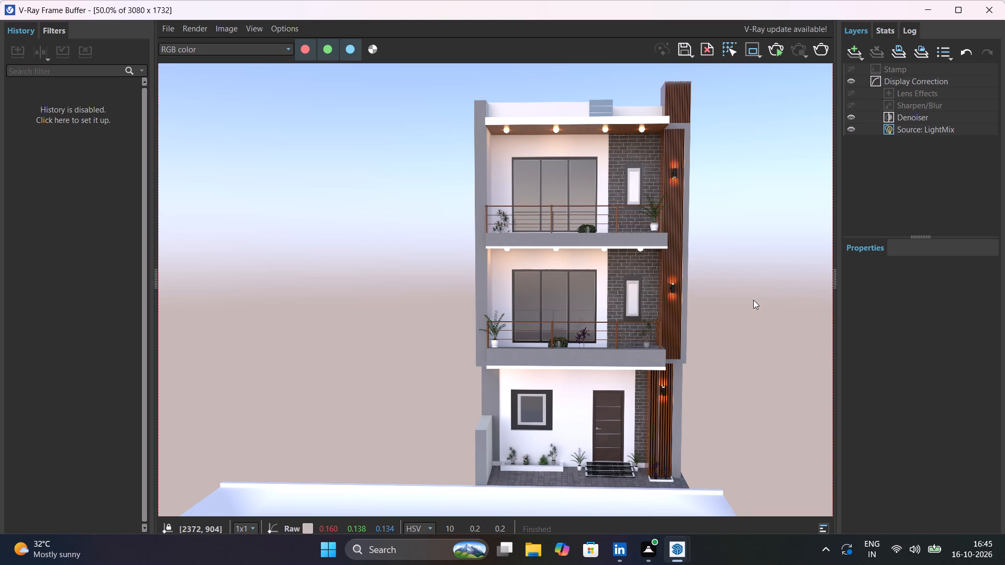
{"action": "middle_click_drag", "start_coordinate": [753, 300], "coordinate": [763, 325]}
{"action": "scroll", "coordinate": [763, 325], "scroll_direction": "up", "scroll_amount": 1}
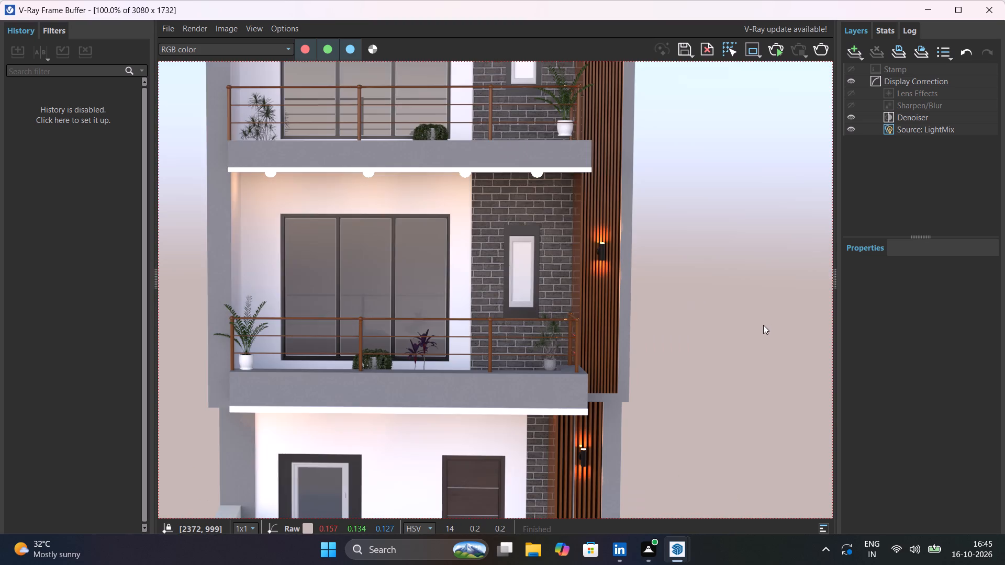
{"action": "scroll", "coordinate": [763, 325], "scroll_direction": "down", "scroll_amount": 1}
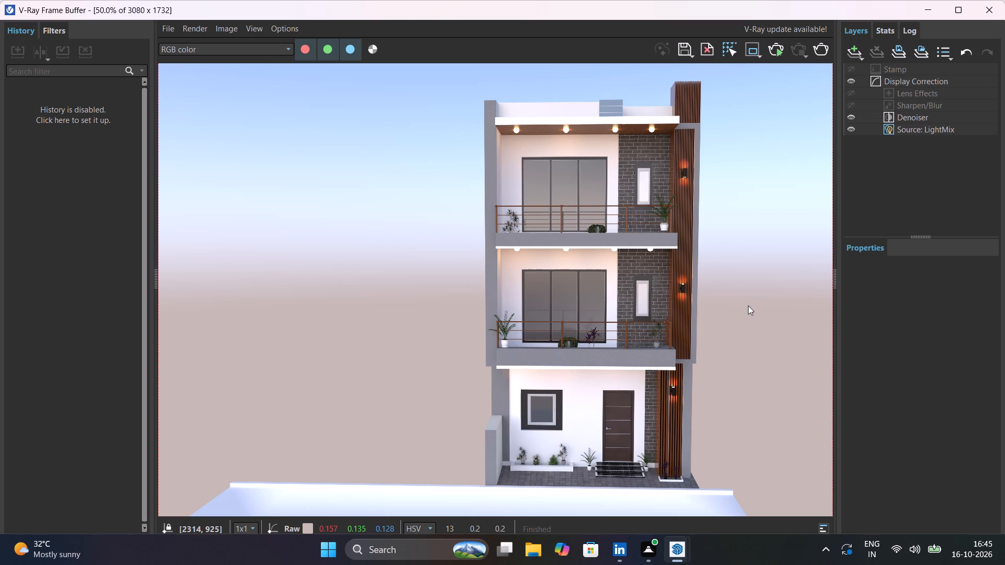
Capture a screen snip of the full house render with sky margins on both sides and open it maximised in Snipping Tool.
{"action": "key", "text": "Print"}
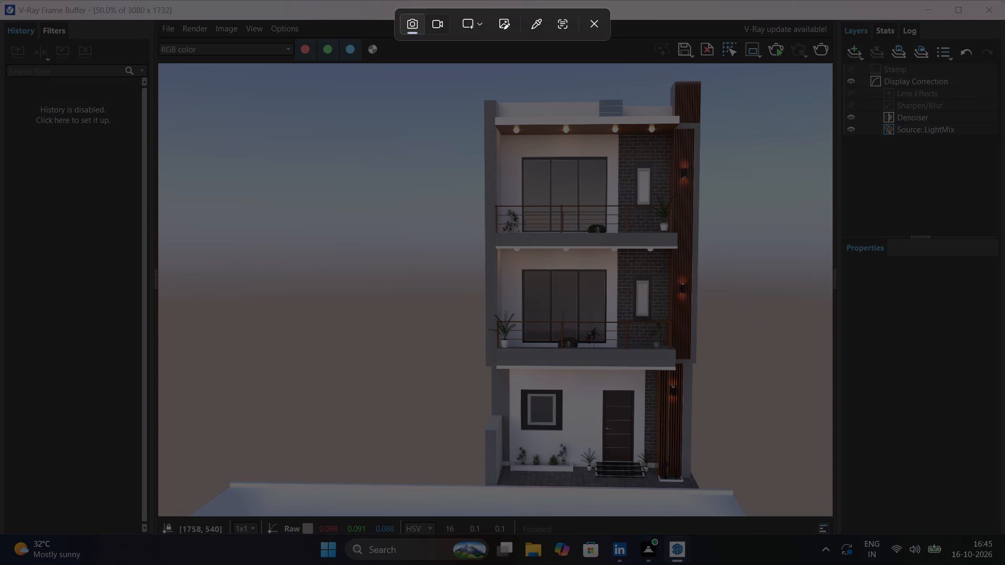
{"action": "left_click", "coordinate": [393, 71]}
{"action": "left_click_drag", "start_coordinate": [394, 70], "coordinate": [456, 478]}
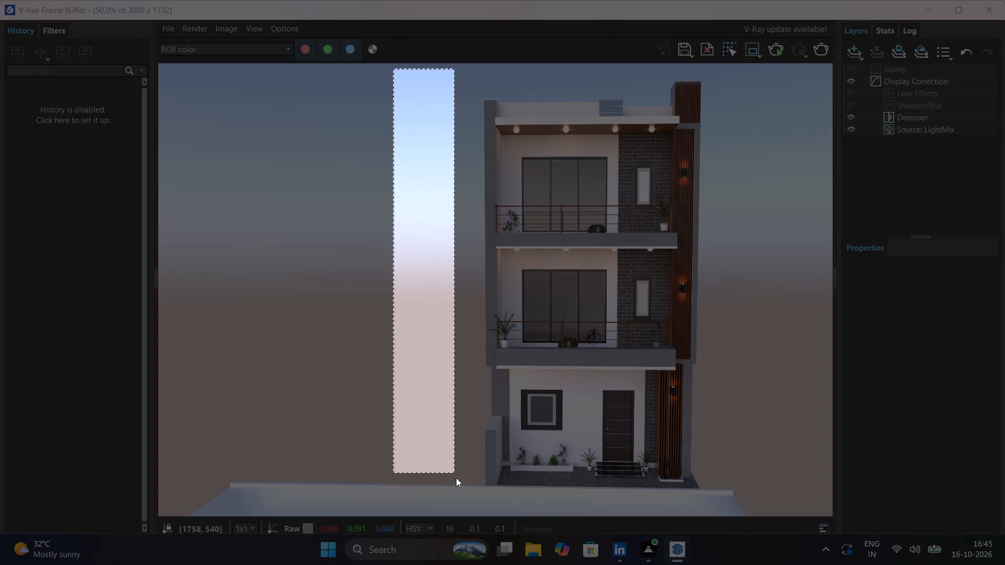
{"action": "left_click_drag", "start_coordinate": [456, 478], "coordinate": [697, 500]}
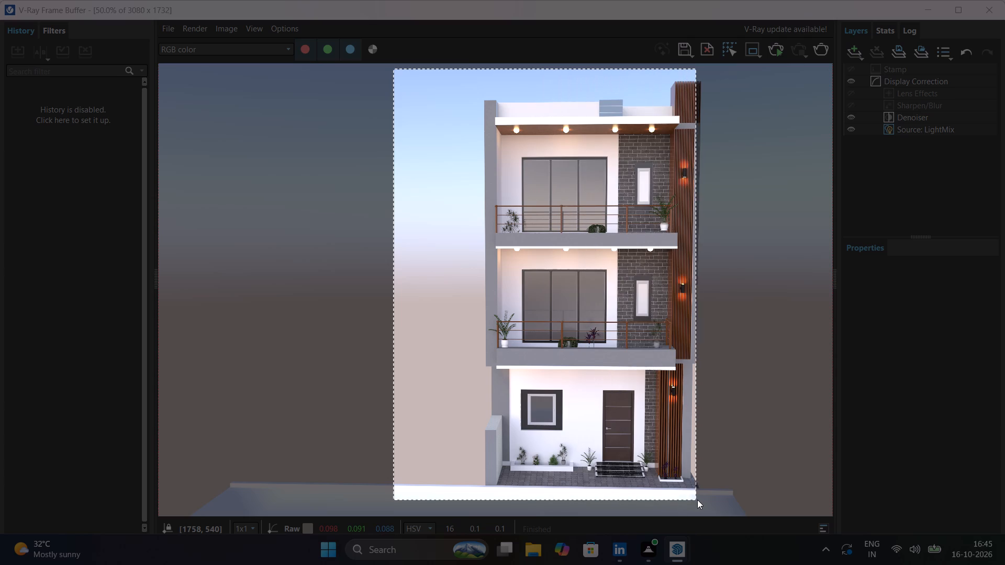
{"action": "left_click_drag", "start_coordinate": [697, 500], "coordinate": [703, 500]}
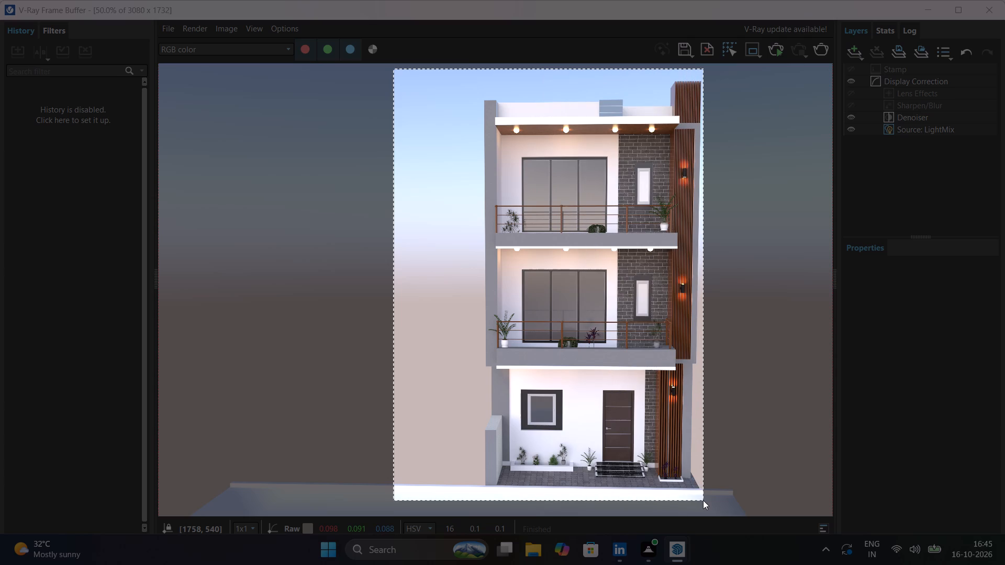
{"action": "left_click_drag", "start_coordinate": [703, 500], "coordinate": [715, 502]}
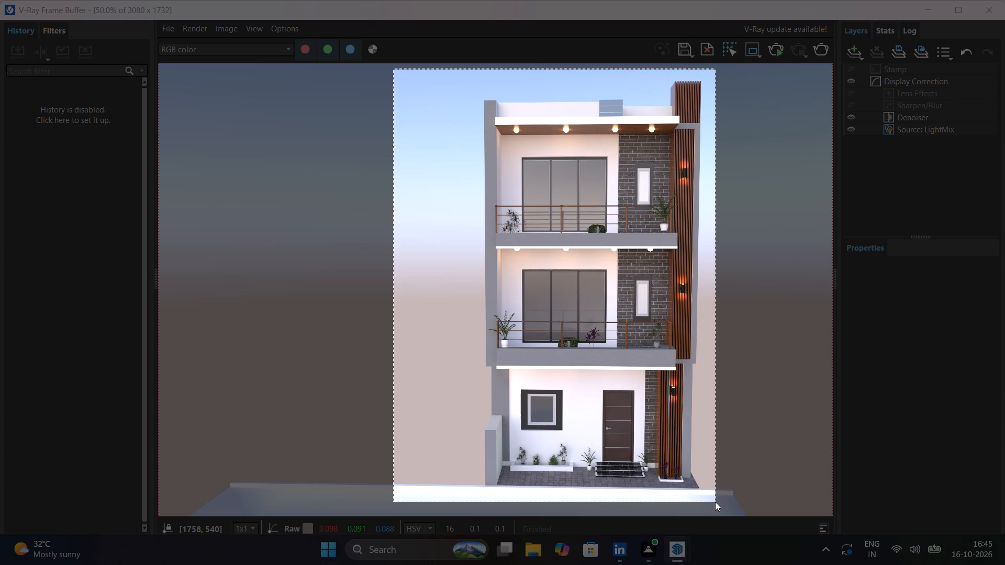
{"action": "left_click_drag", "start_coordinate": [715, 502], "coordinate": [724, 502]}
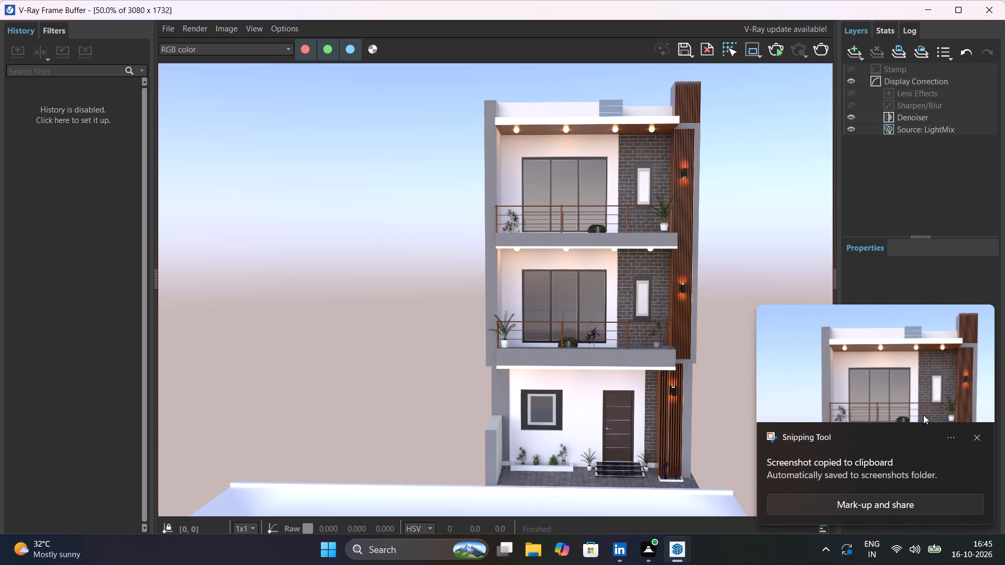
{"action": "left_click", "coordinate": [916, 380]}
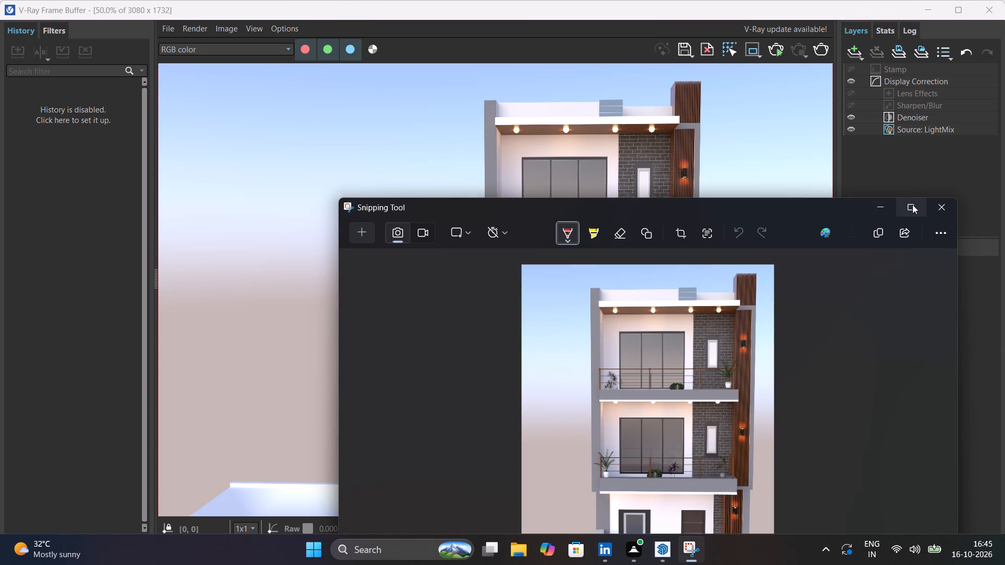
{"action": "left_click", "coordinate": [913, 205]}
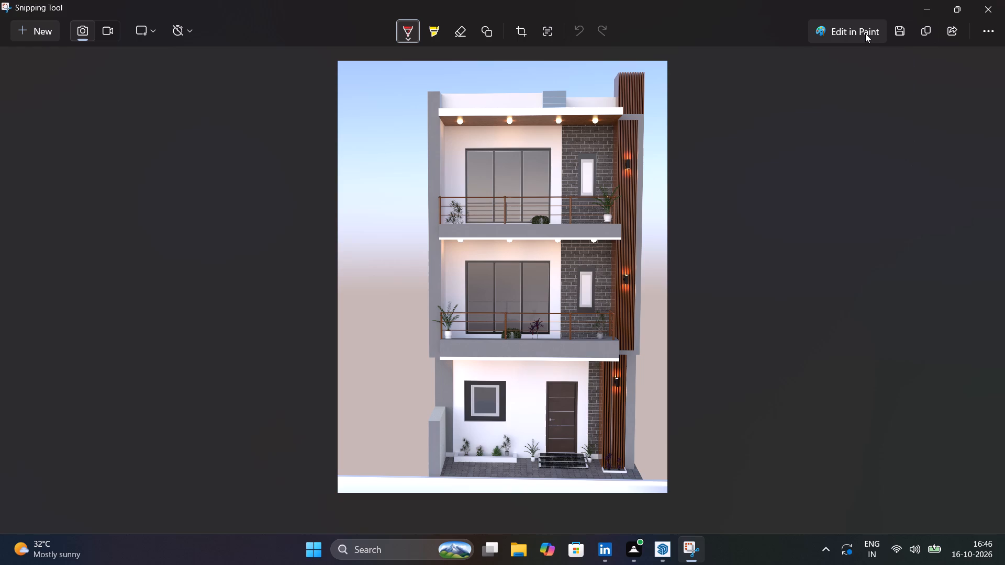
Print the house render snip to a PDF named "3-FLOOR House elevation fuji t8" in the SketchUp folder and close the snip.
{"action": "key", "text": "ctrl+p"}
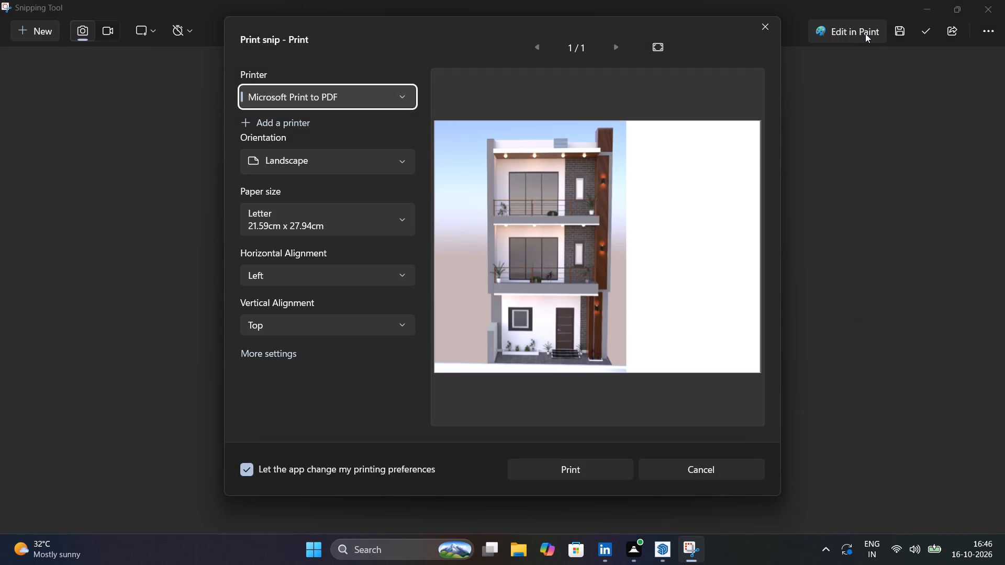
{"action": "left_click", "coordinate": [585, 470]}
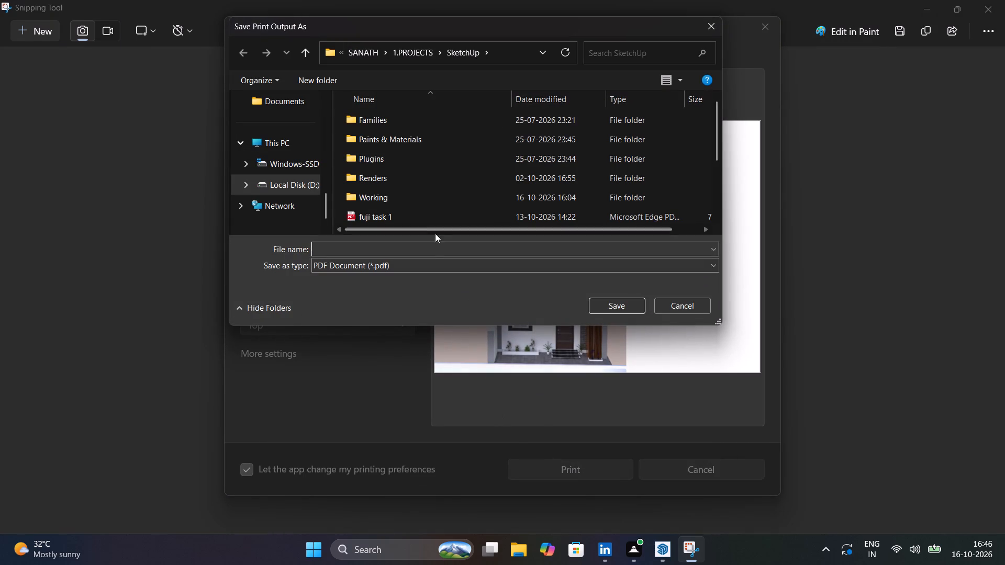
{"action": "left_click", "coordinate": [437, 250]}
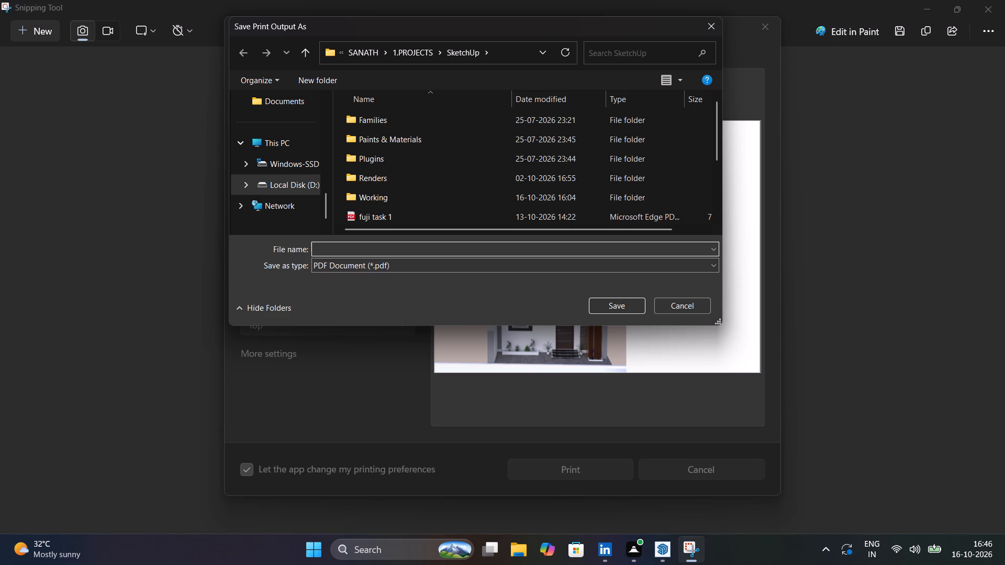
{"action": "key", "text": "3"}
{"action": "key", "text": "minus"}
{"action": "type", "text": "FLOOR"}
{"action": "key", "text": "space"}
{"action": "key", "text": "h"}
{"action": "key", "text": "BackSpace"}
{"action": "left_click_drag", "start_coordinate": [715, 114], "coordinate": [722, 184]}
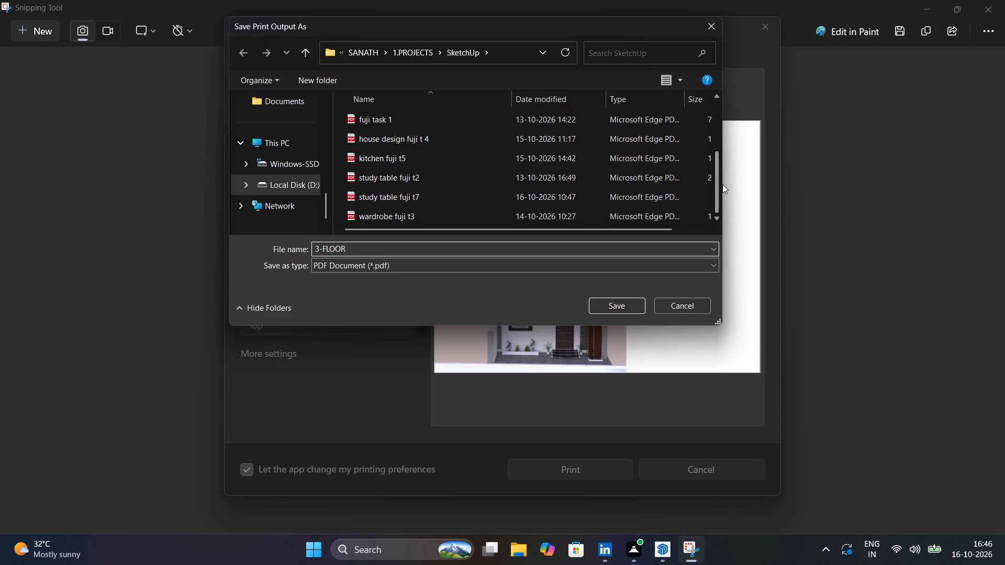
{"action": "left_click_drag", "start_coordinate": [722, 184], "coordinate": [720, 152]}
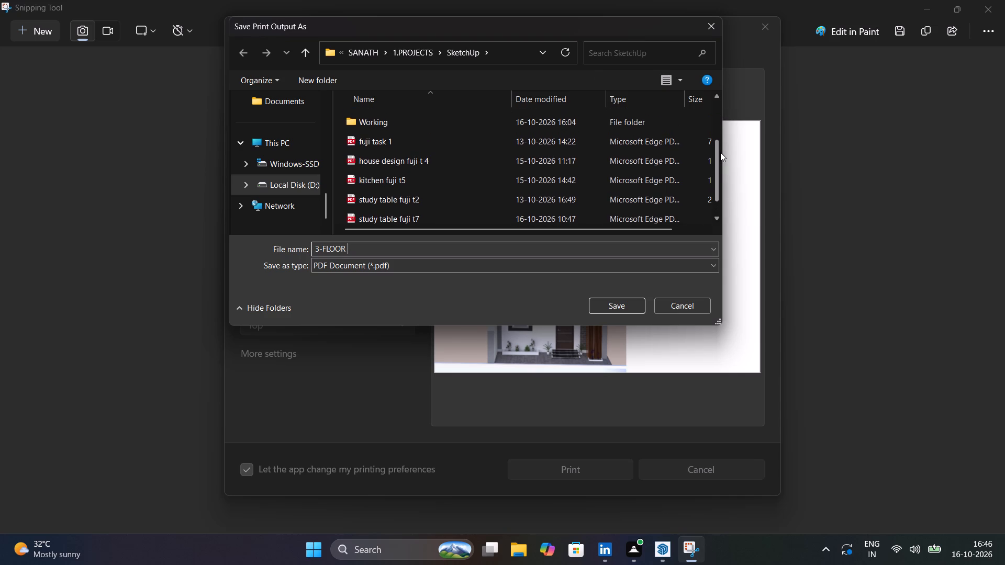
{"action": "key", "text": "h"}
{"action": "type", "text": "ouse"}
{"action": "key", "text": "space"}
{"action": "type", "text": "elevatio"}
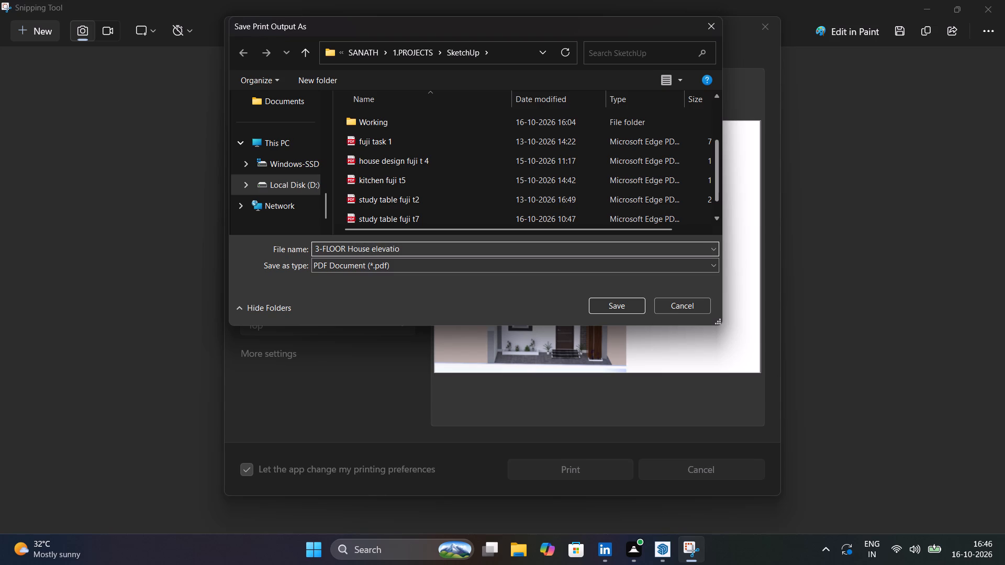
{"action": "key", "text": "n"}
{"action": "key", "text": "space"}
{"action": "type", "text": "fuji"}
{"action": "key", "text": "space"}
{"action": "key", "text": "t"}
{"action": "key", "text": "8"}
{"action": "left_click_drag", "start_coordinate": [718, 196], "coordinate": [718, 199]}
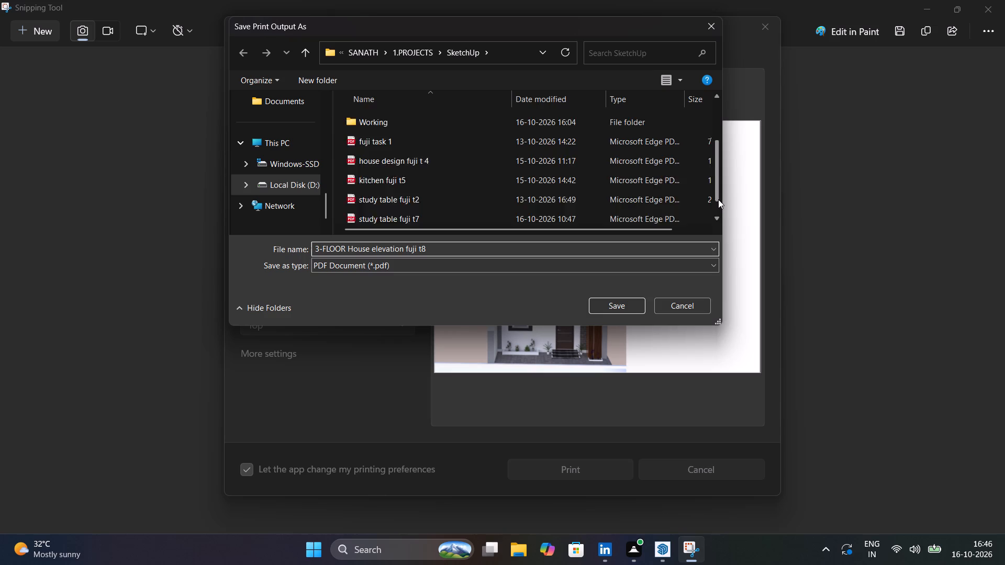
{"action": "left_click_drag", "start_coordinate": [718, 199], "coordinate": [724, 200]}
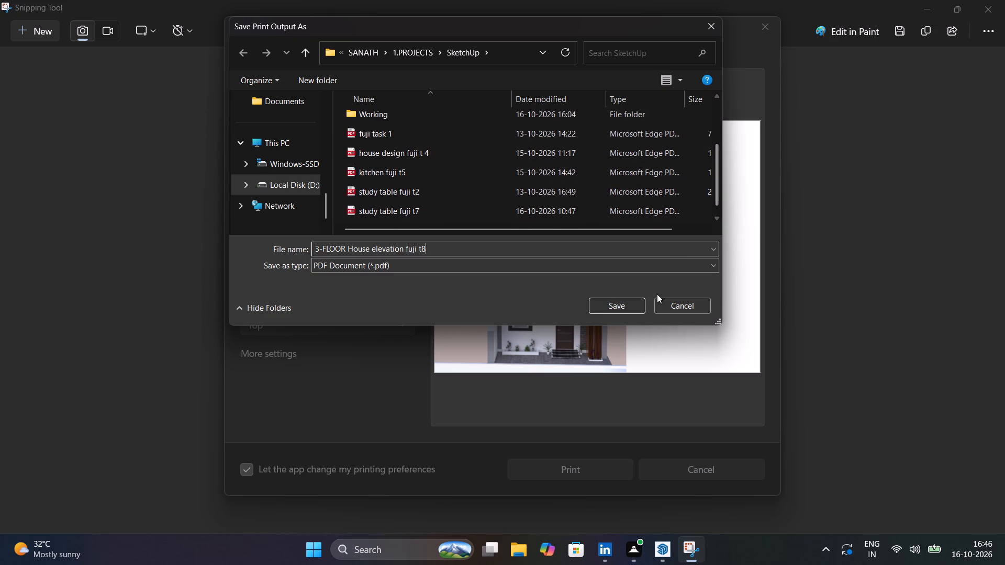
{"action": "left_click", "coordinate": [626, 311]}
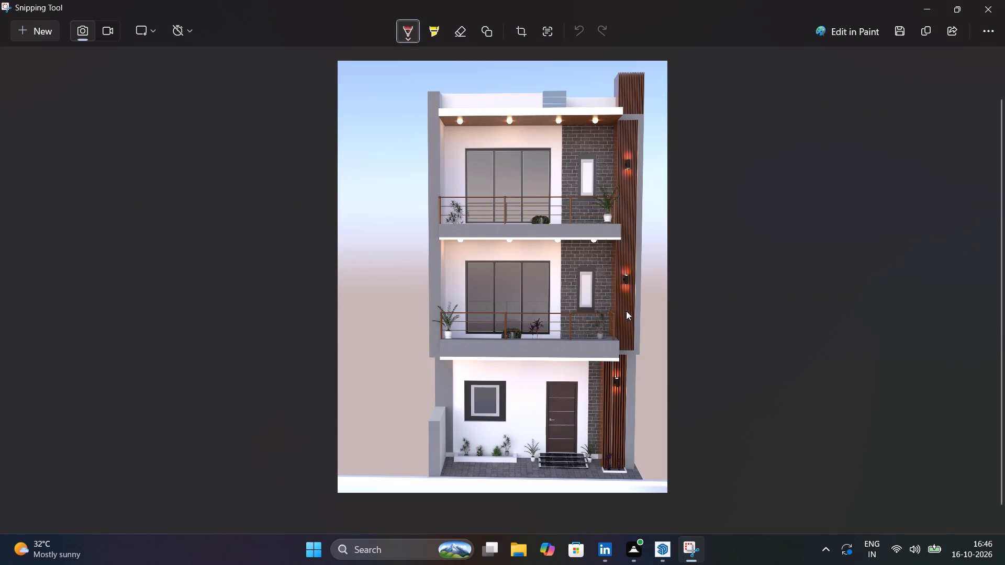
{"action": "left_click", "coordinate": [987, 12]}
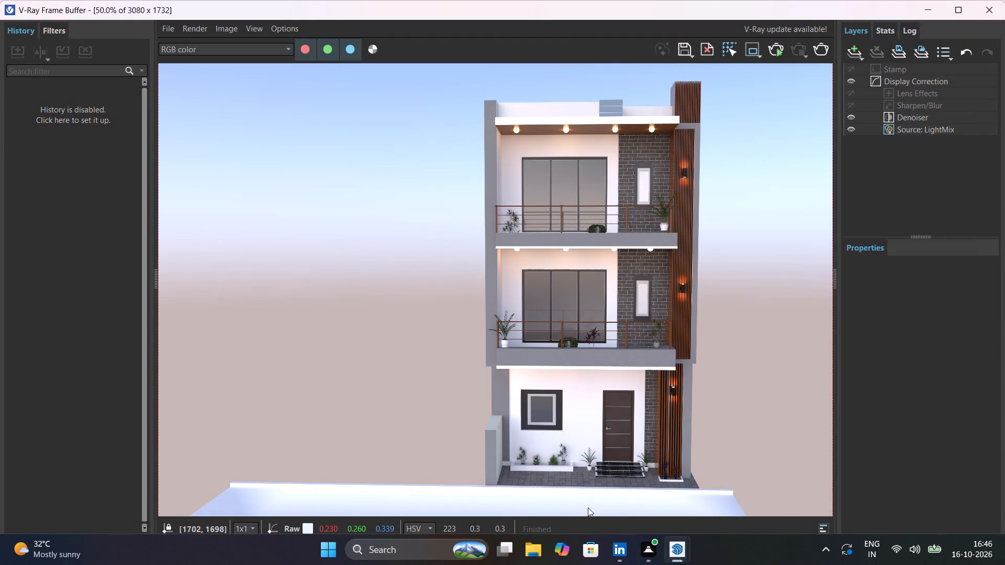
Close the V-Ray Frame Buffer and save the three-storey house model with the Scene 1 view active.
{"action": "key", "text": "ctrl+s"}
{"action": "left_click", "coordinate": [987, 9]}
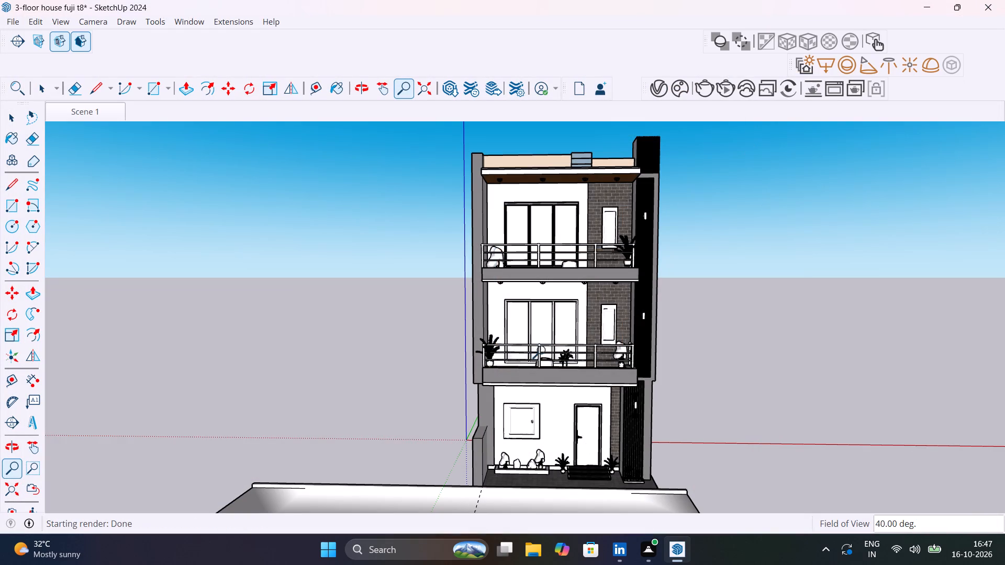
{"action": "left_click", "coordinate": [111, 113]}
{"action": "key", "text": "ctrl+s"}
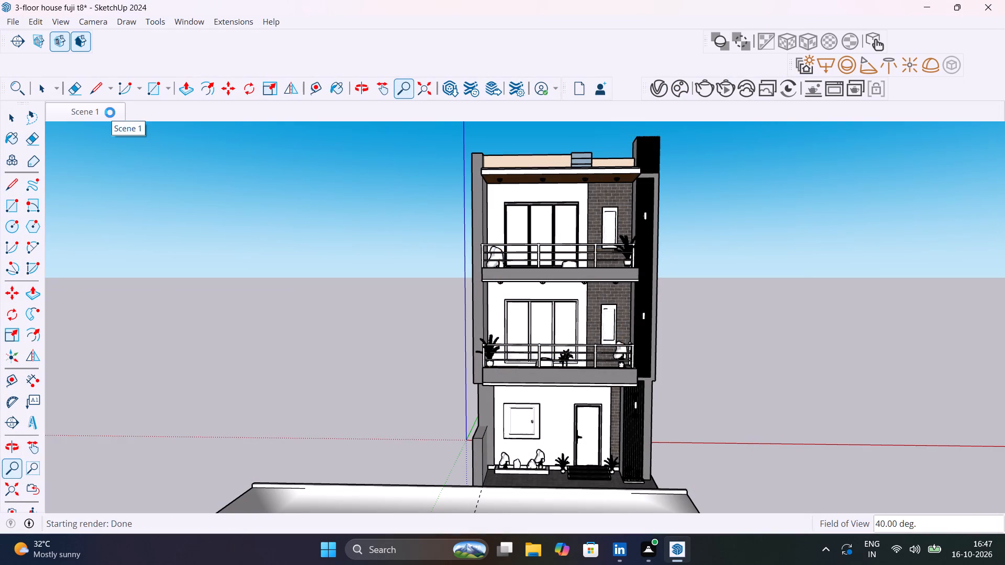